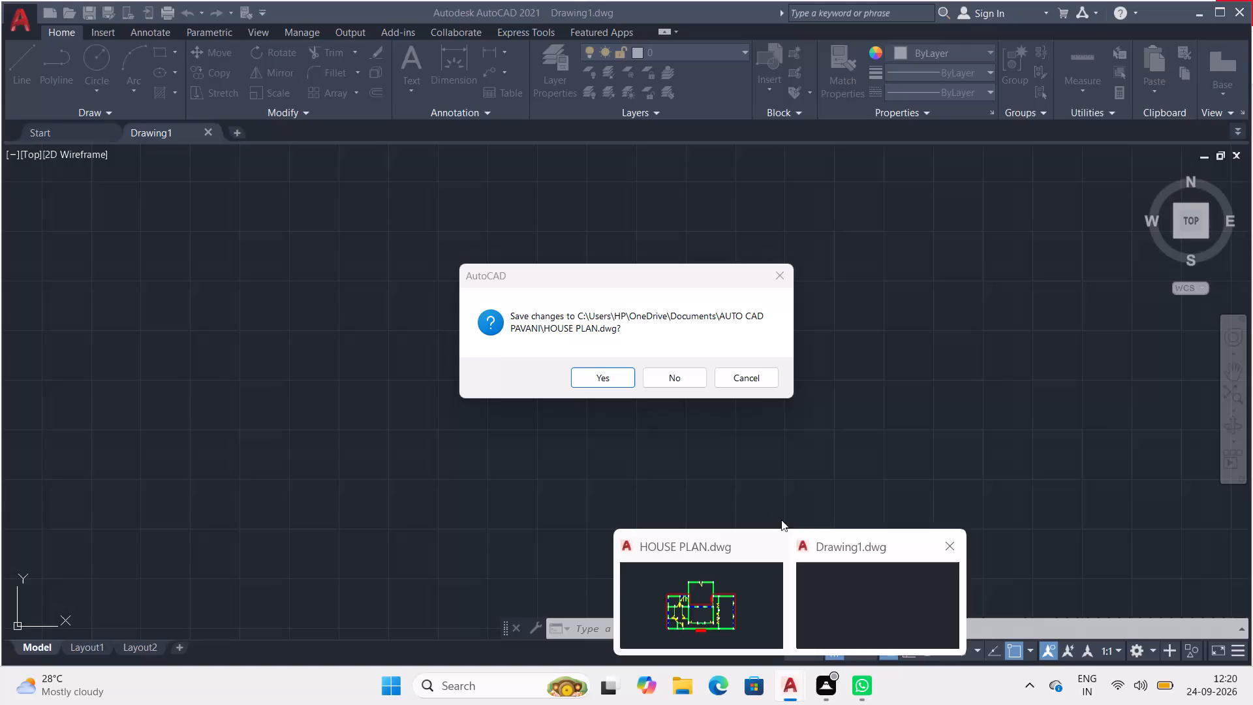
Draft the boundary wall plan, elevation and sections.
Close HOUSE PLAN.dwg without saving its changes.
left_click(677, 378)
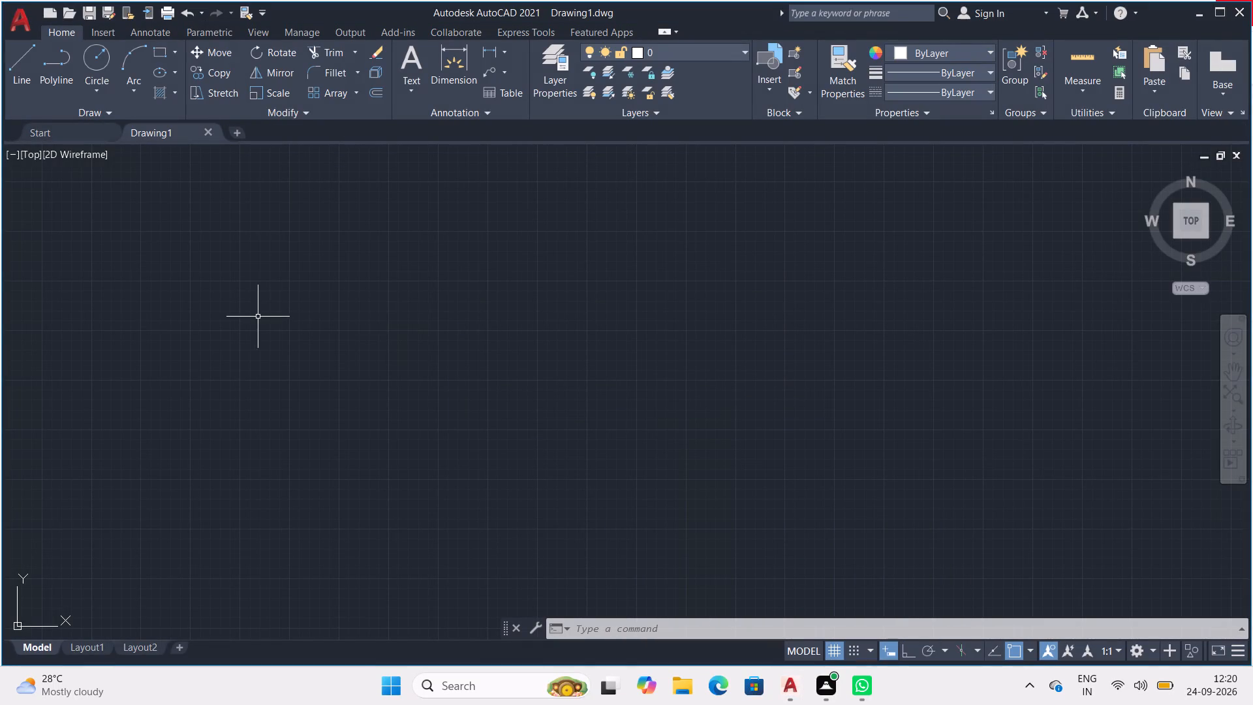
Configure the drawing units to Architectural length with 0'-0 1/2" precision and an insertion scale of Inches.
type("UN")
key("Return")
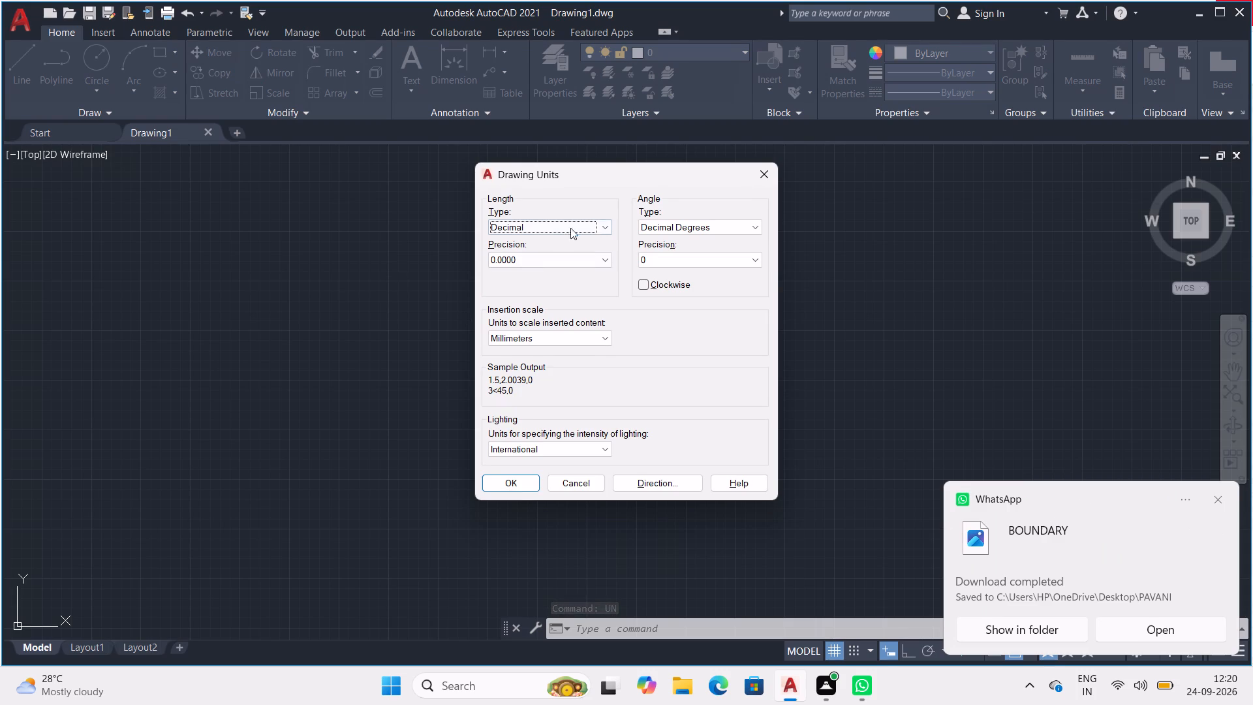
left_click(601, 228)
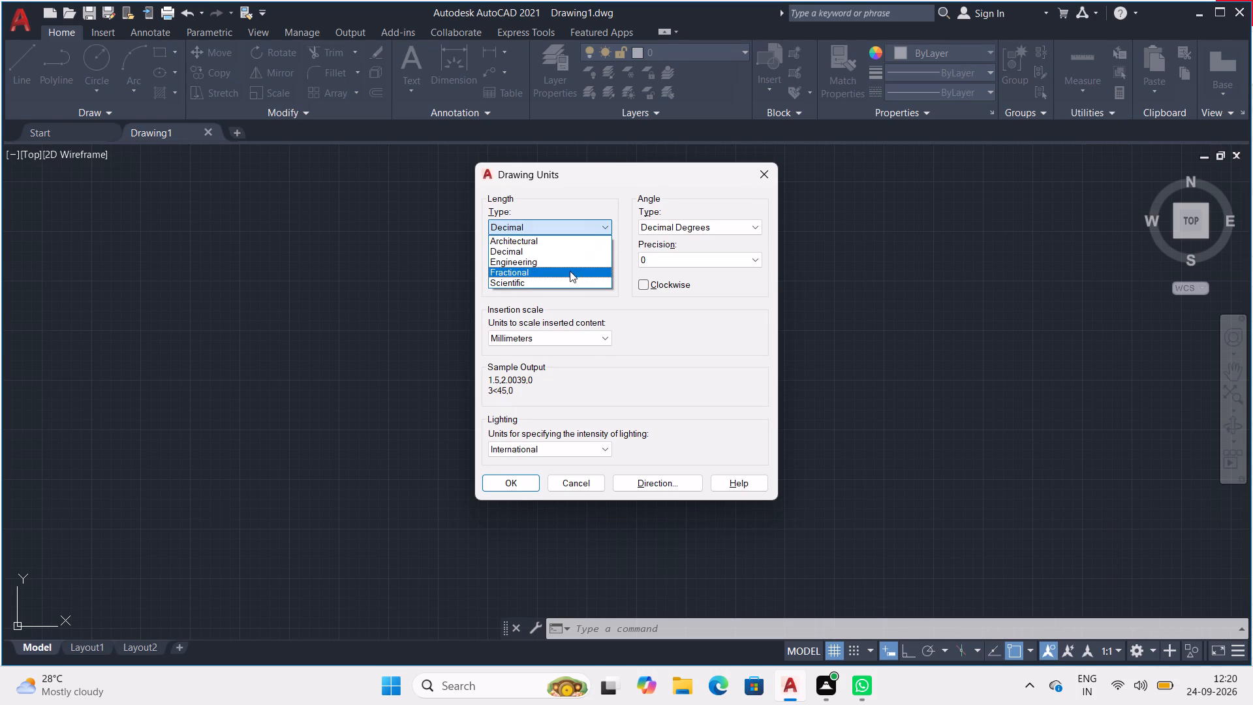
left_click(553, 241)
left_click(581, 257)
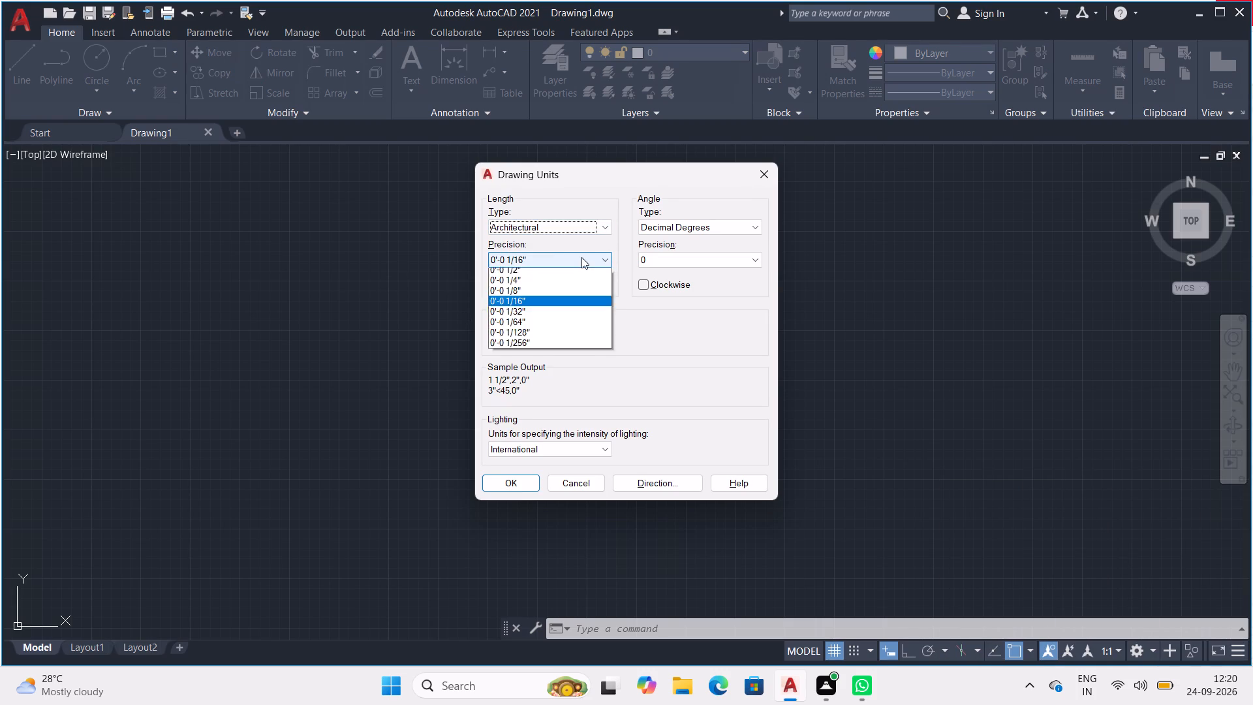
left_click(531, 283)
left_click(550, 335)
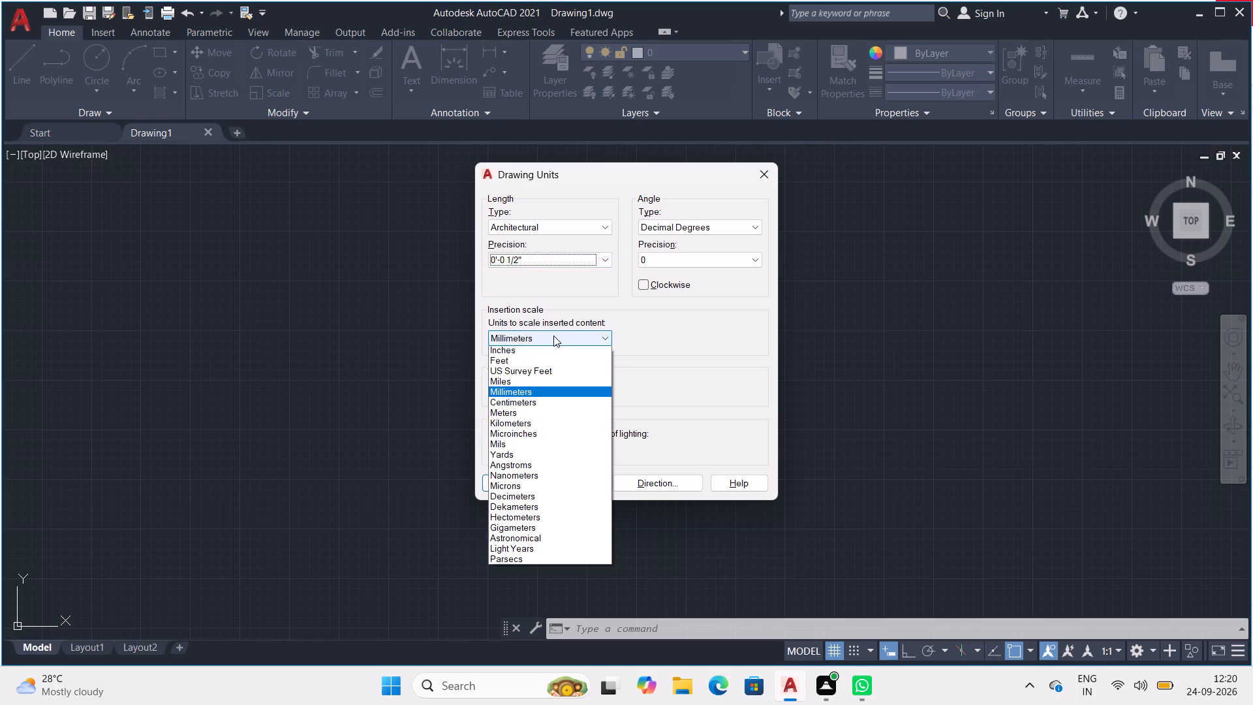
left_click(538, 356)
left_click(543, 332)
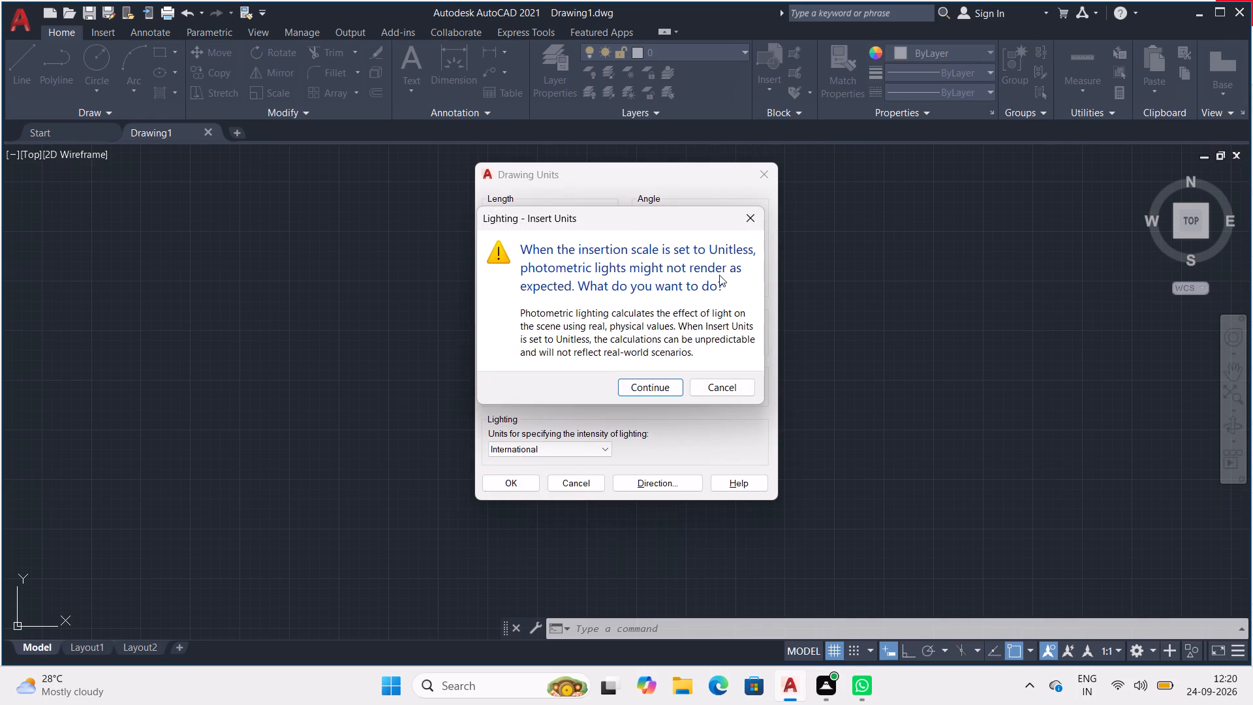
left_click(745, 218)
left_click(561, 337)
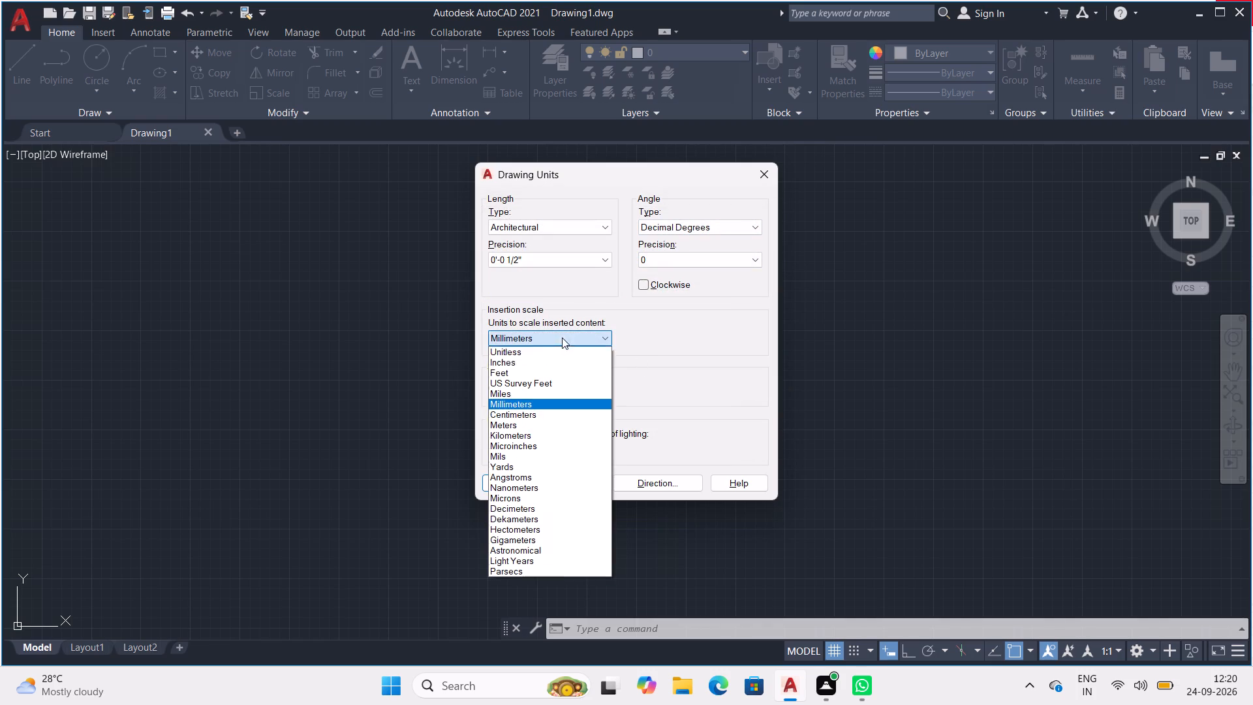
left_click(536, 357)
left_click_drag(605, 437, 581, 463)
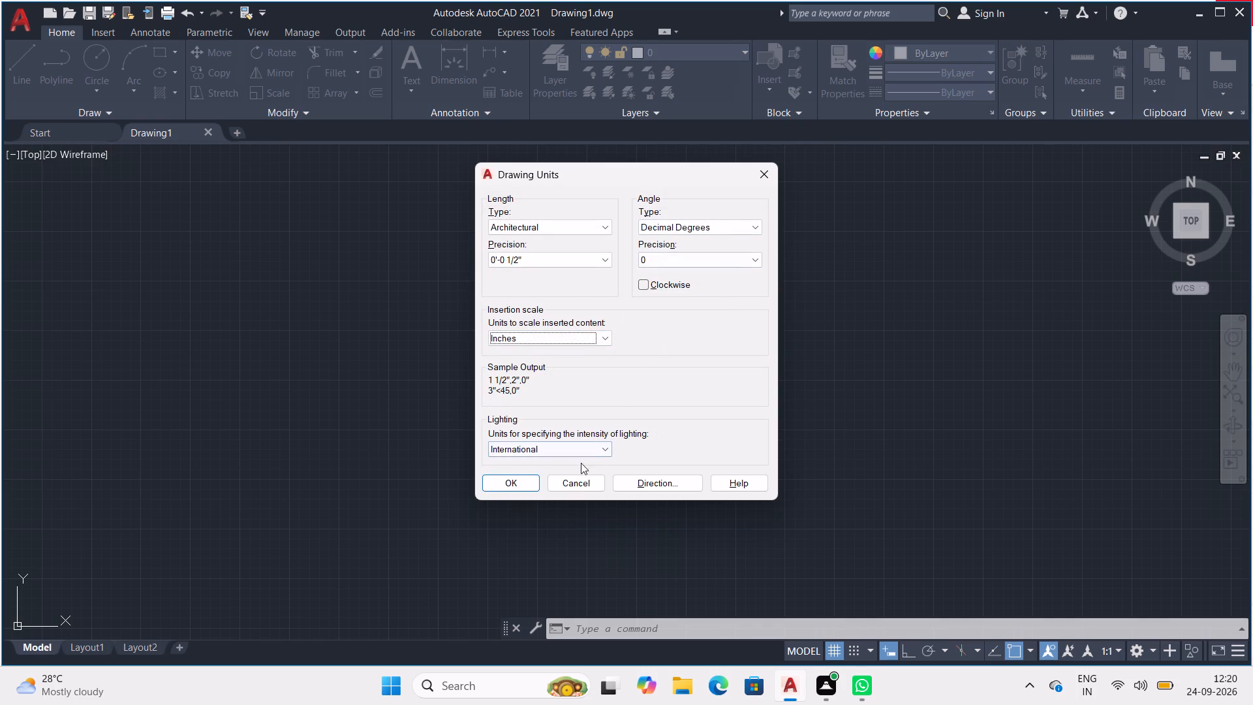
left_click_drag(581, 463, 531, 469)
left_click(524, 481)
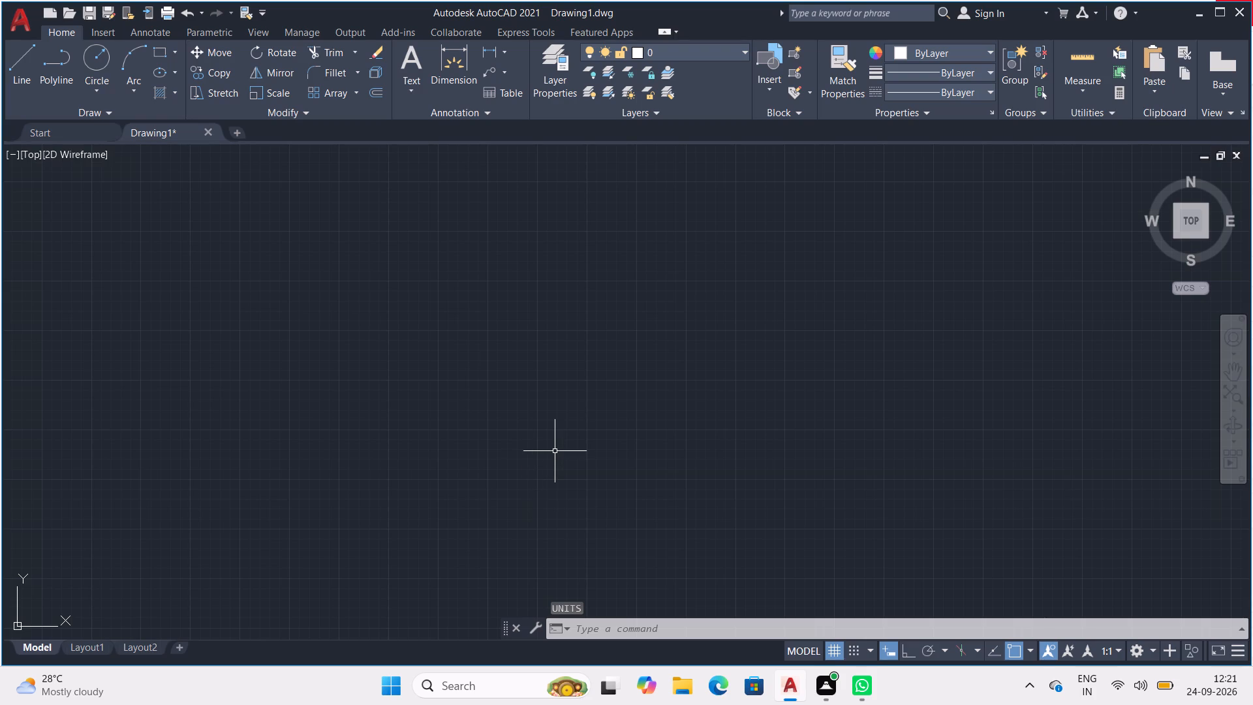
Modify the ISO-25 dimension style's primary units to Architectural format with 0'-0 1/2" precision.
key("d")
key("Return")
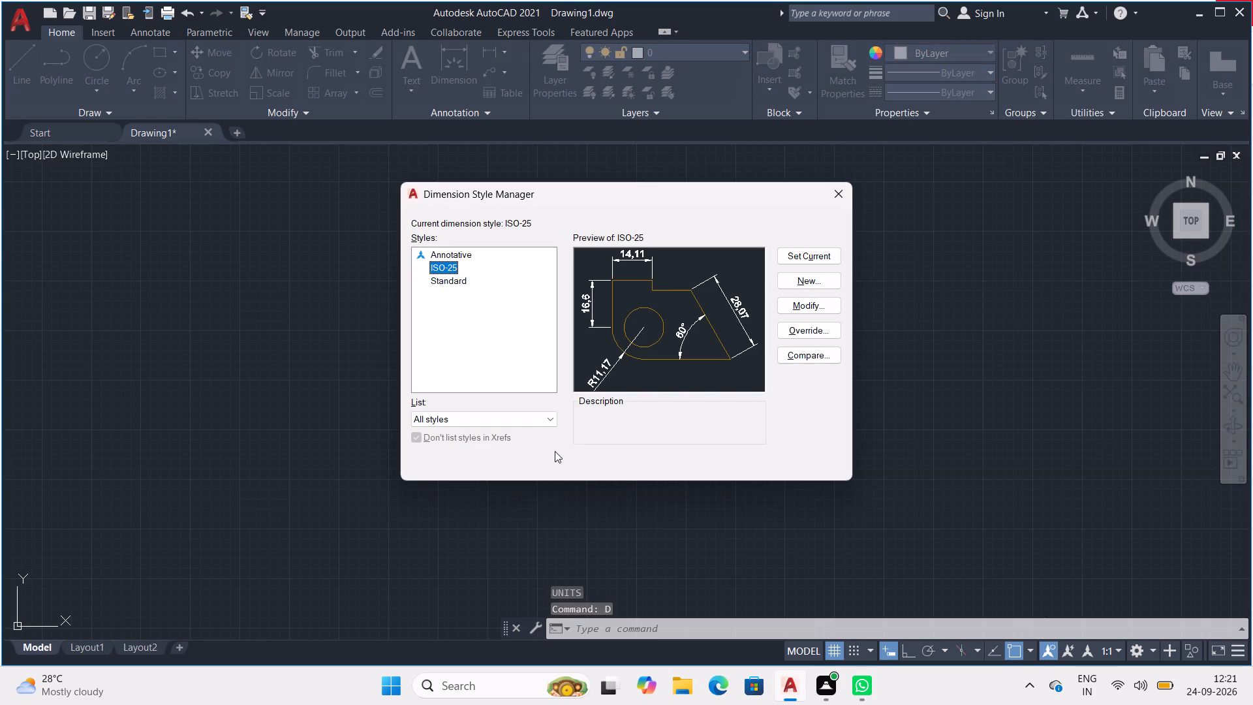
left_click(811, 305)
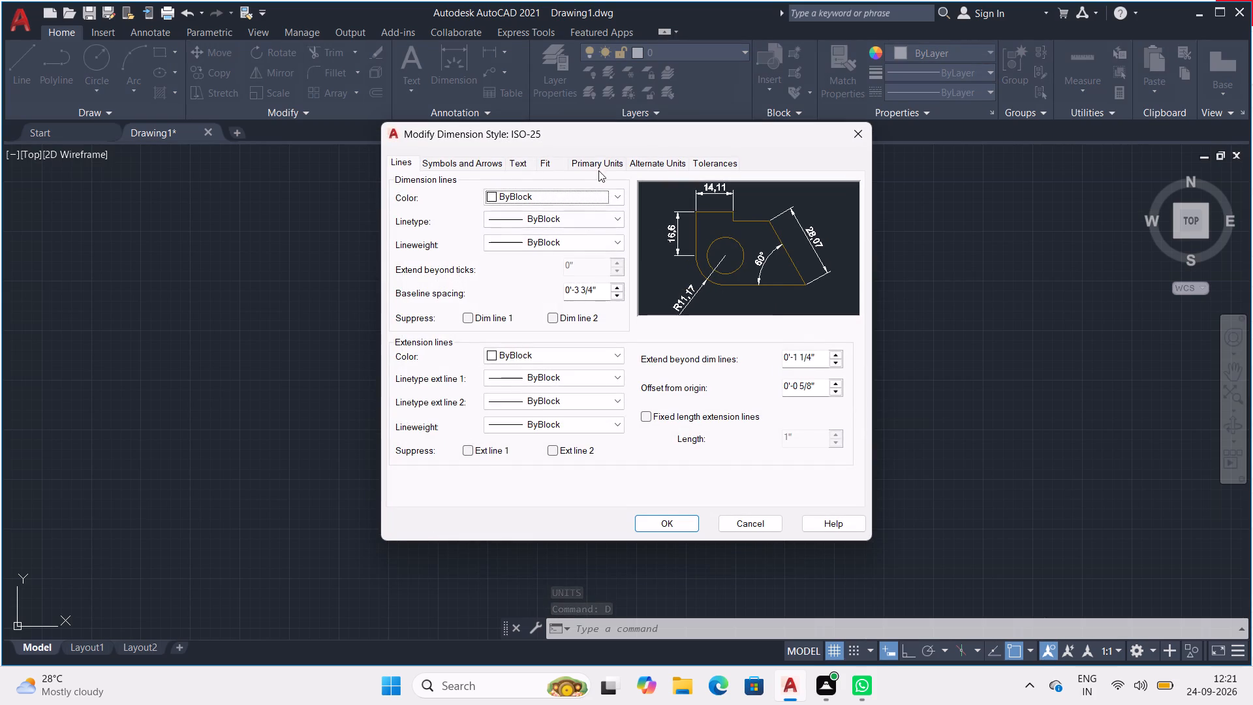
left_click(605, 164)
left_click(589, 191)
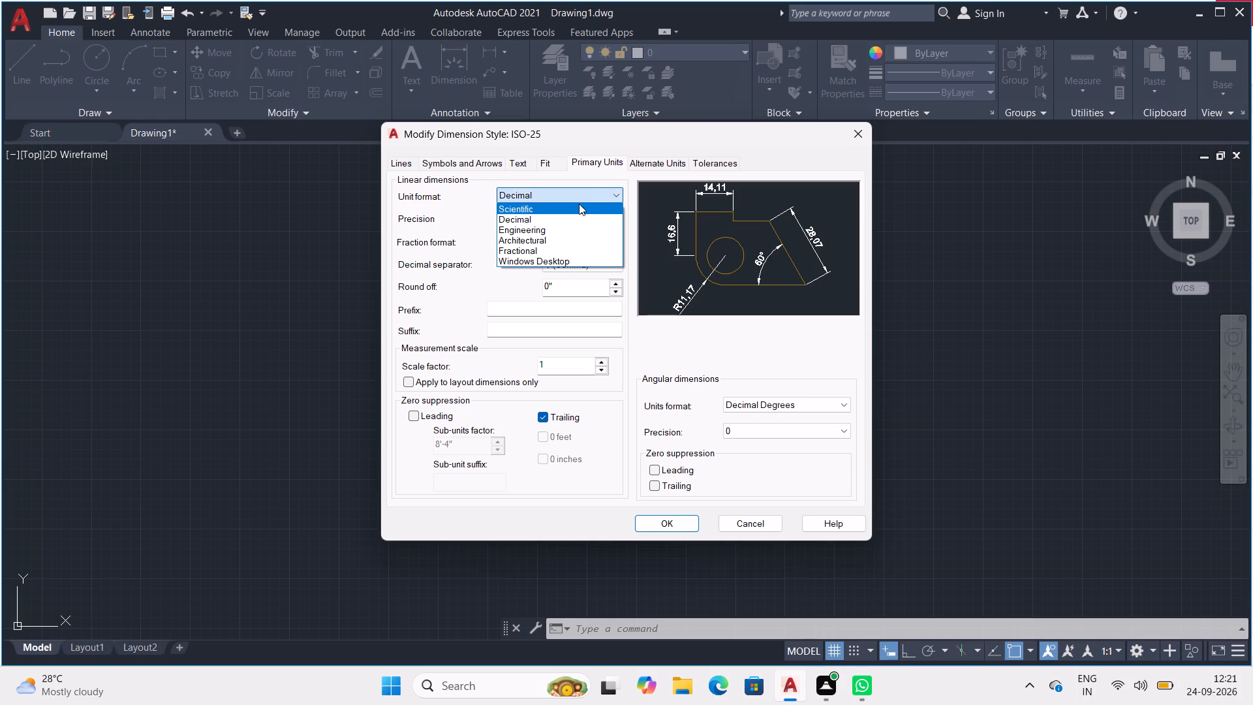
left_click(556, 239)
left_click(568, 224)
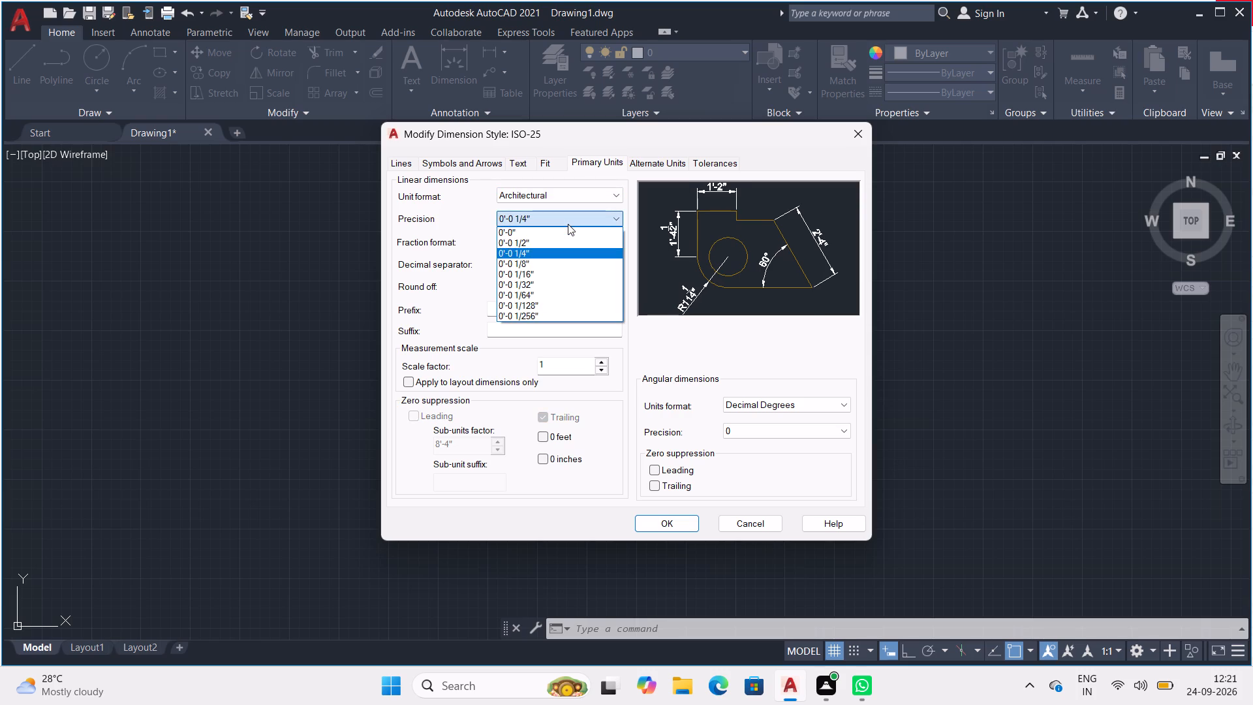
left_click(557, 242)
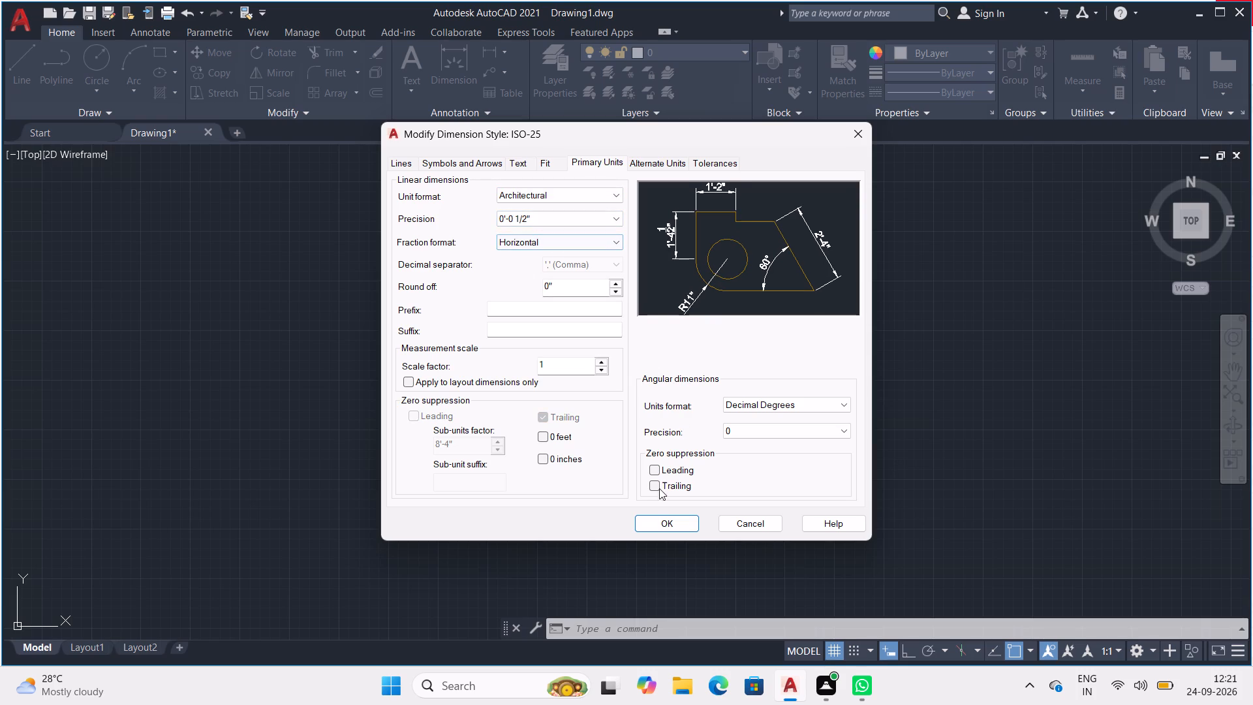
Enable fixed length extension lines in the ISO-25 style, make the style current and close the Dimension Style Manager.
left_click(405, 161)
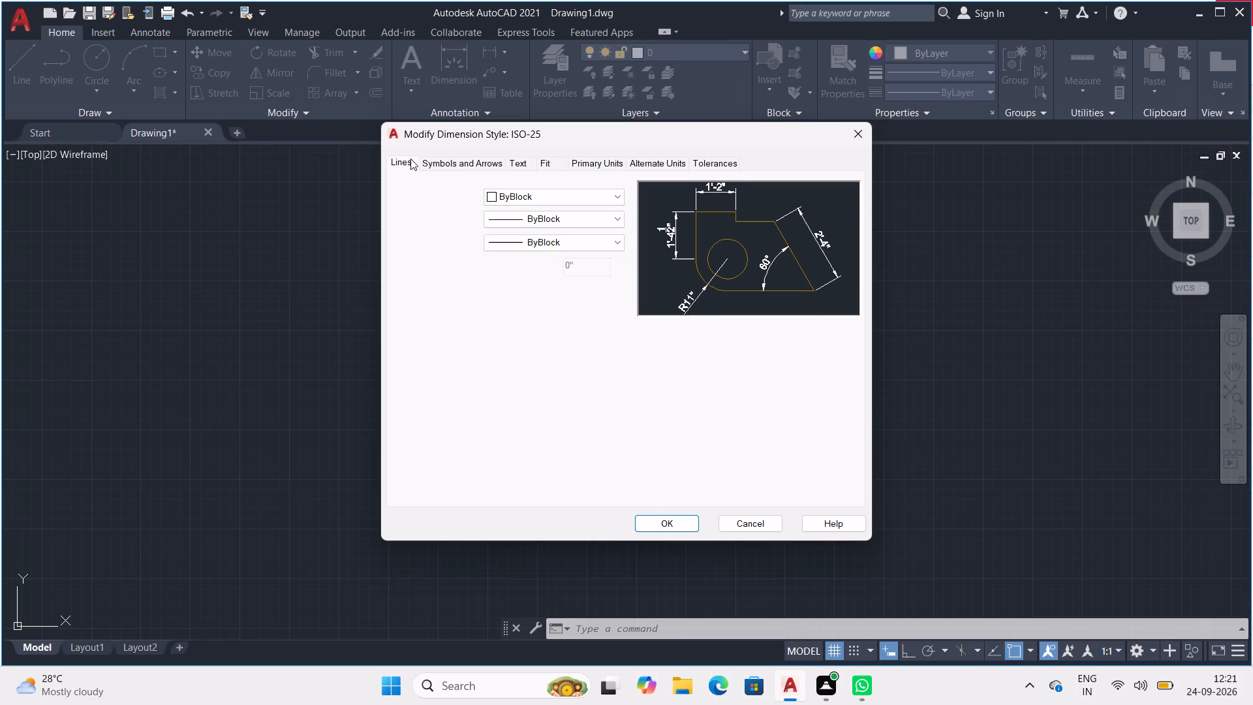
left_click(654, 411)
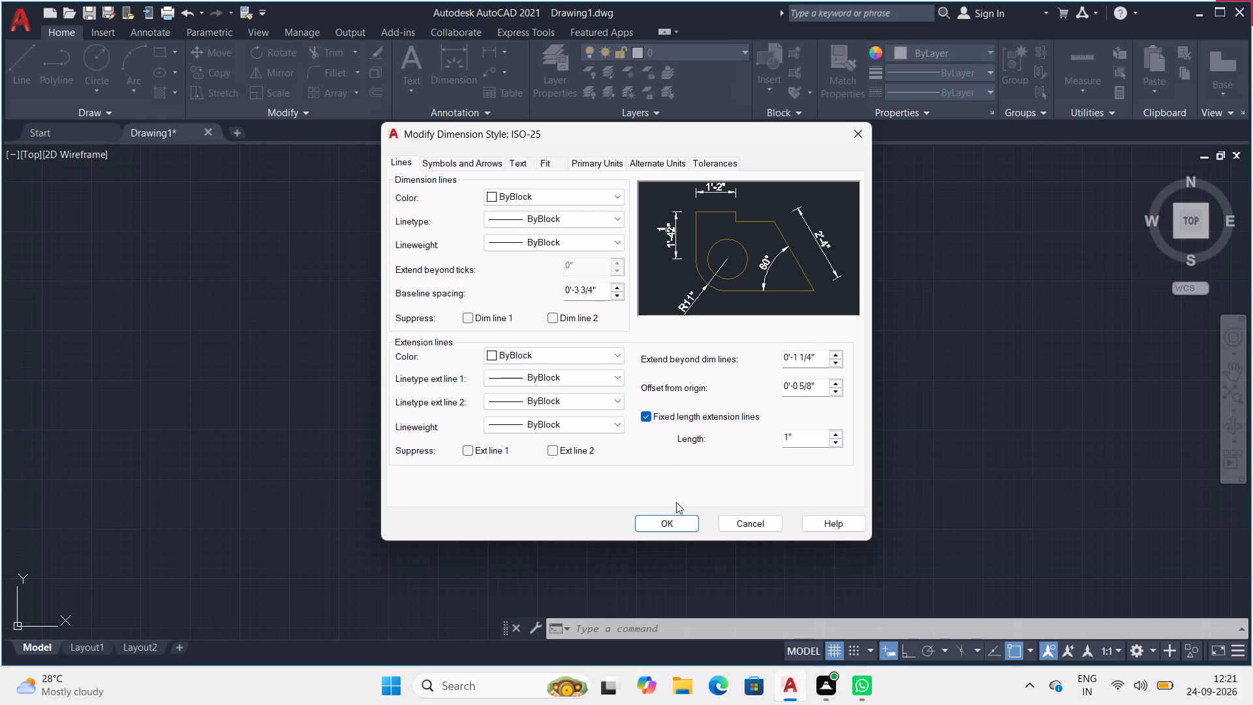
left_click(664, 520)
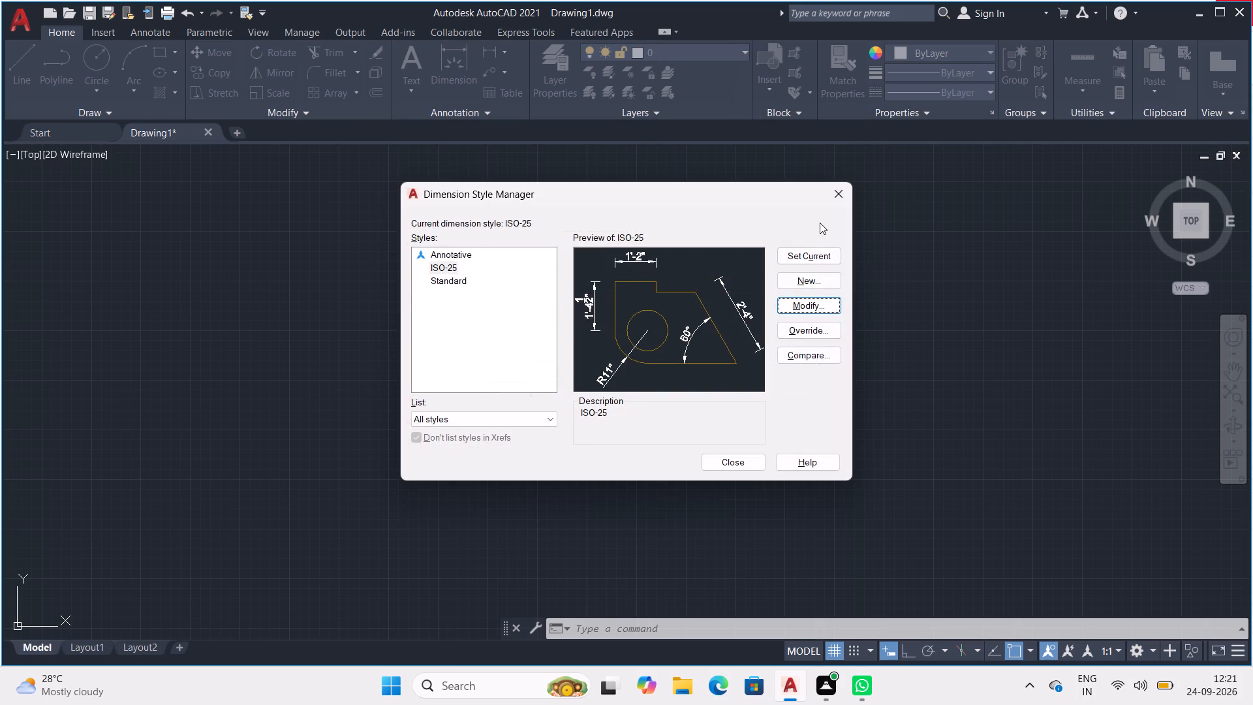
left_click(800, 258)
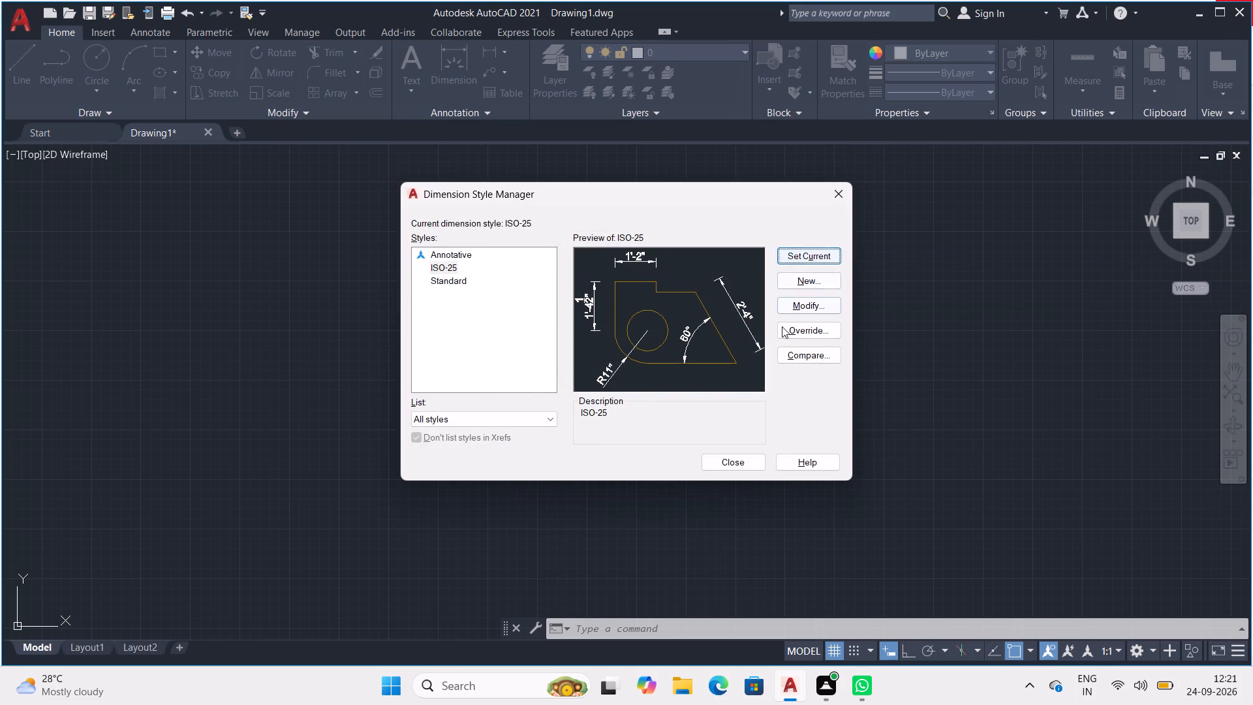
left_click(728, 458)
Draw a horizontal 9" line segment in the empty drawing with Ortho mode turned on.
scroll(403, 300, "up", 1)
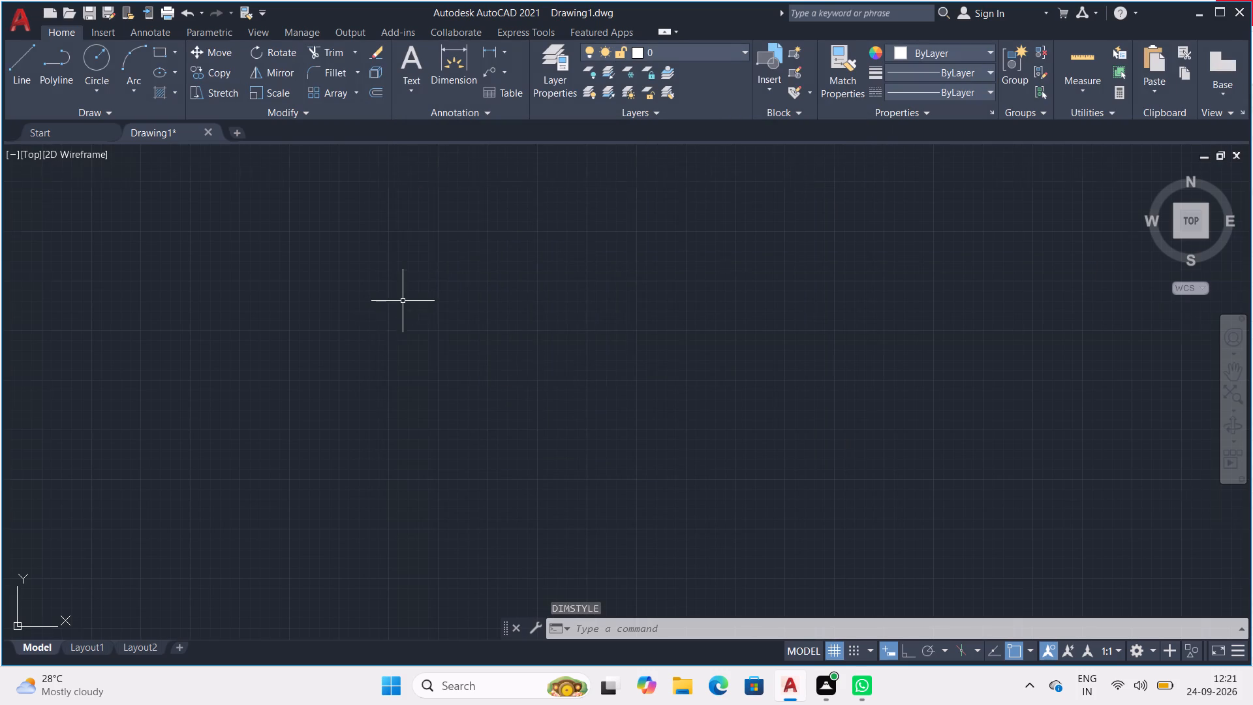
scroll(403, 300, "up", 9)
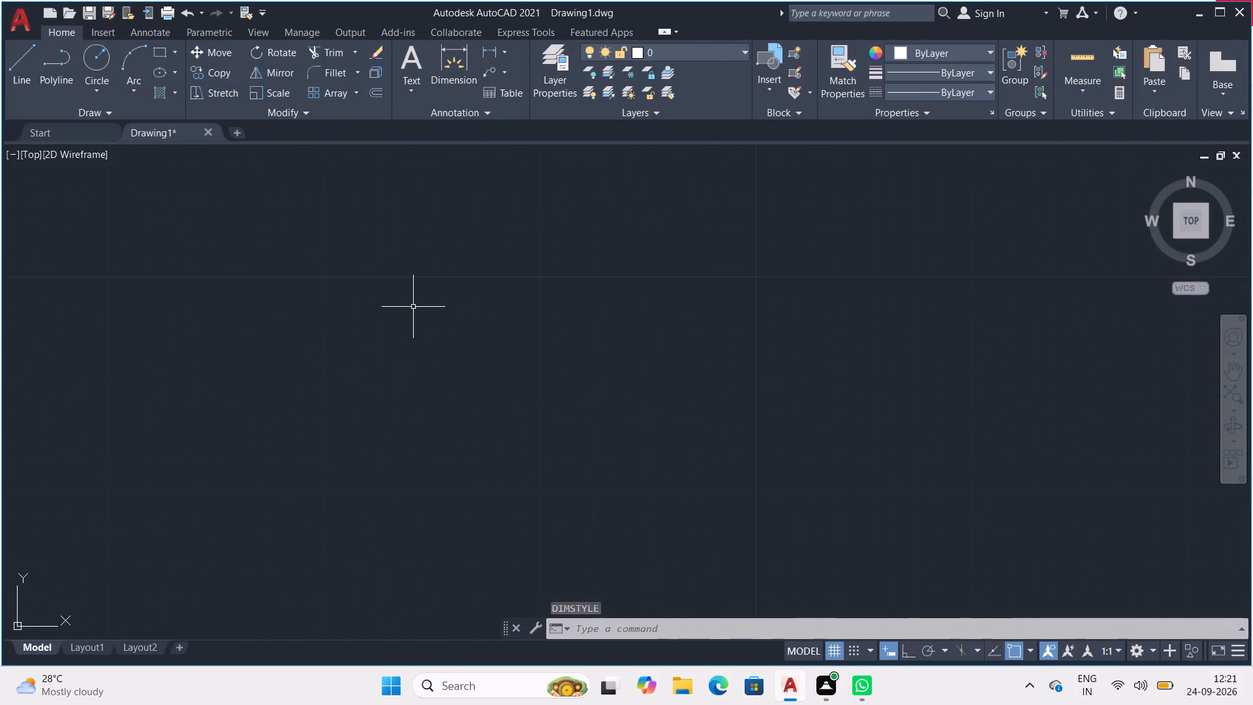
key("l")
key("Return")
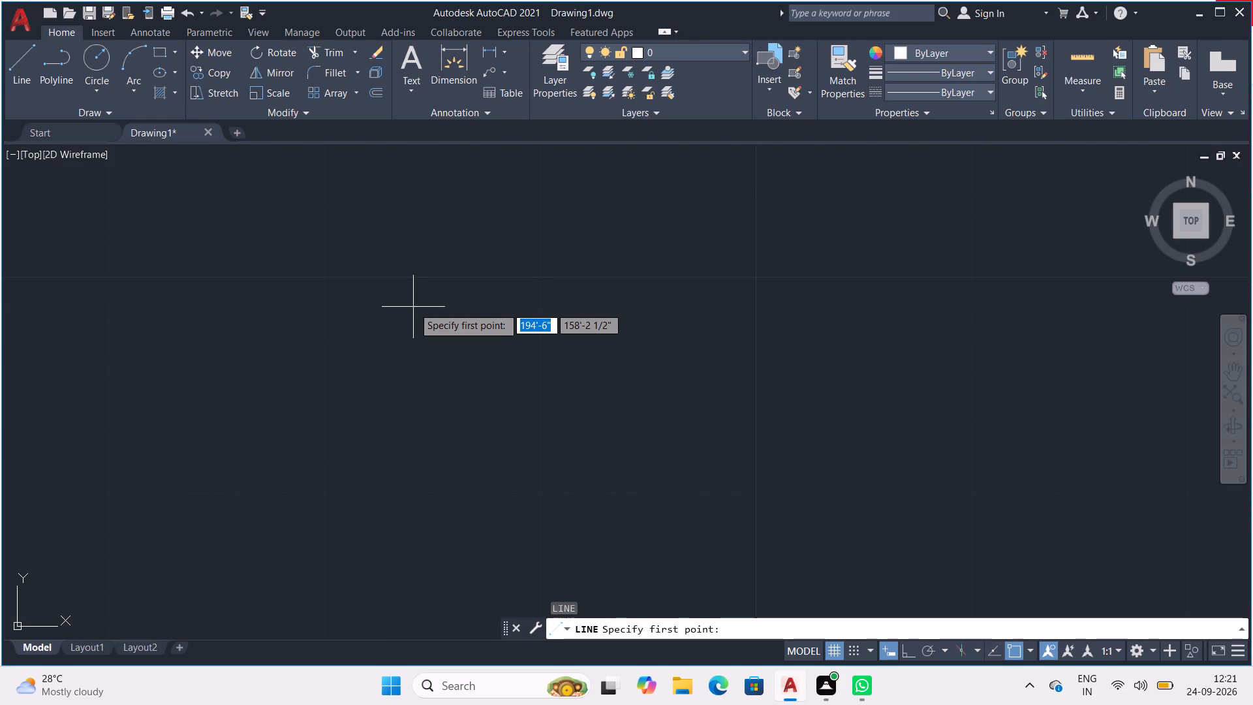
left_click(204, 343)
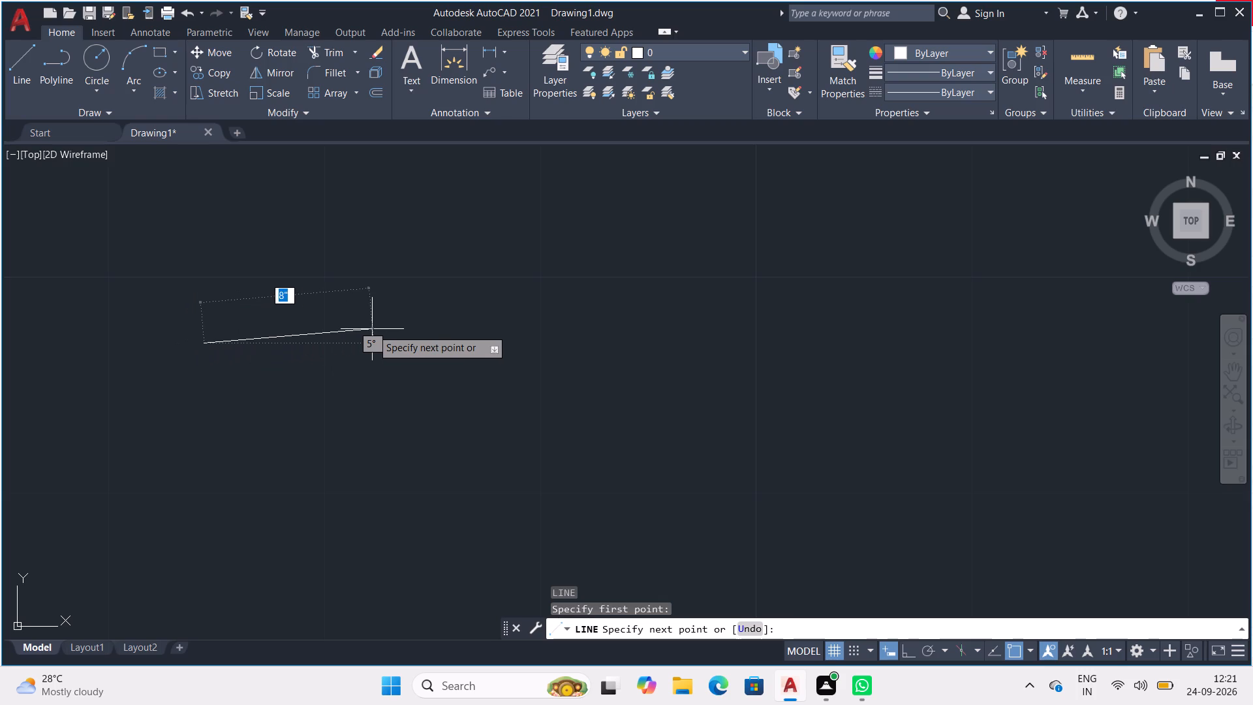
key("F8")
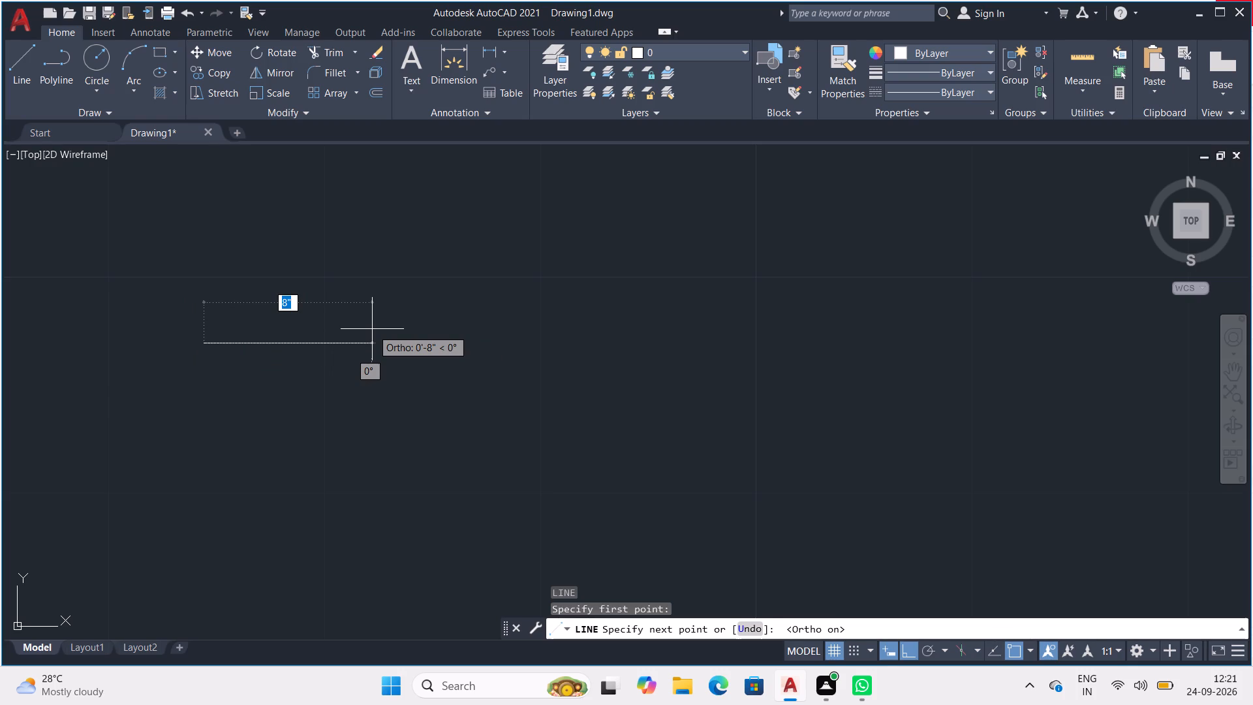
key("9")
key("shift+quotedbl")
key("Return")
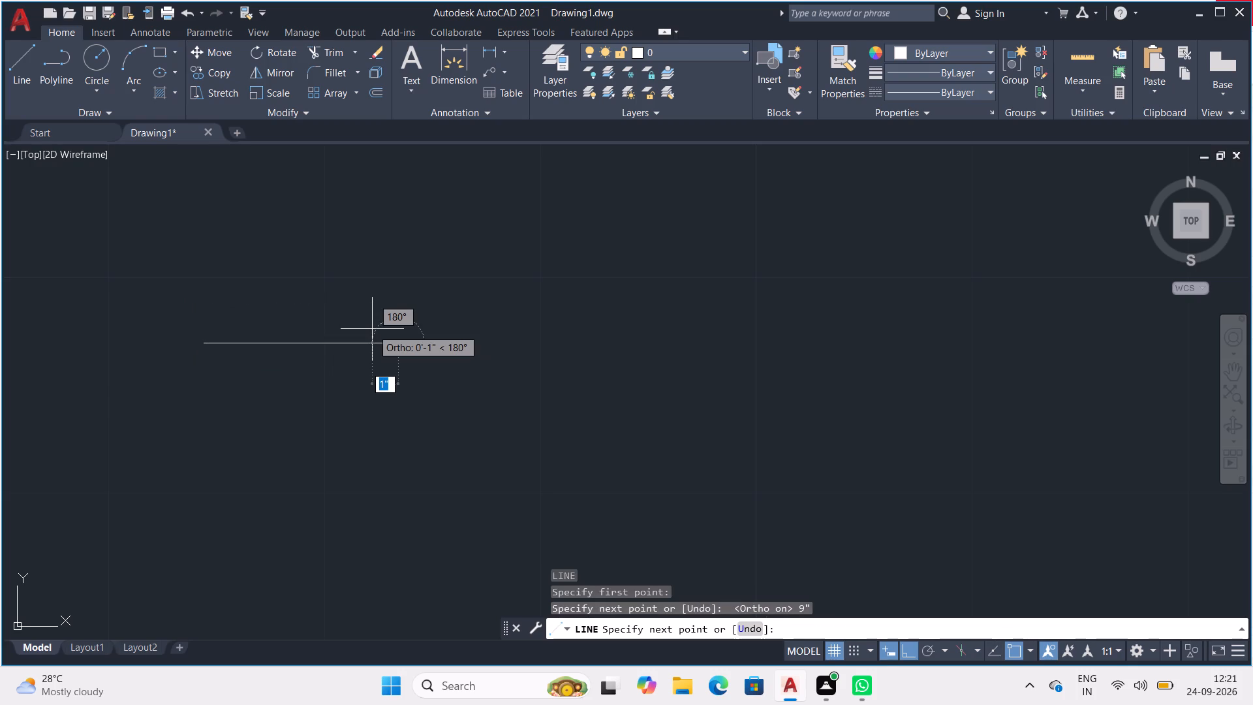
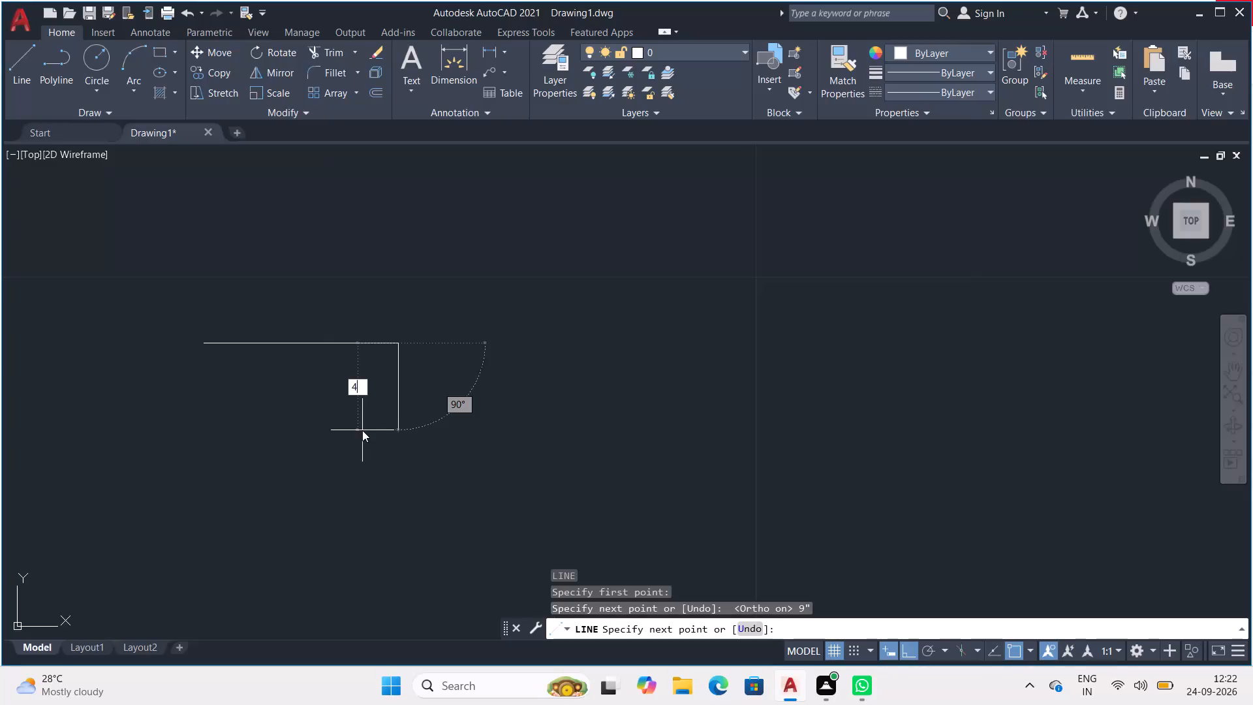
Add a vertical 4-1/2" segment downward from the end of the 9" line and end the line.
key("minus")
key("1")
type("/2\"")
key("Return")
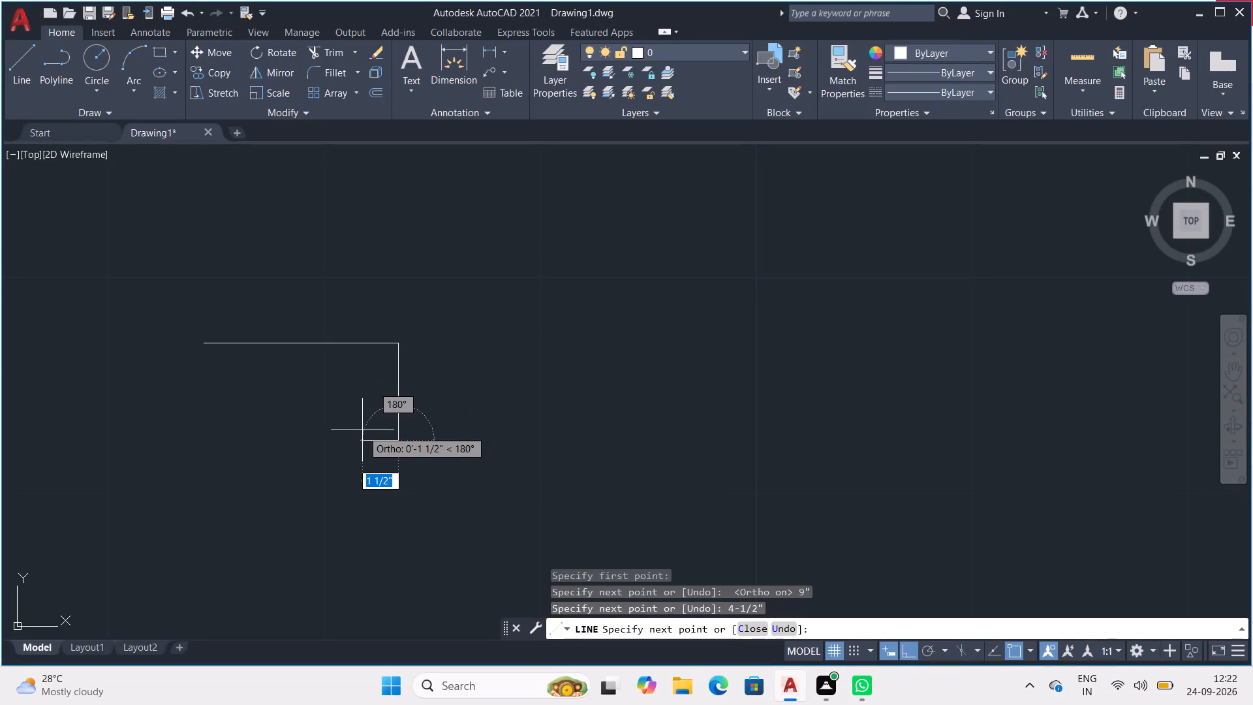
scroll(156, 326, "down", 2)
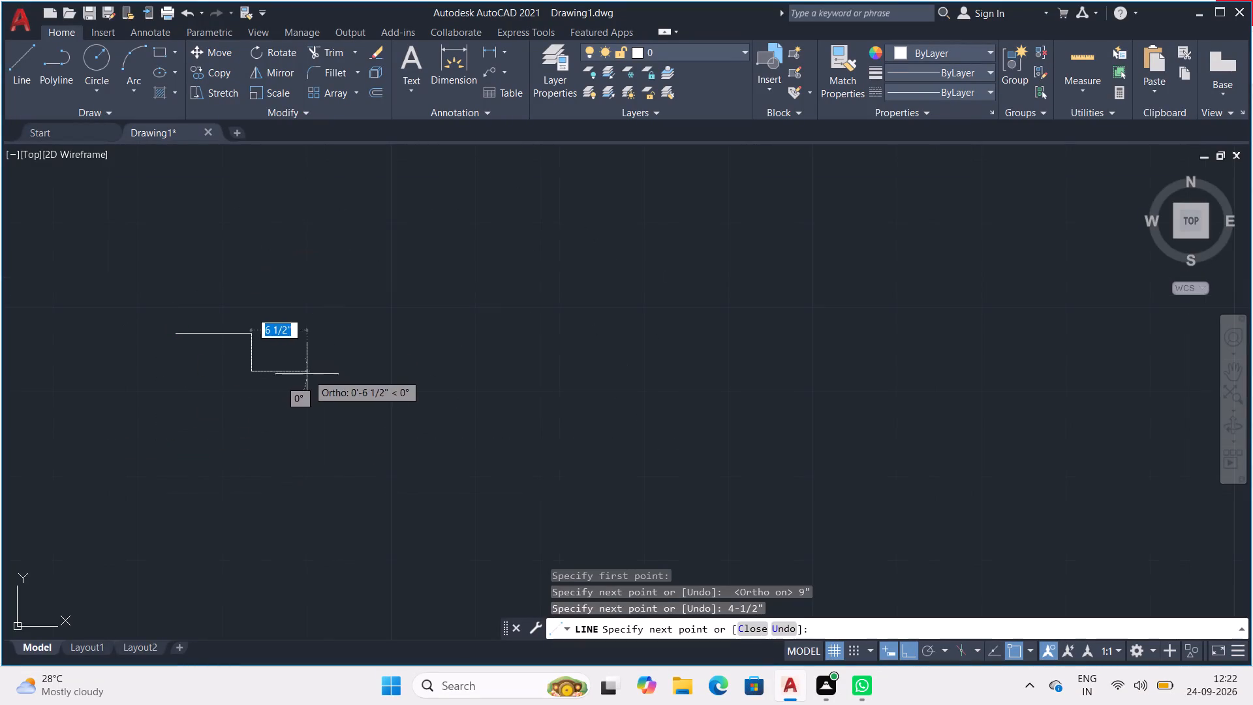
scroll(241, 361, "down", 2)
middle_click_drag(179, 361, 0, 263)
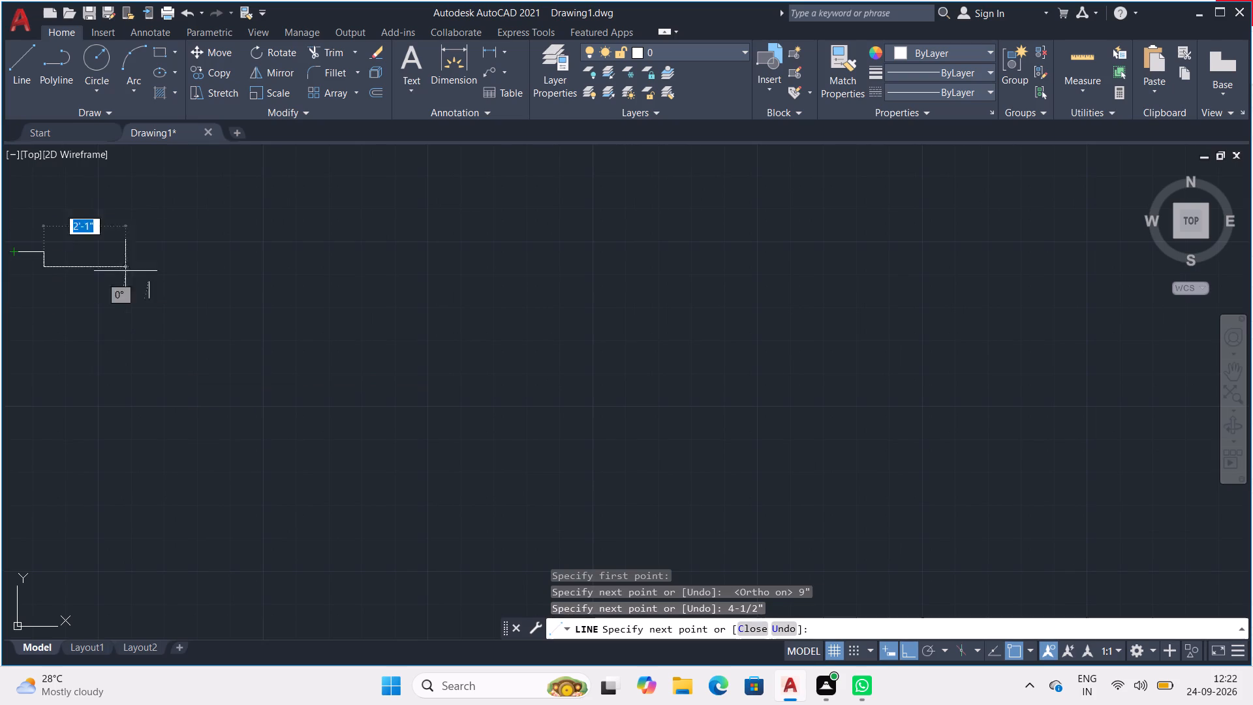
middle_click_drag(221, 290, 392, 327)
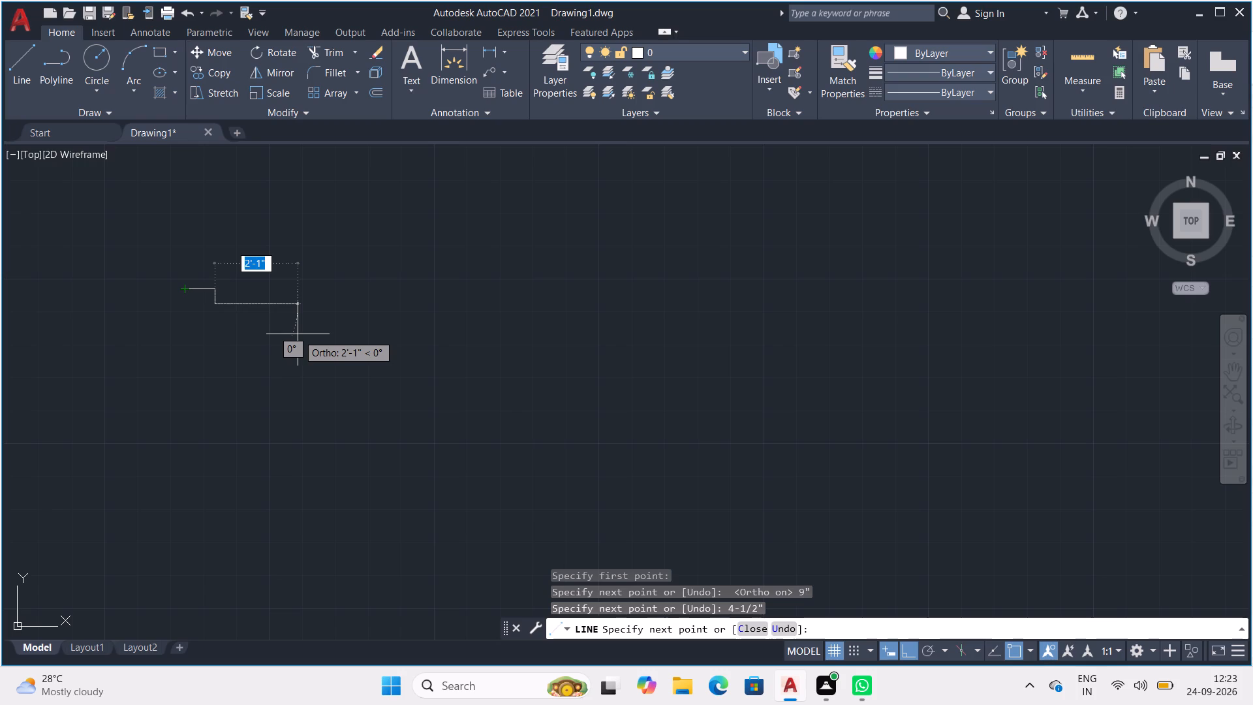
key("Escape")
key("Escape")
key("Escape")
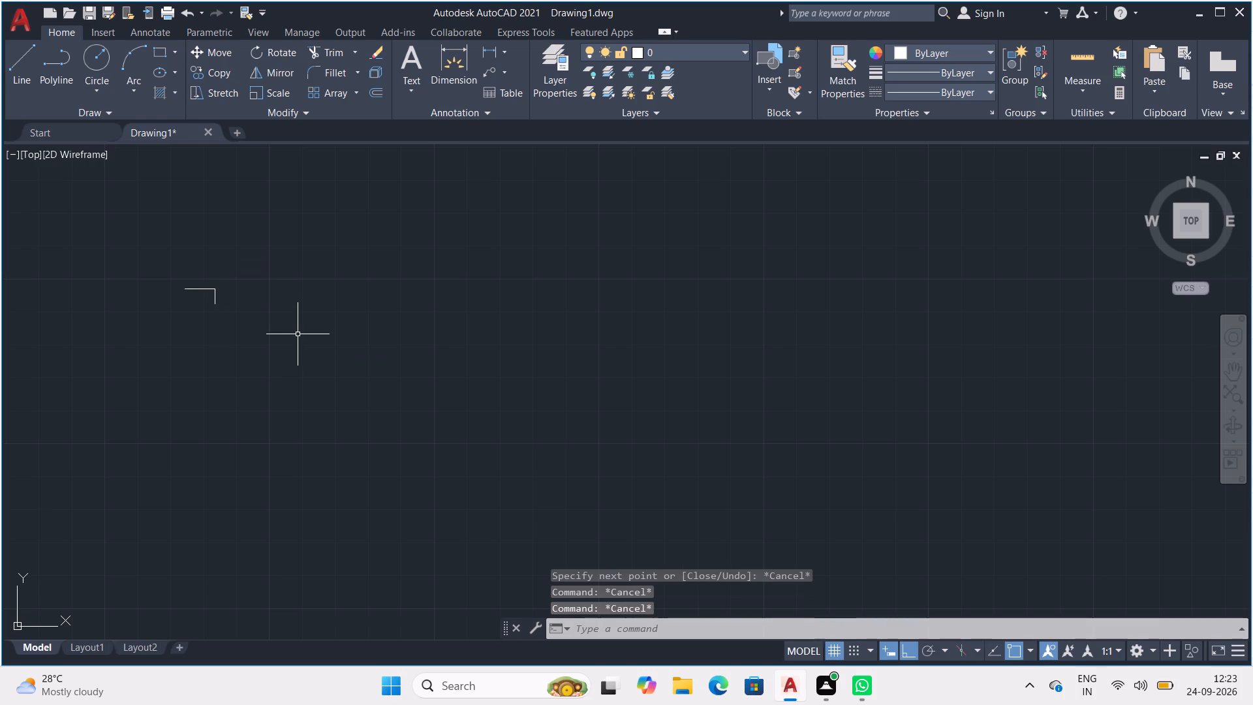
Delete the two connected segments, the horizontal 9" line and the vertical 4-1/2" line.
left_click_drag(285, 253, 235, 344)
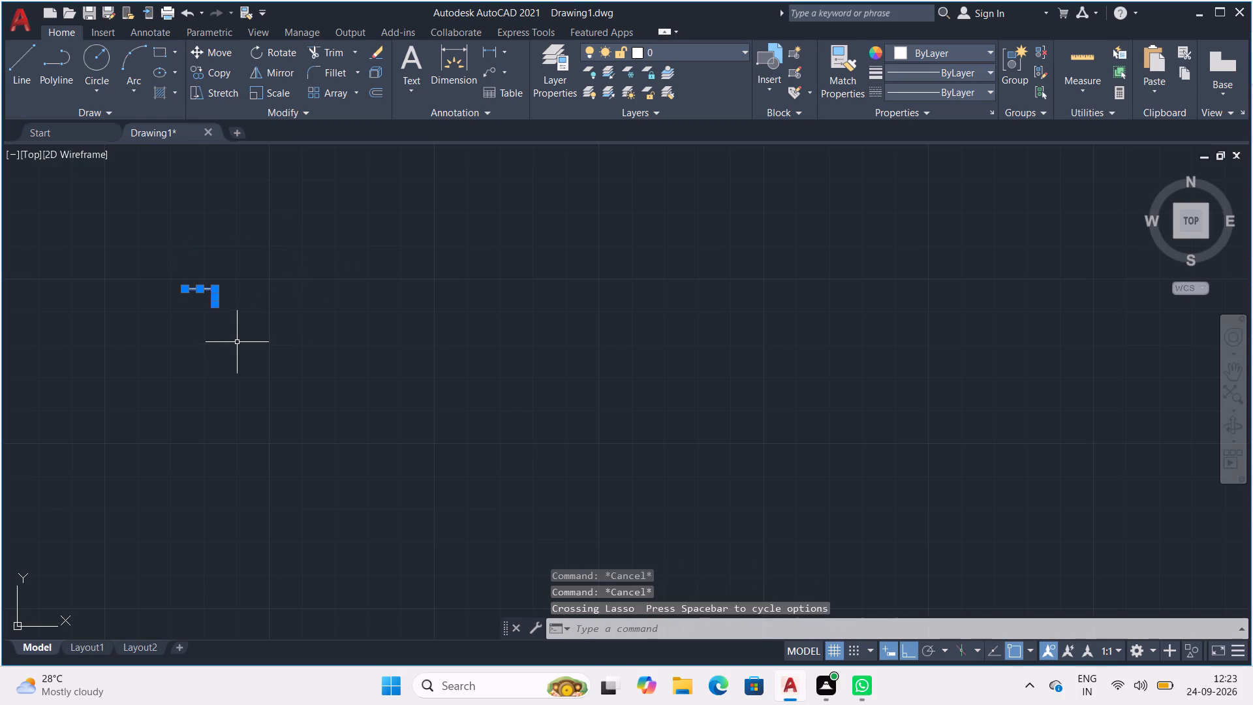
key("Delete")
Start a new horizontal line in the empty drawing with consecutive rightward segments of 4-1/2" and 2'-6".
key("l")
key("Return")
left_click(215, 379)
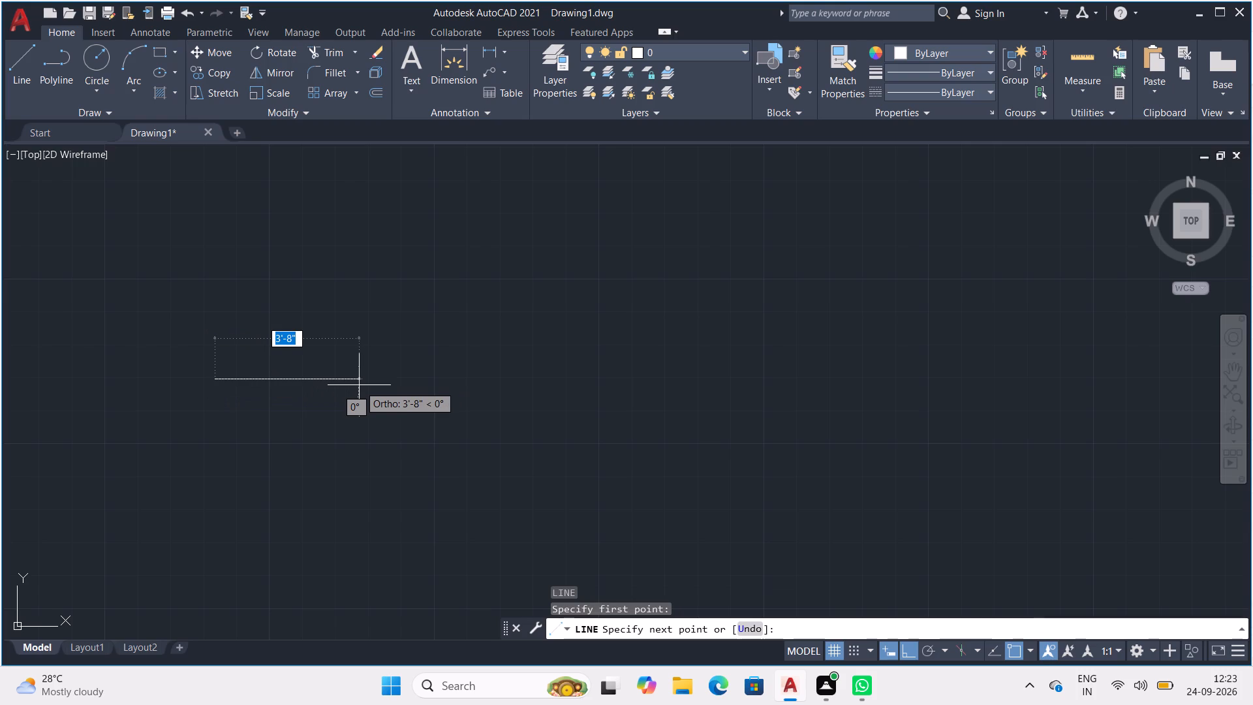
type("4-18")
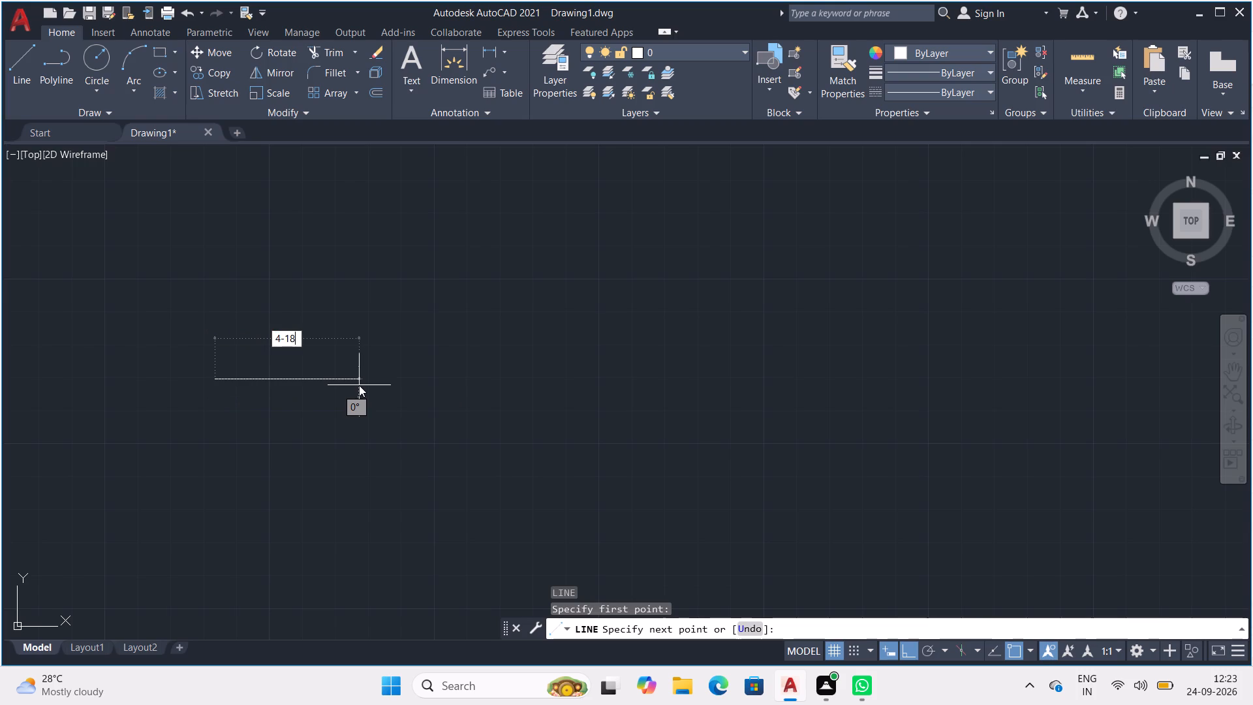
key("BackSpace")
key("slash")
type("2\"")
key("Return")
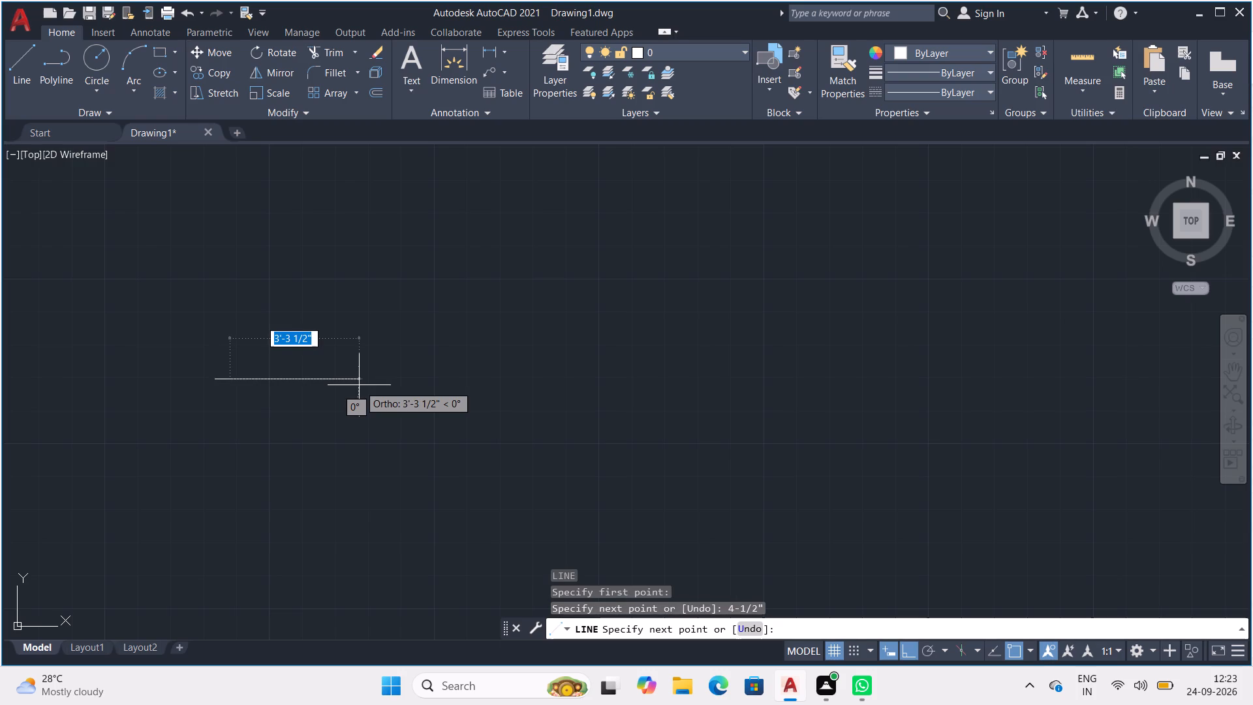
key("2")
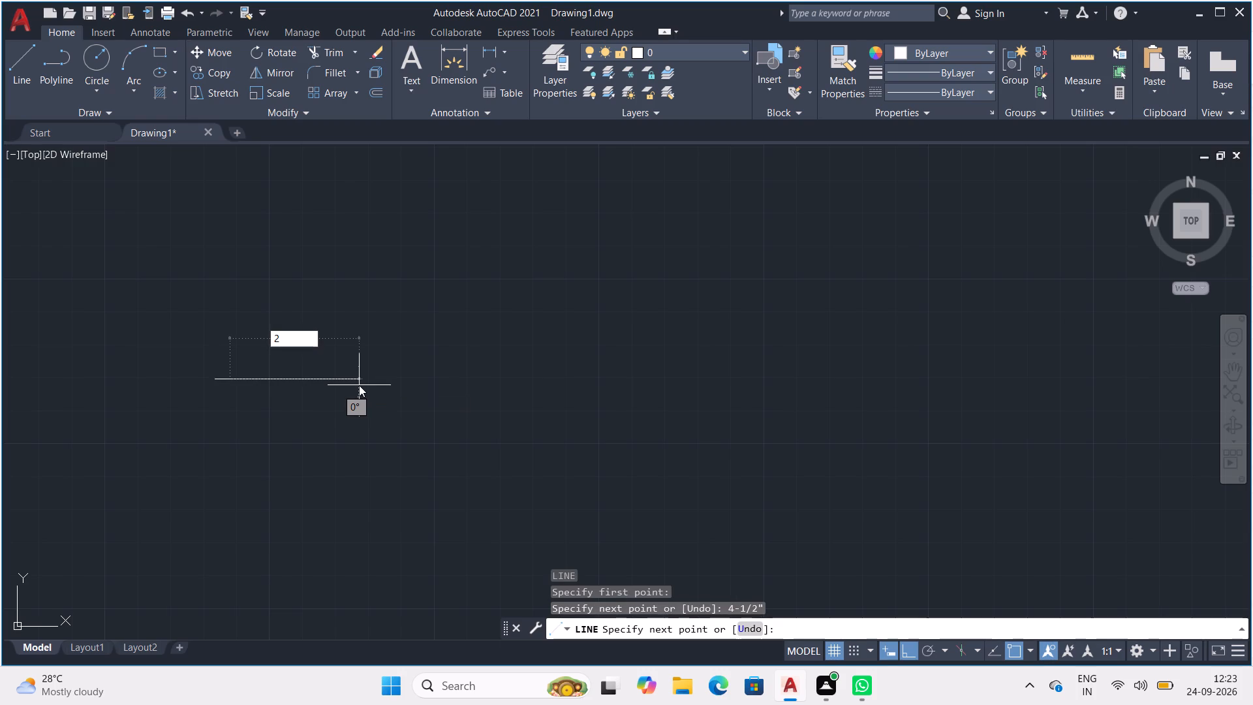
key("apostrophe")
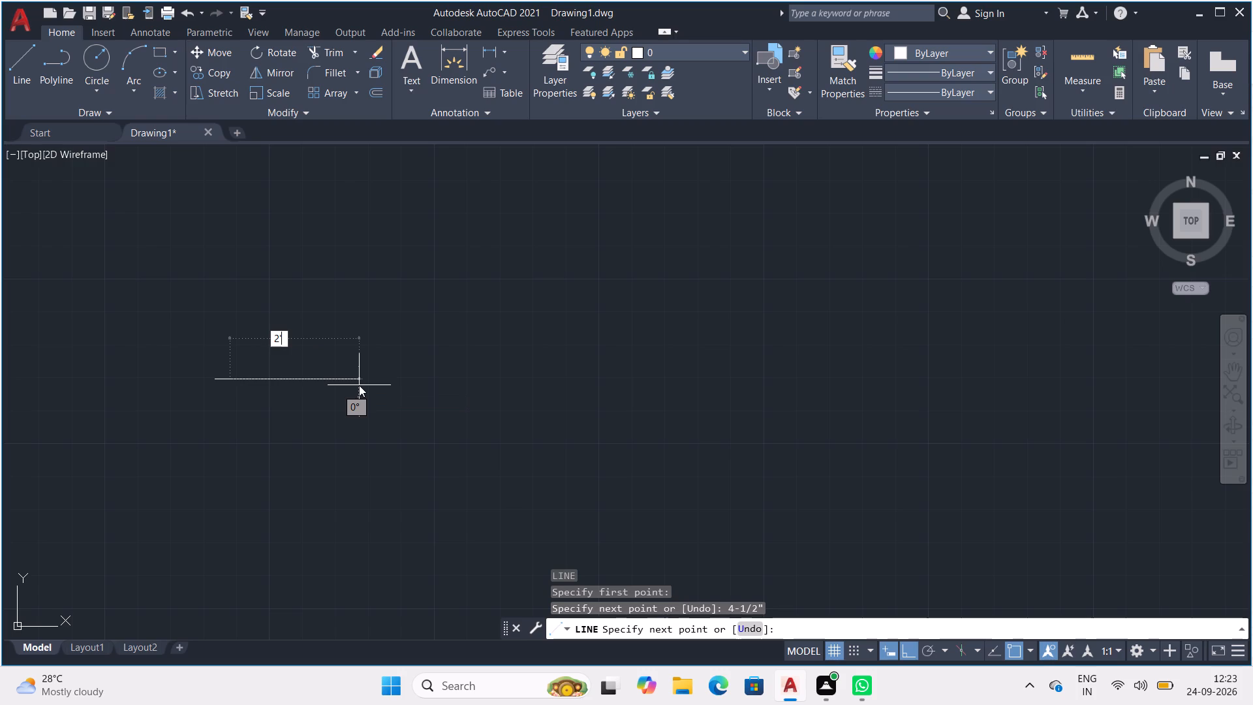
key("minus")
type("6\"")
key("Return")
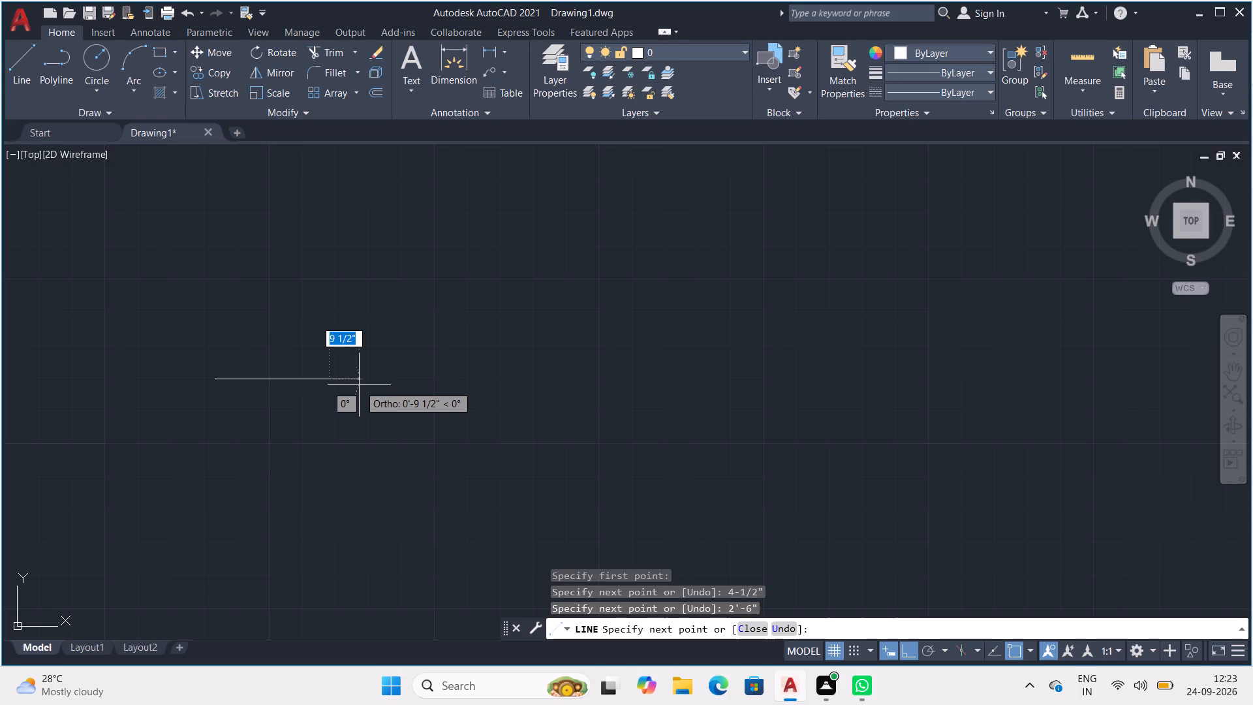
Continue the horizontal line with segments of 3'-6" and 3' to the right, 1' back to the left and 1'-6" to the right.
key("3")
type("'-6")
key("shift+quotedbl")
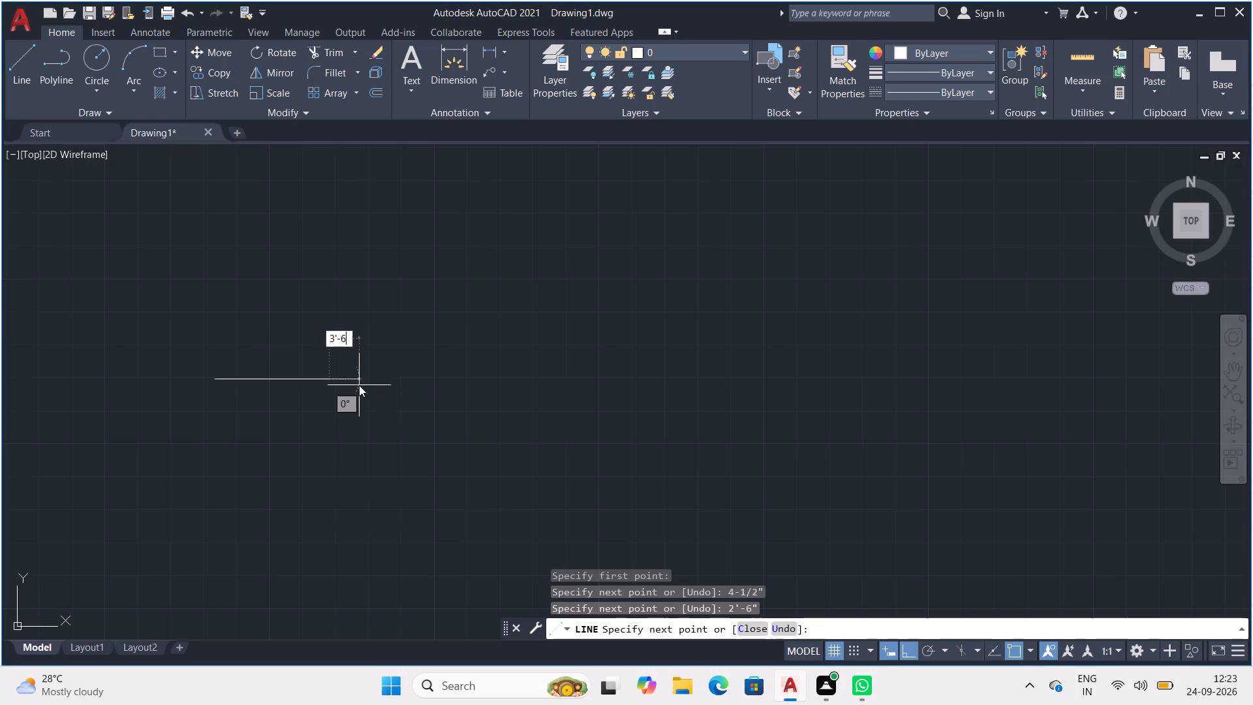
key("Return")
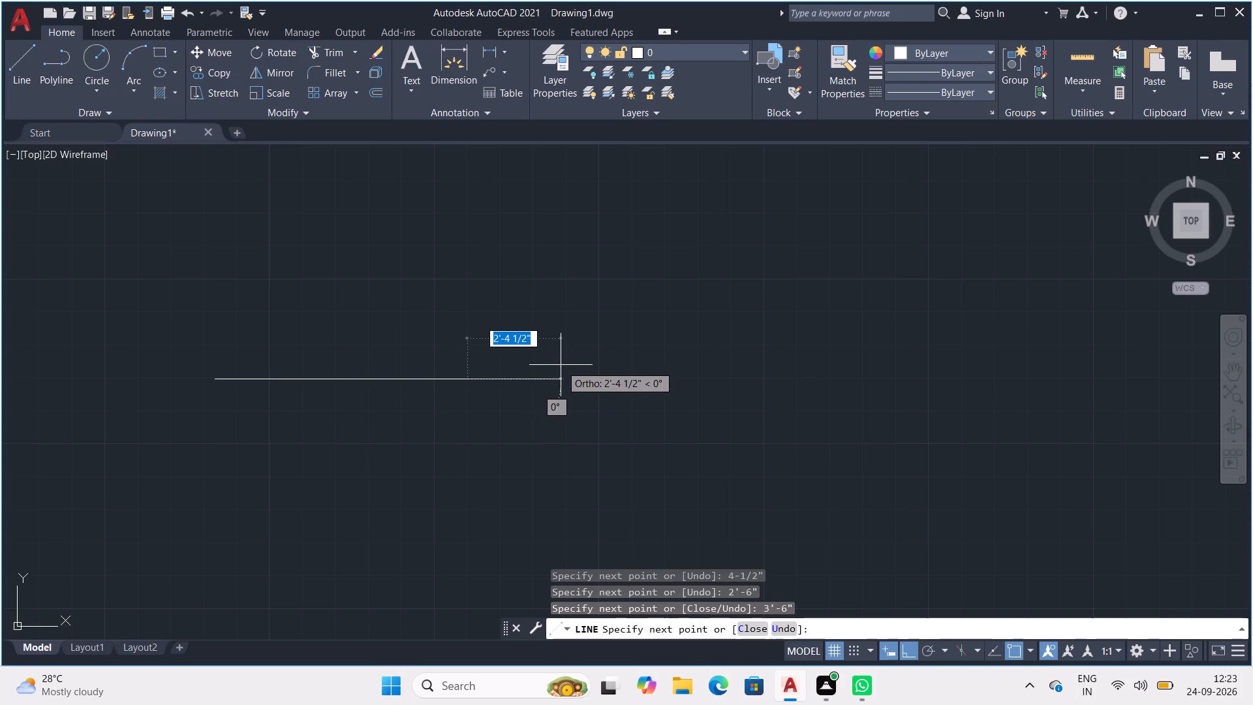
key("3")
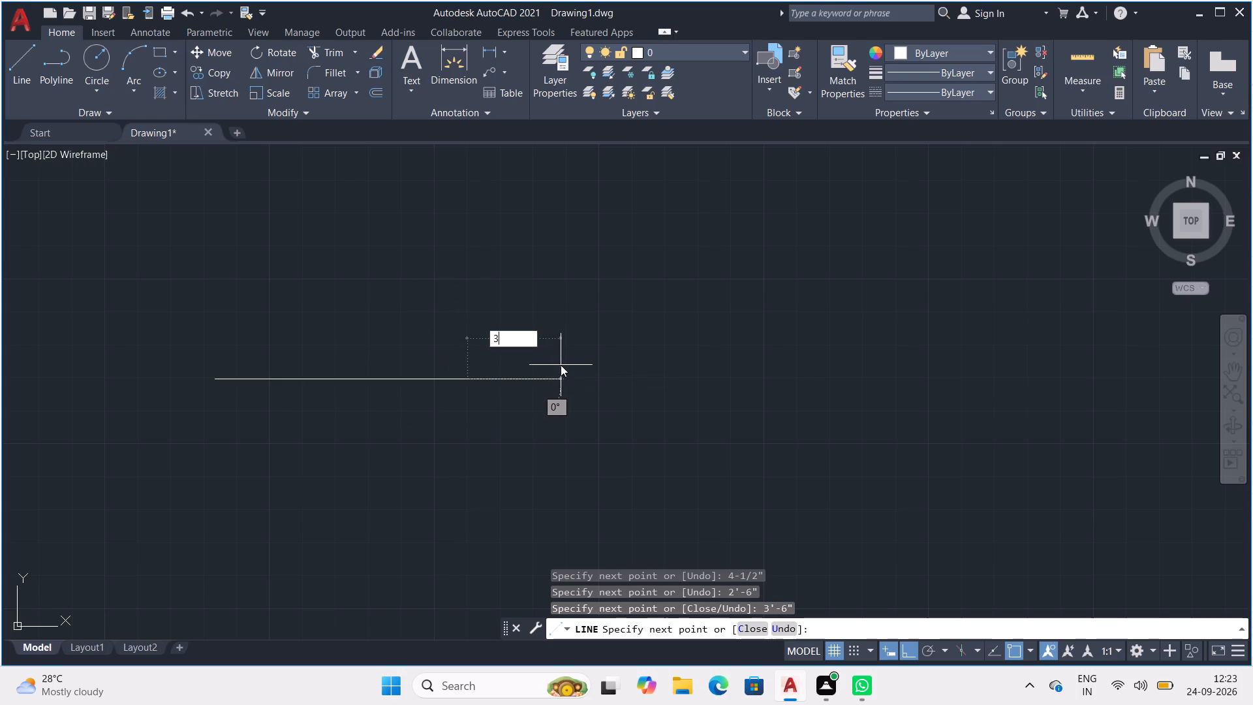
key("apostrophe")
key("Return")
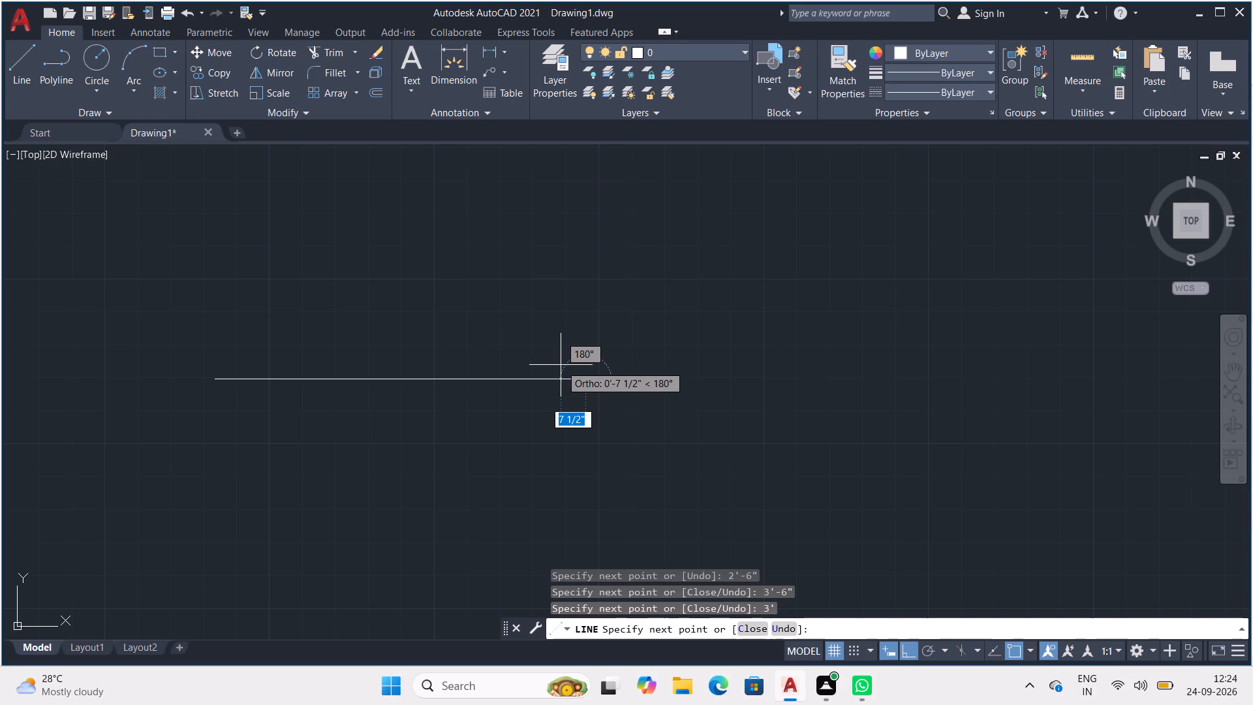
type("1'")
key("Return")
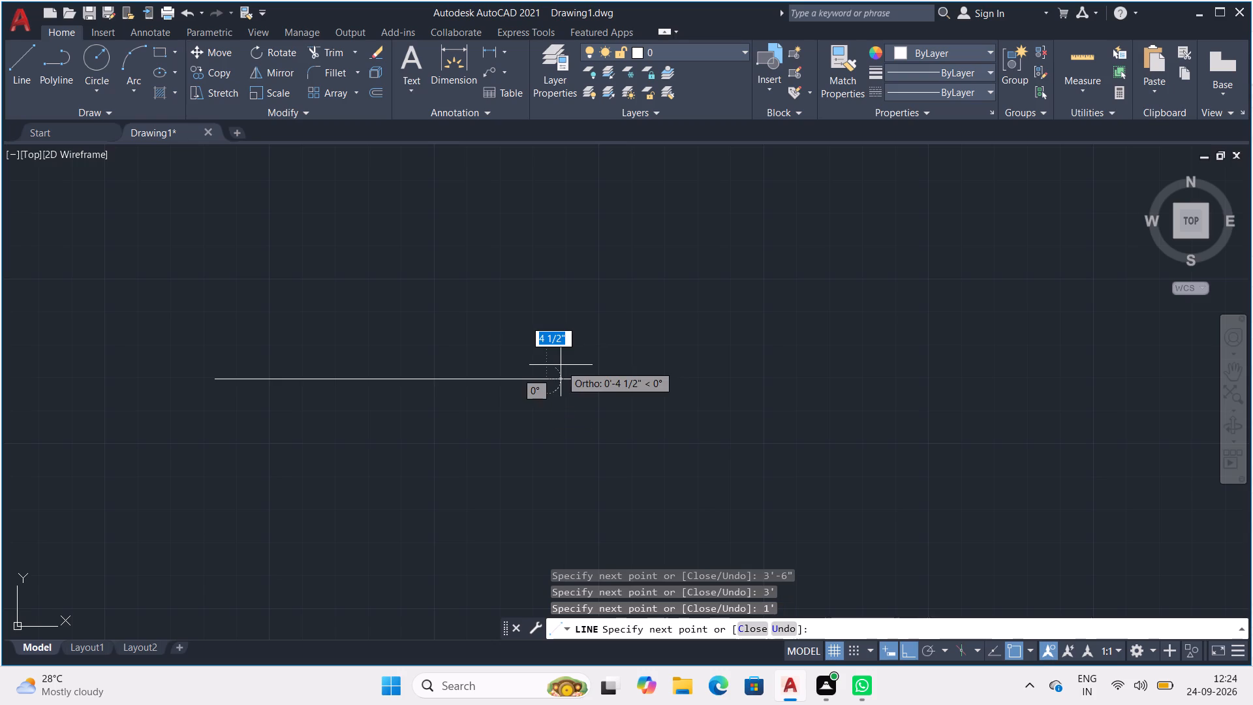
type("1'-6")
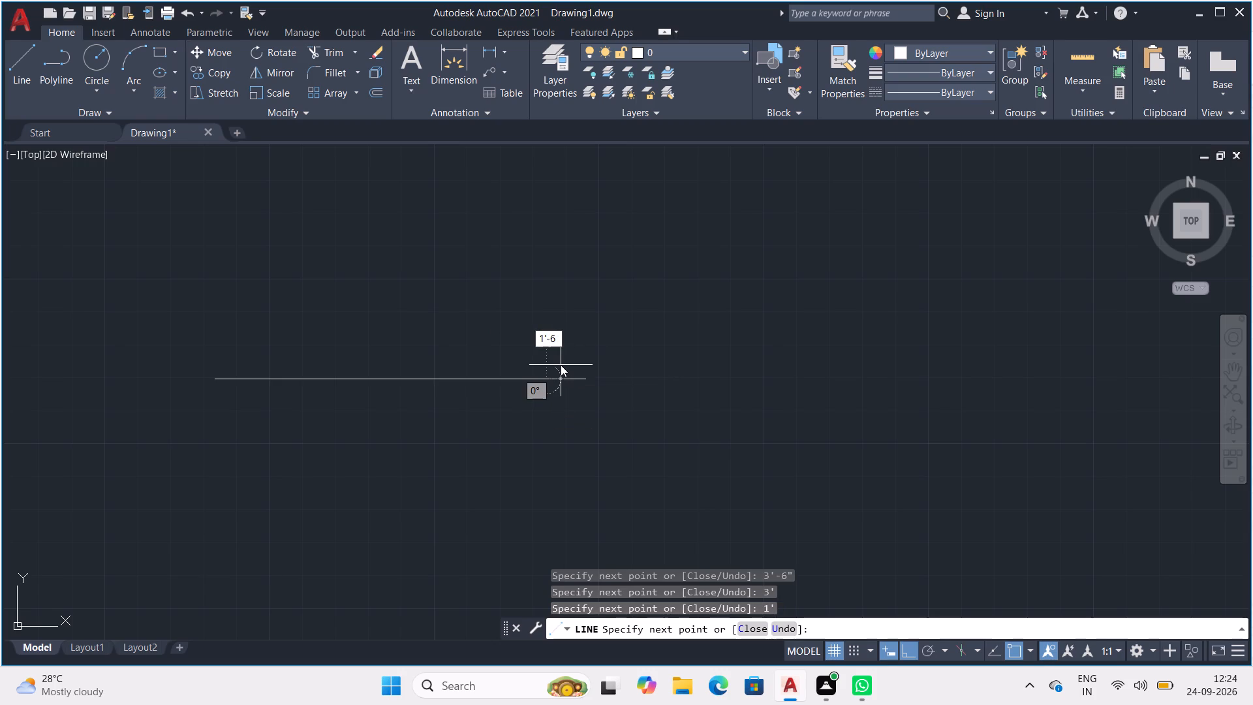
key("shift+quotedbl")
key("Return")
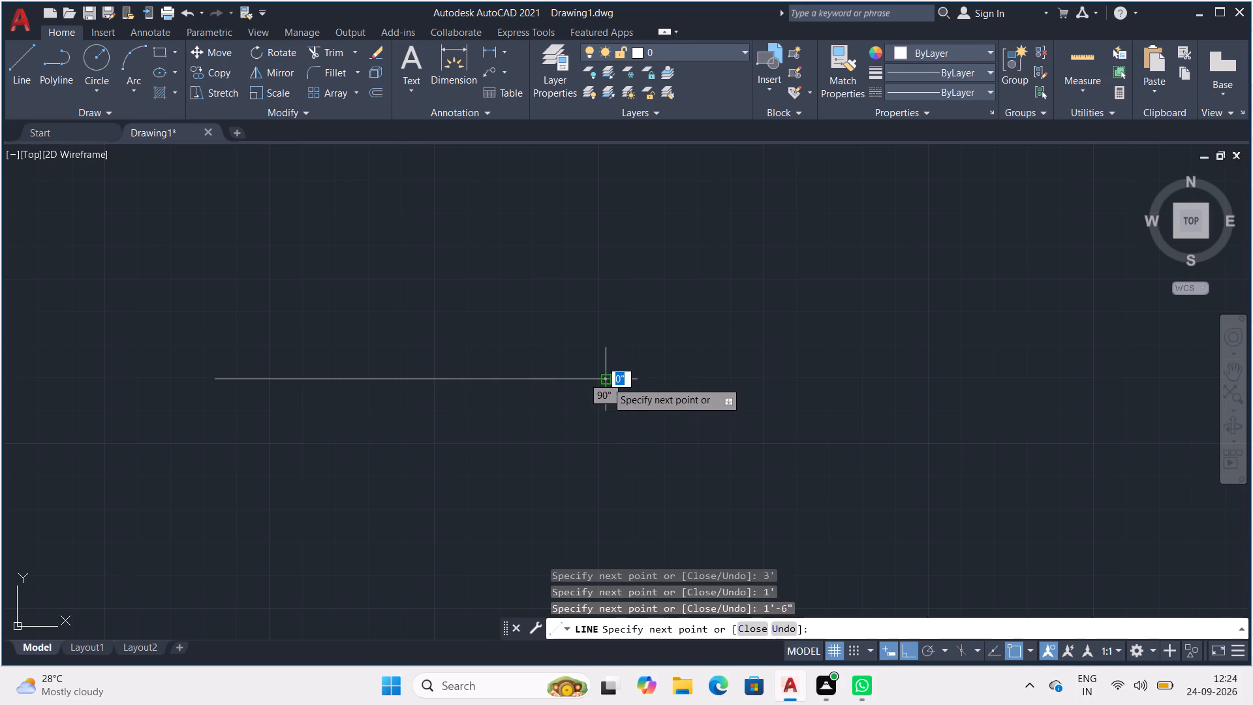
Extend the horizontal line to the right with consecutive segments of 2', 2'-9" and 3'-6".
scroll(606, 381, "down", 2)
middle_click_drag(622, 366, 397, 375)
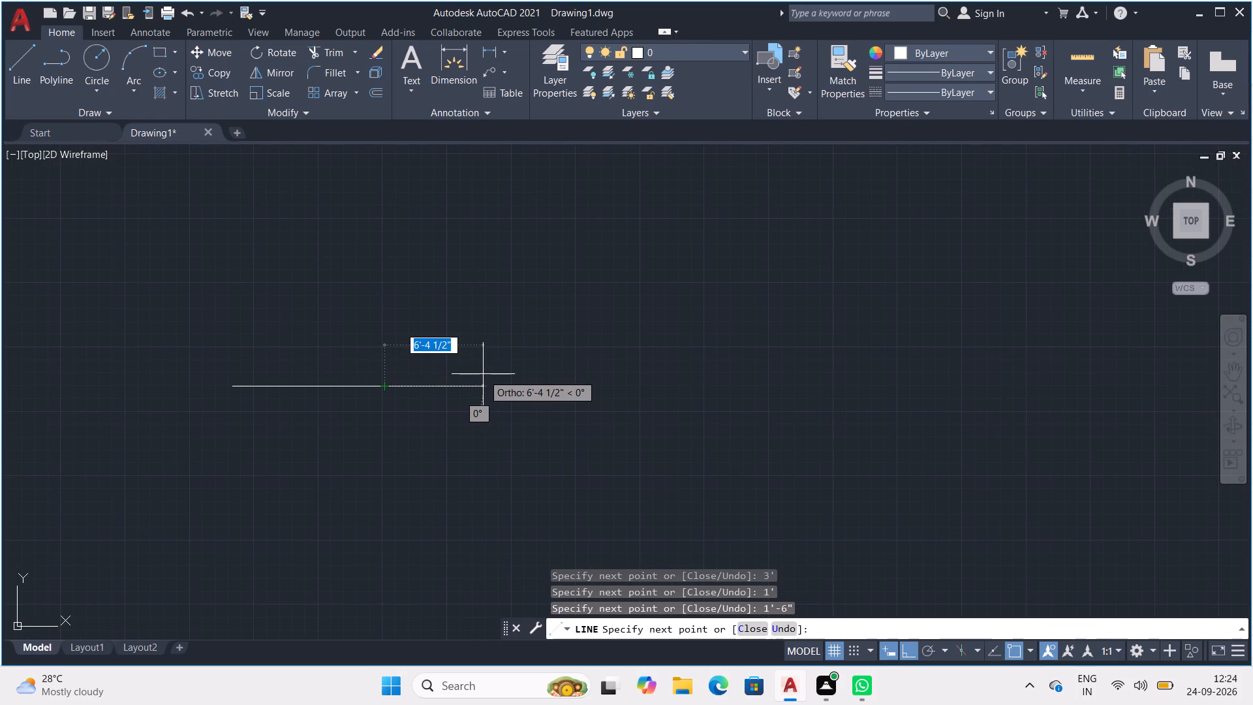
type("2'")
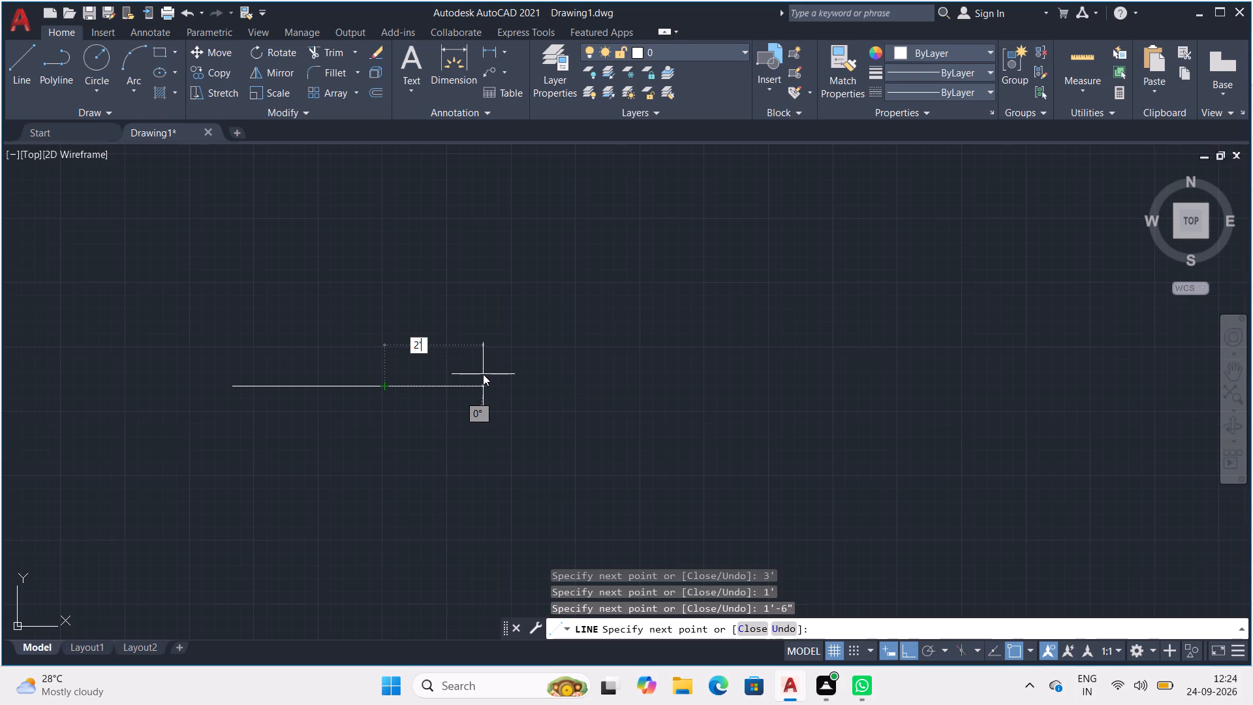
key("Return")
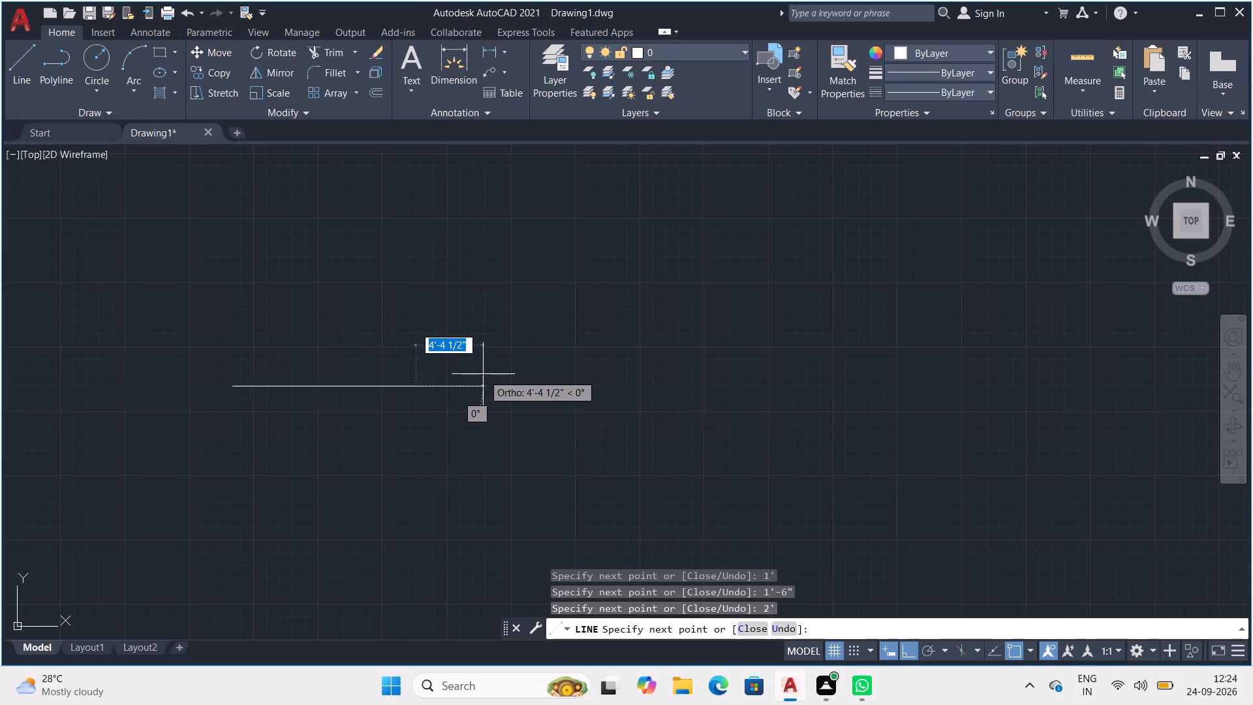
type("2'")
key("minus")
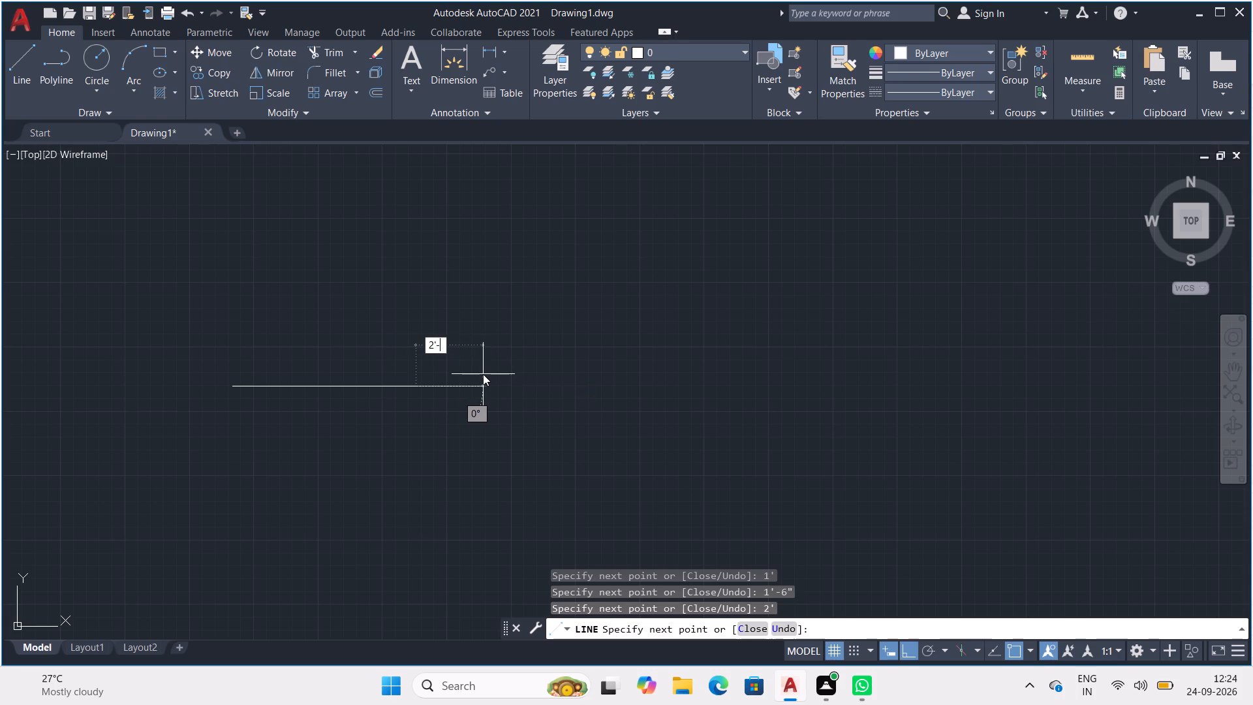
key("9")
key("shift+quotedbl")
key("Return")
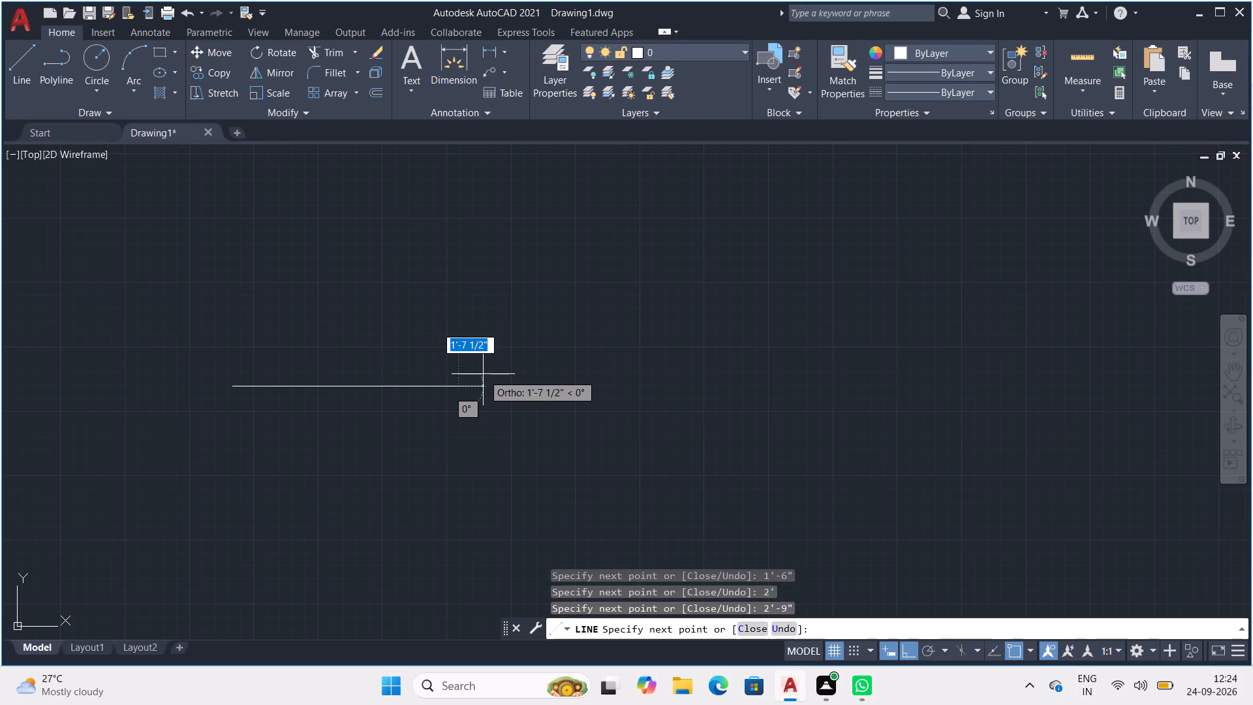
type("3'-6")
key("shift+quotedbl")
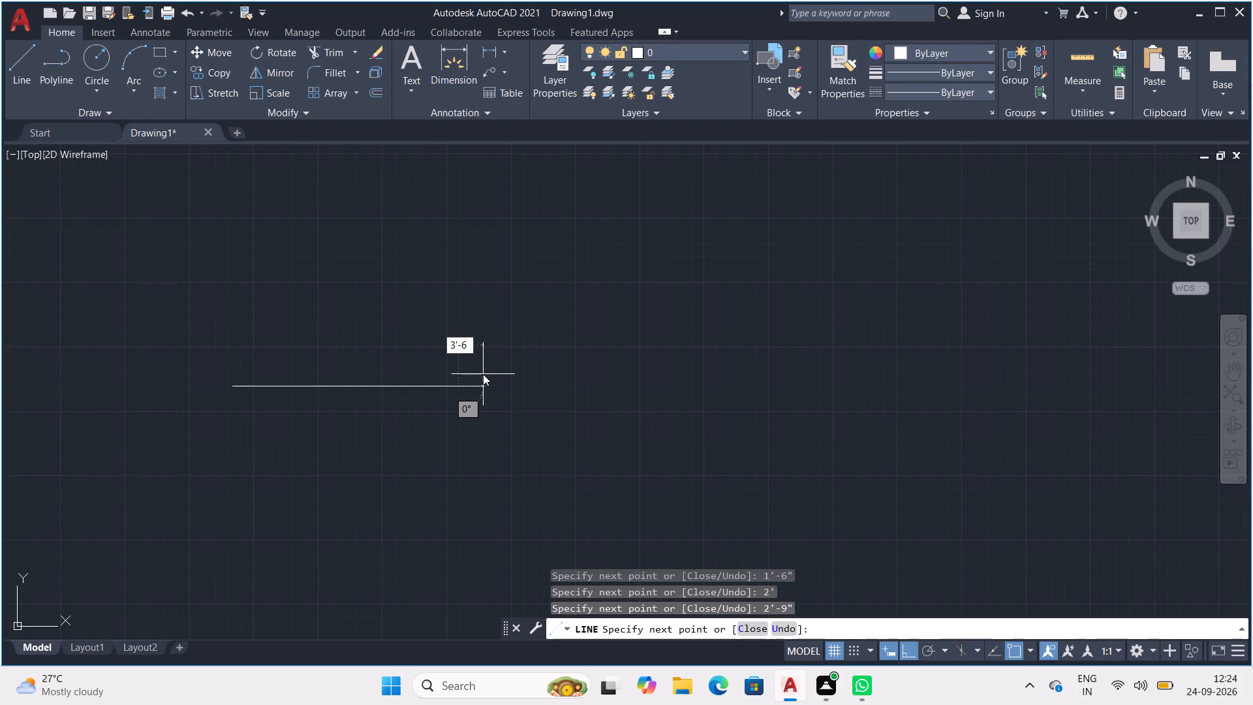
key("Return")
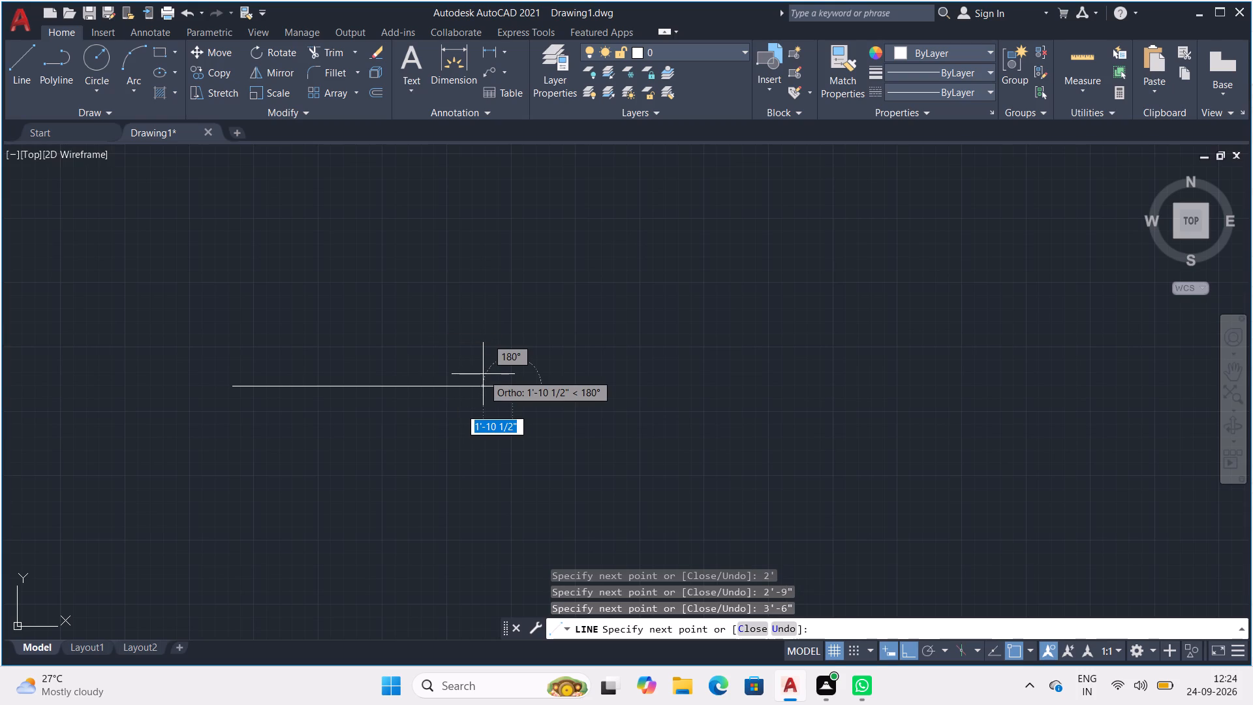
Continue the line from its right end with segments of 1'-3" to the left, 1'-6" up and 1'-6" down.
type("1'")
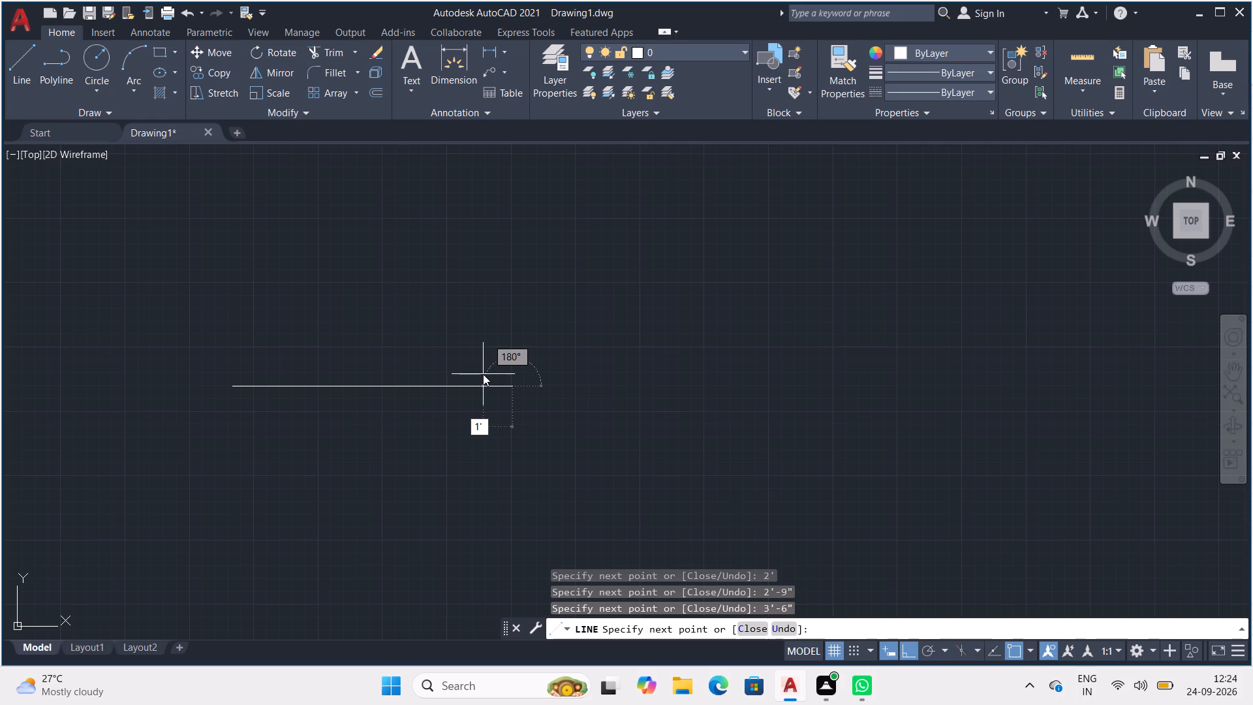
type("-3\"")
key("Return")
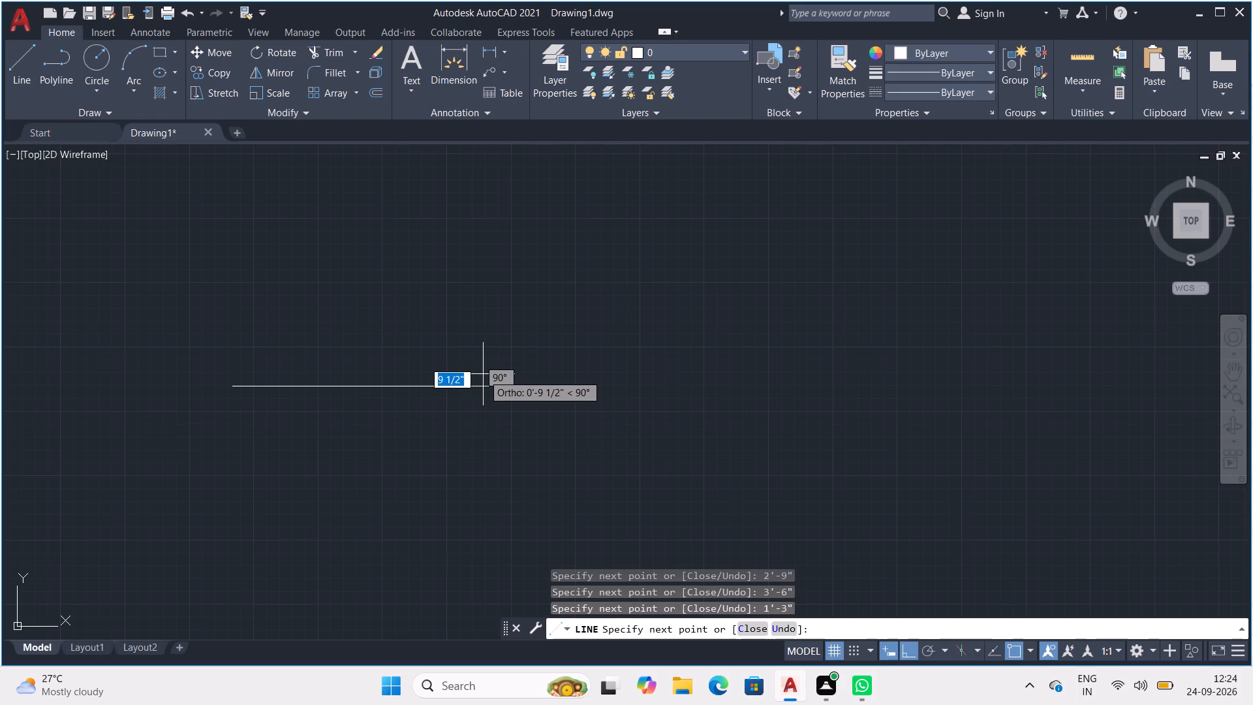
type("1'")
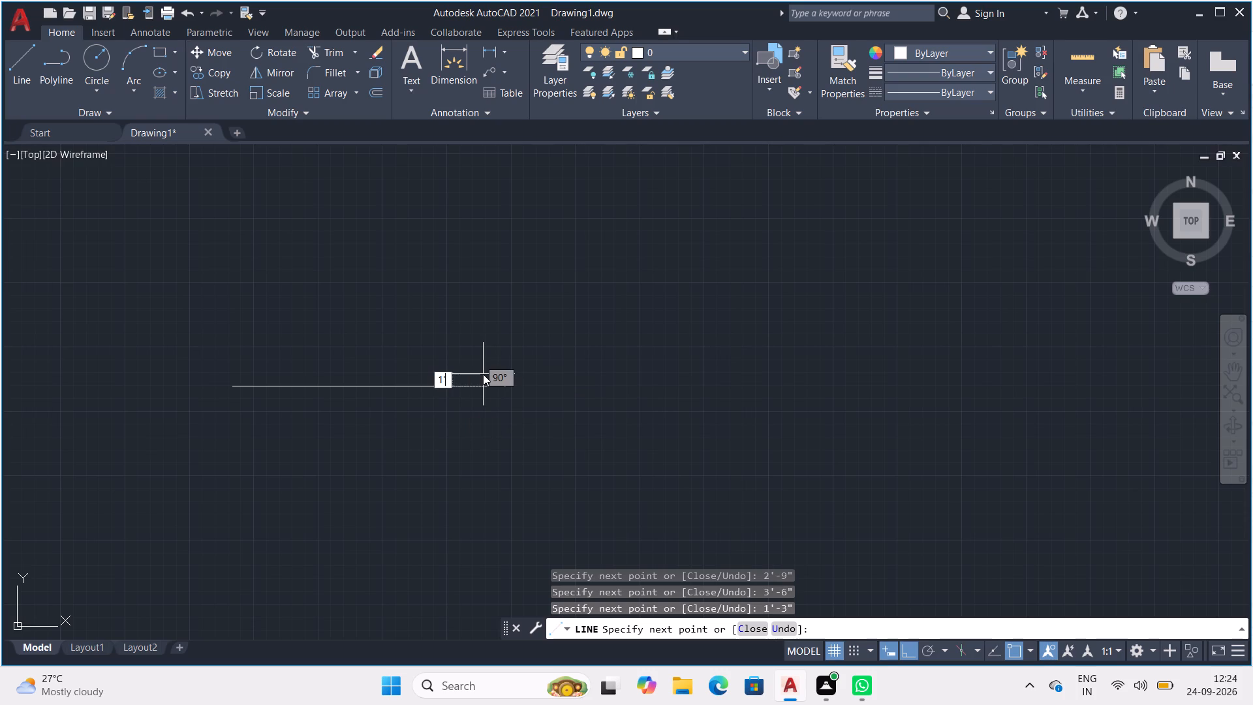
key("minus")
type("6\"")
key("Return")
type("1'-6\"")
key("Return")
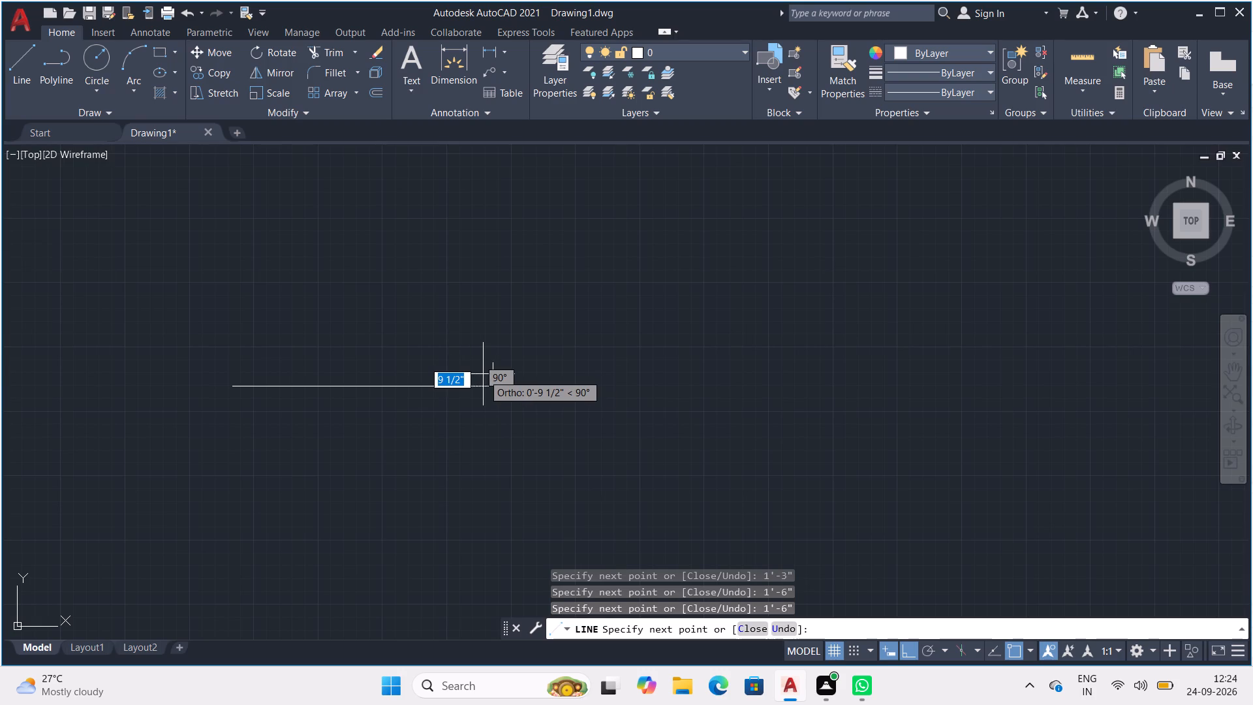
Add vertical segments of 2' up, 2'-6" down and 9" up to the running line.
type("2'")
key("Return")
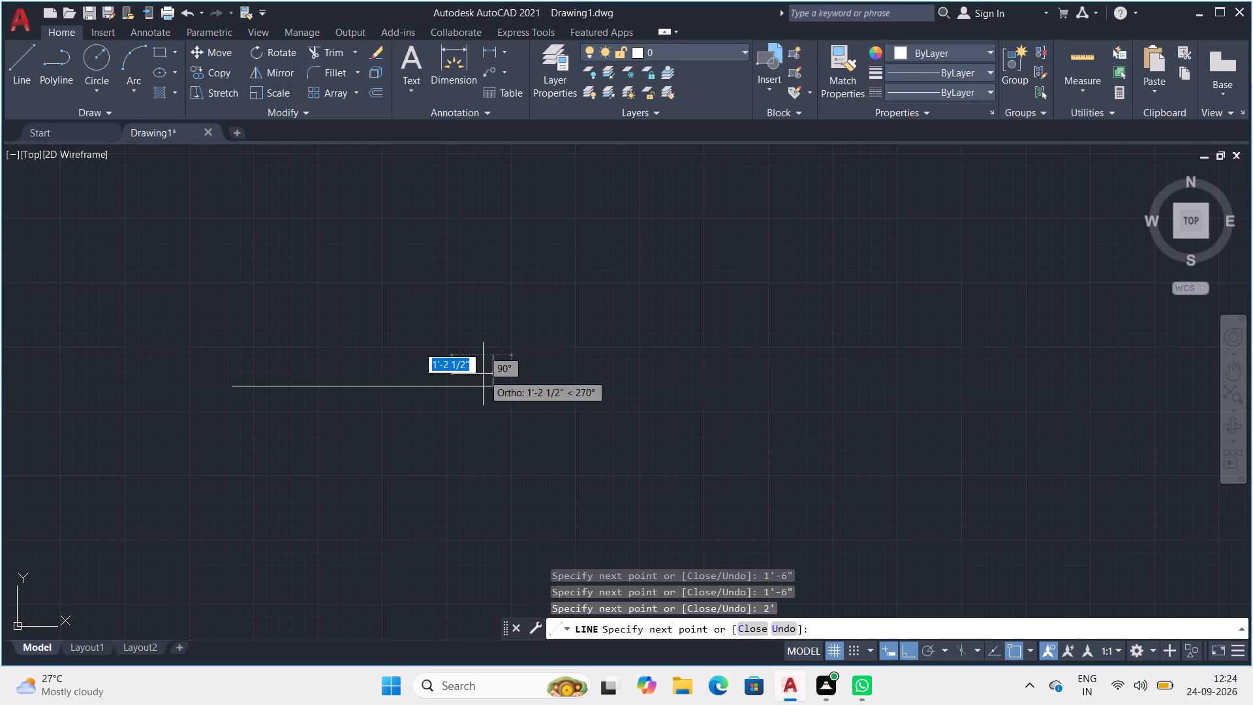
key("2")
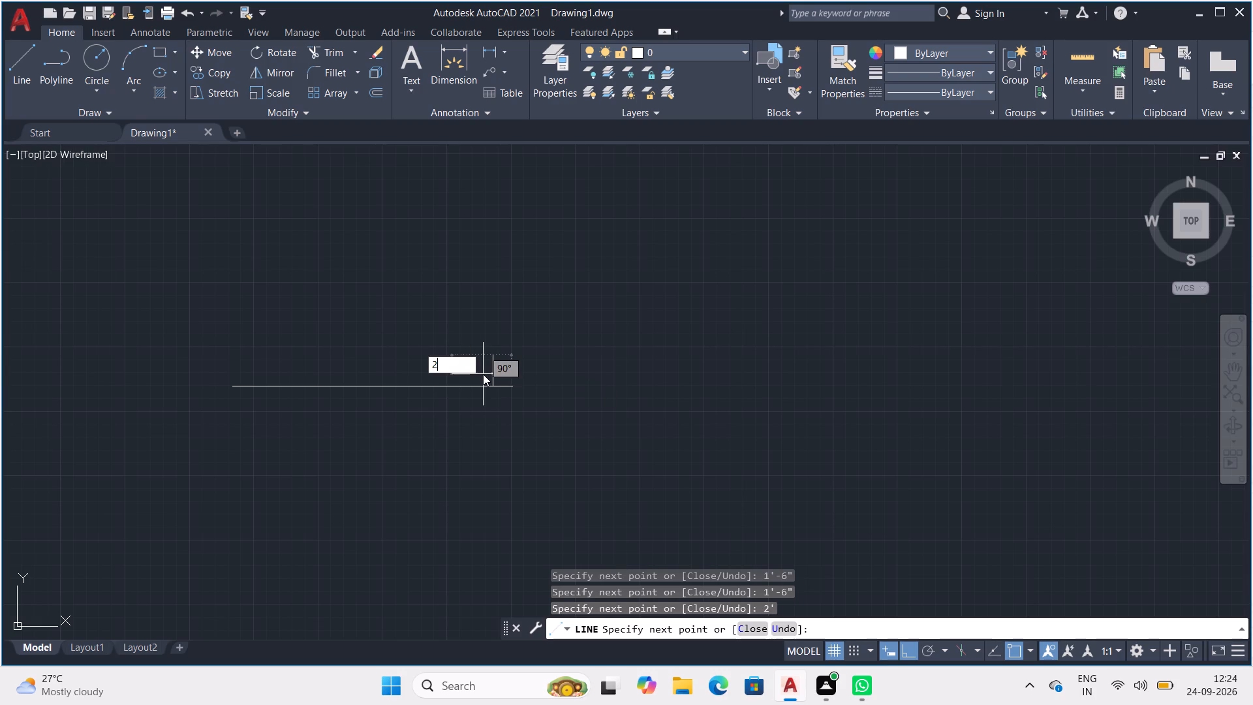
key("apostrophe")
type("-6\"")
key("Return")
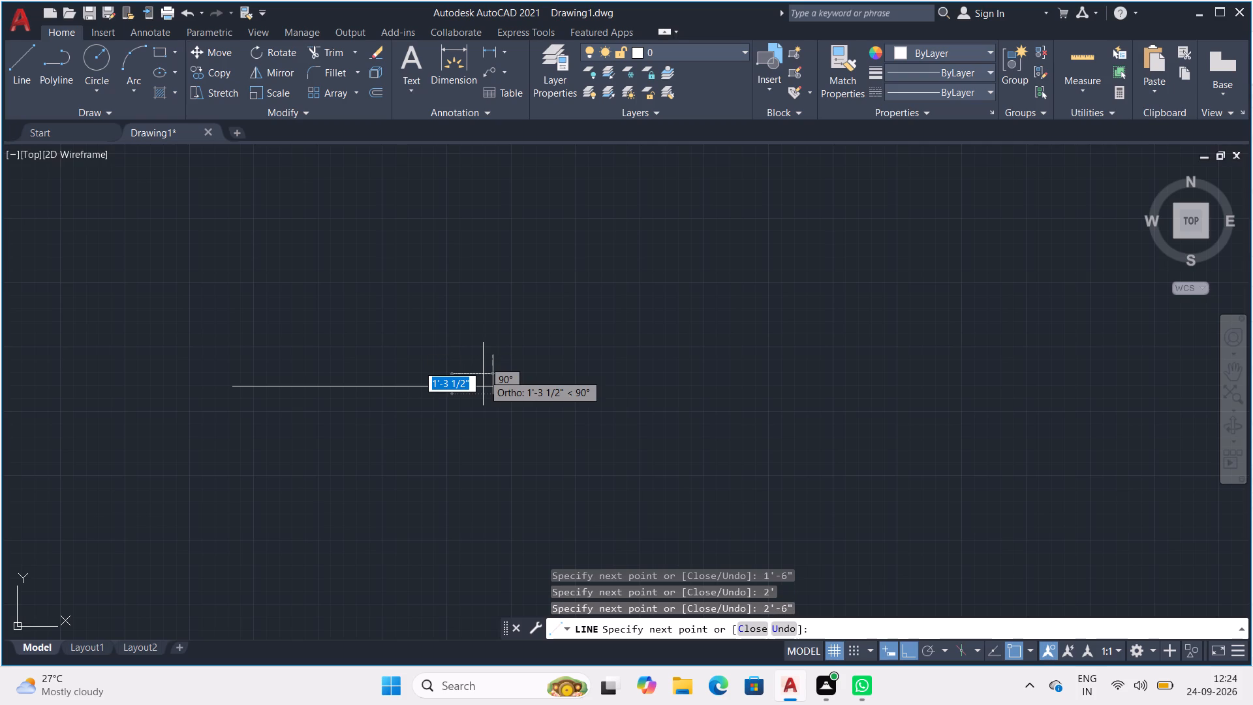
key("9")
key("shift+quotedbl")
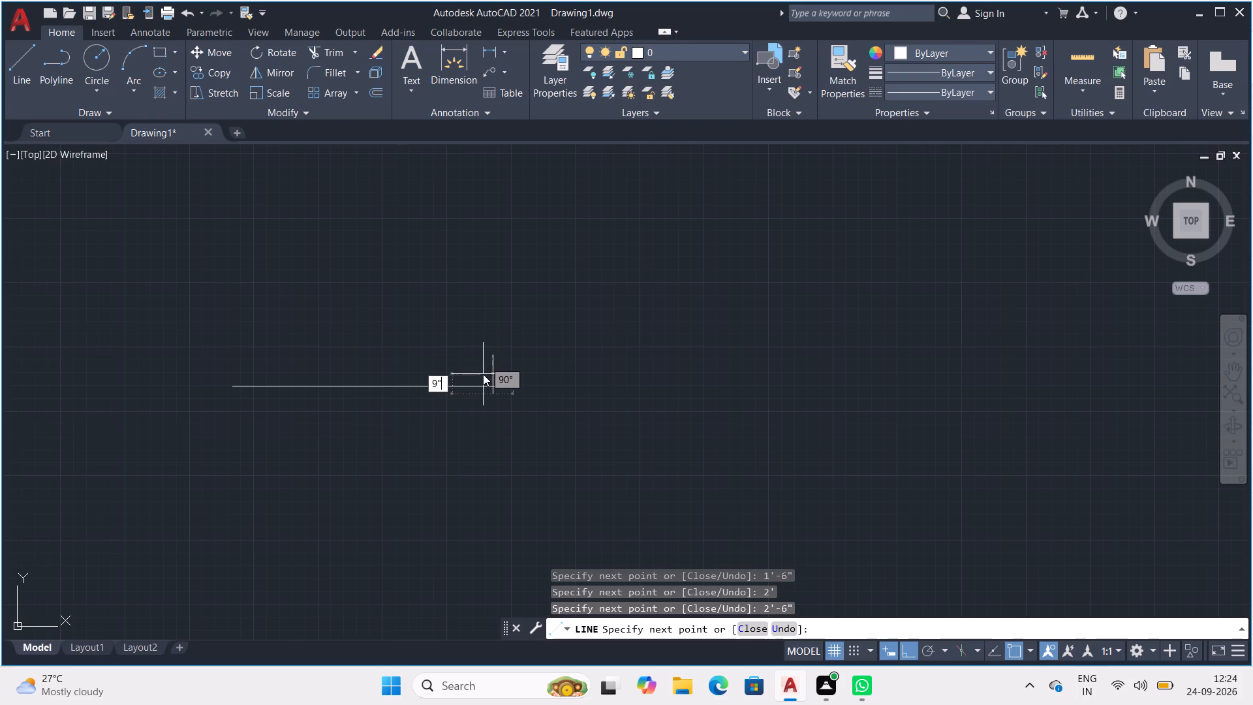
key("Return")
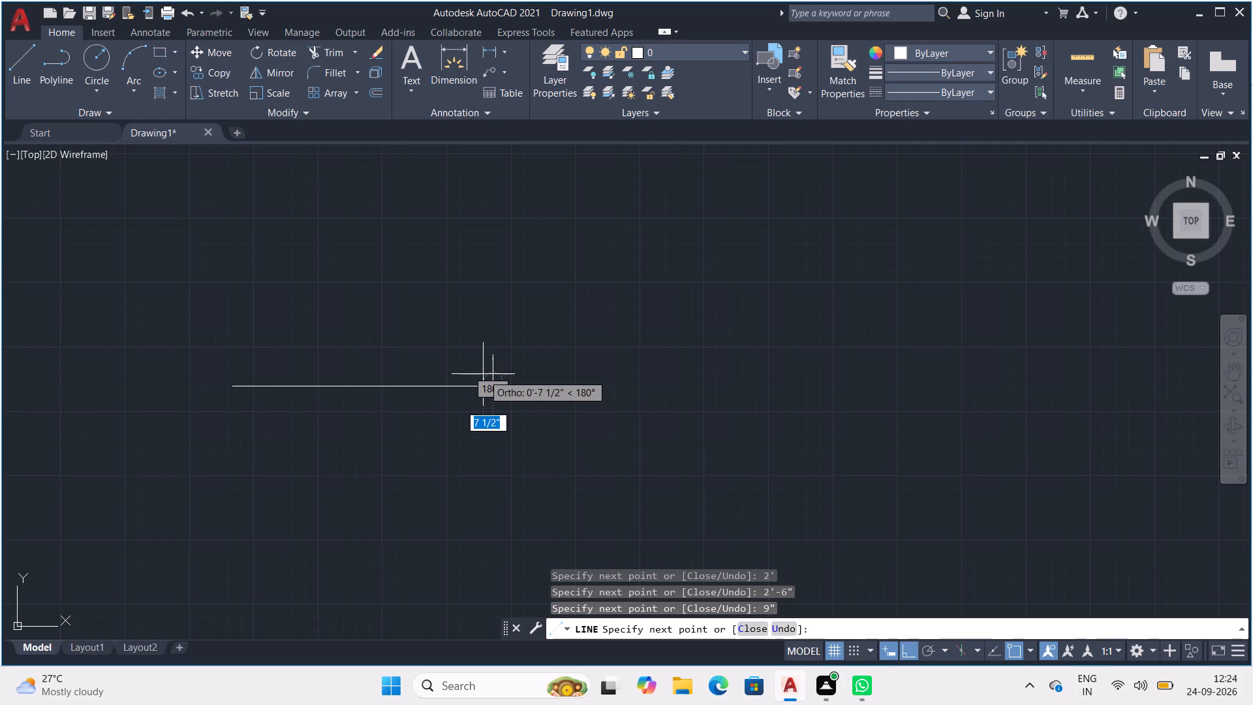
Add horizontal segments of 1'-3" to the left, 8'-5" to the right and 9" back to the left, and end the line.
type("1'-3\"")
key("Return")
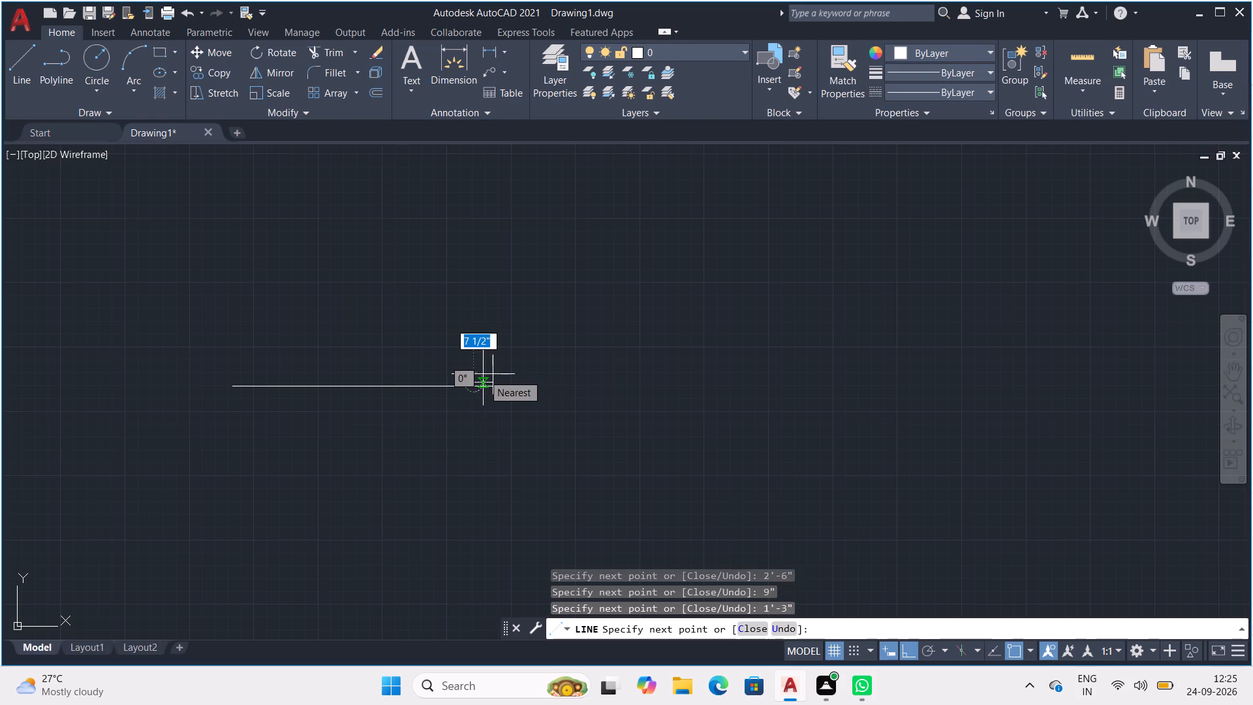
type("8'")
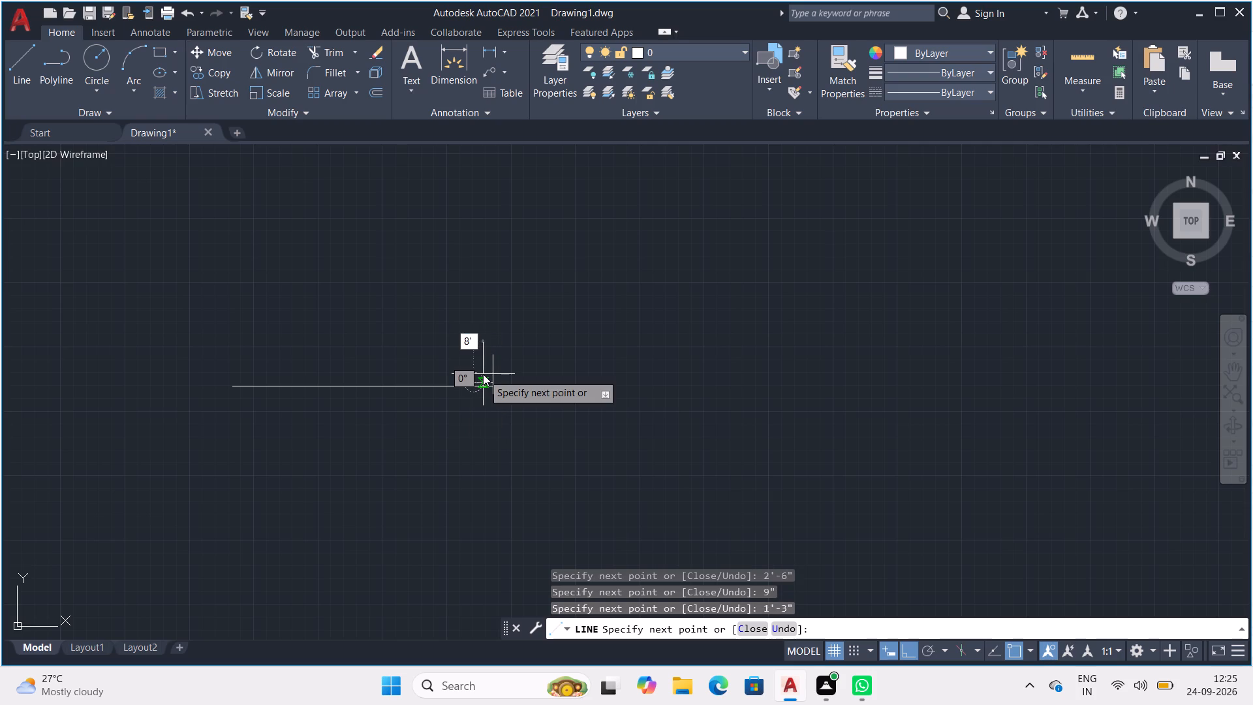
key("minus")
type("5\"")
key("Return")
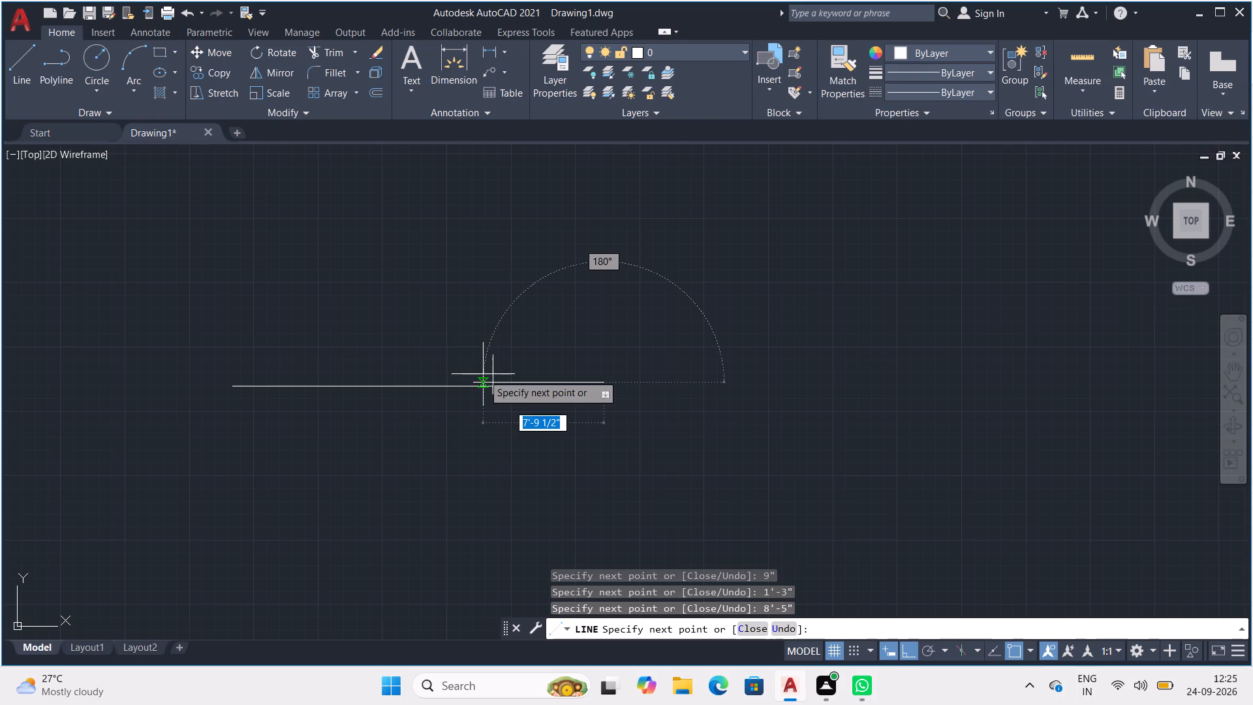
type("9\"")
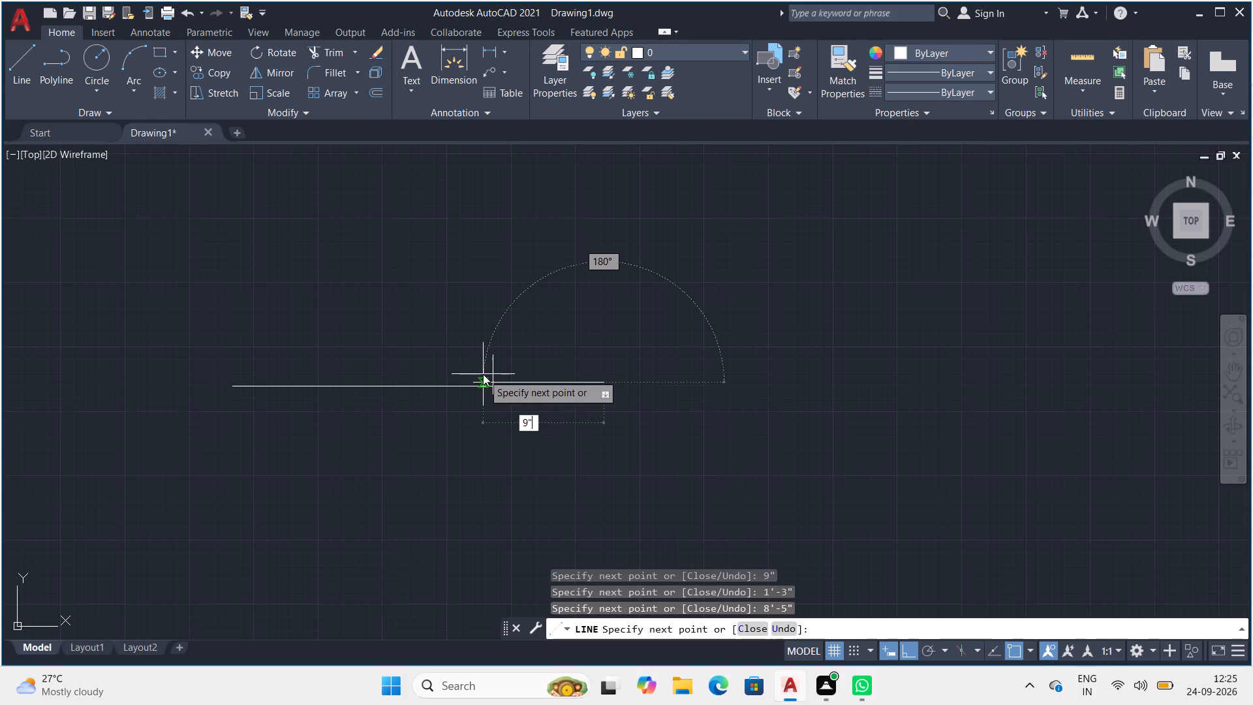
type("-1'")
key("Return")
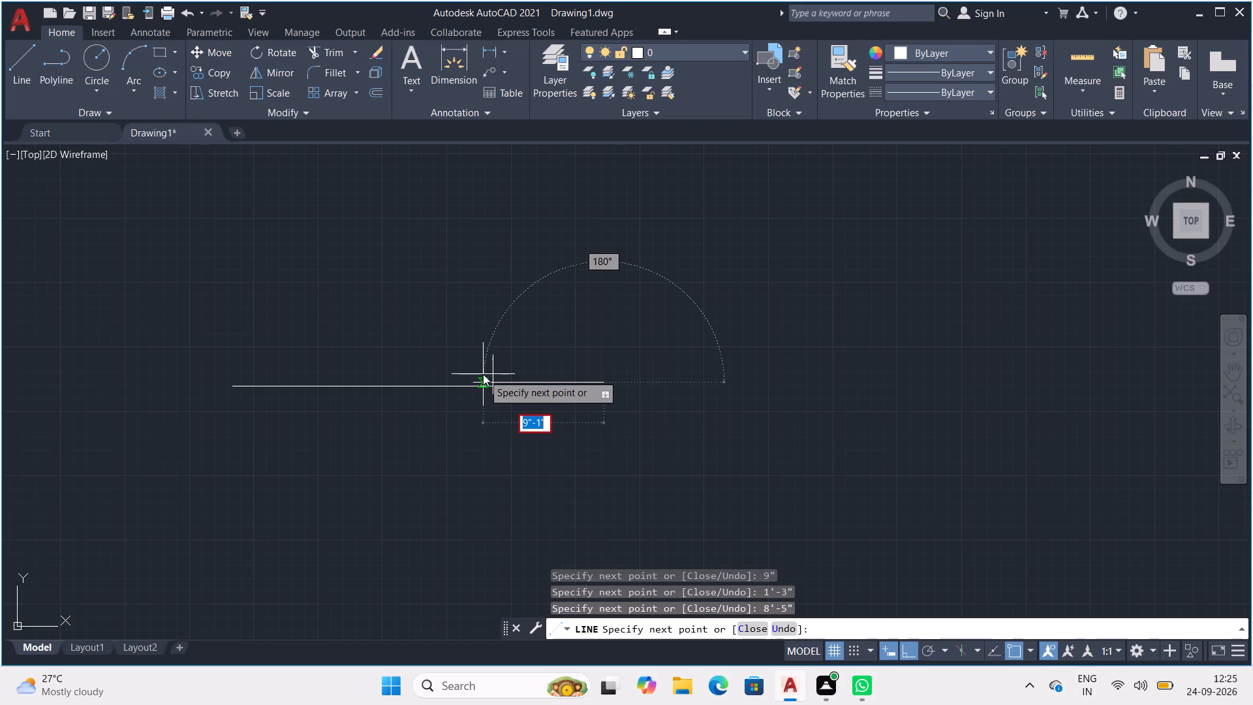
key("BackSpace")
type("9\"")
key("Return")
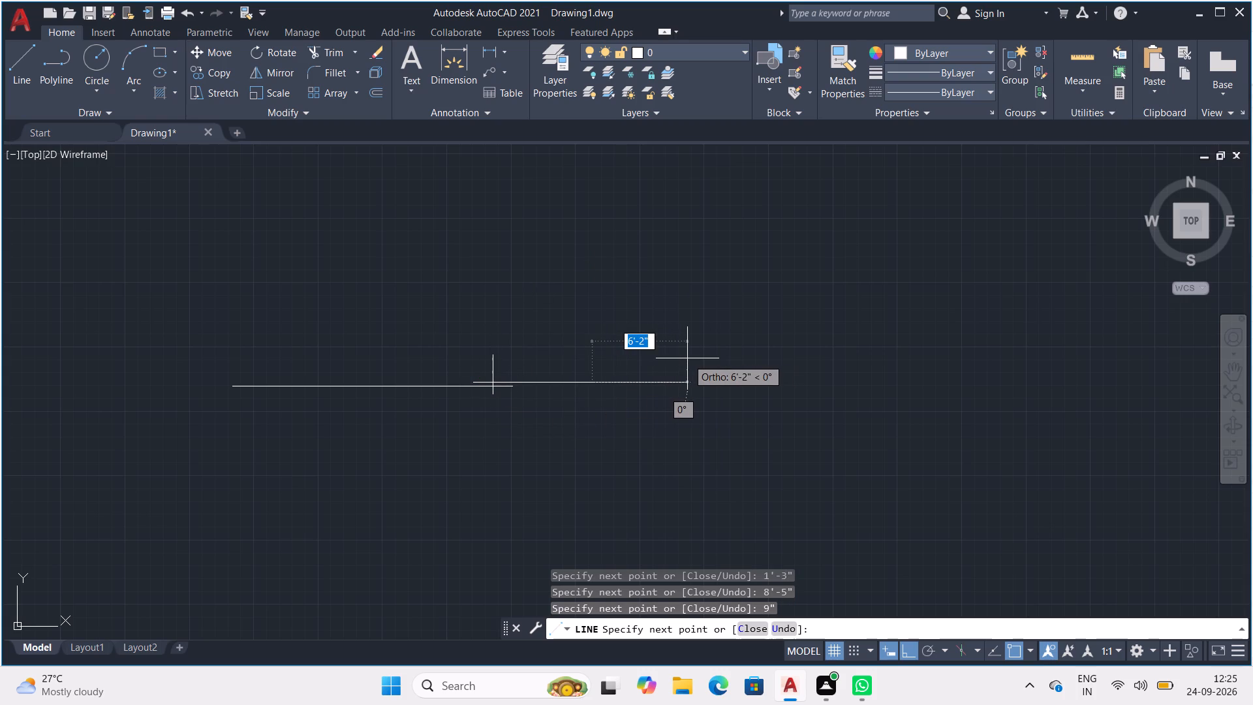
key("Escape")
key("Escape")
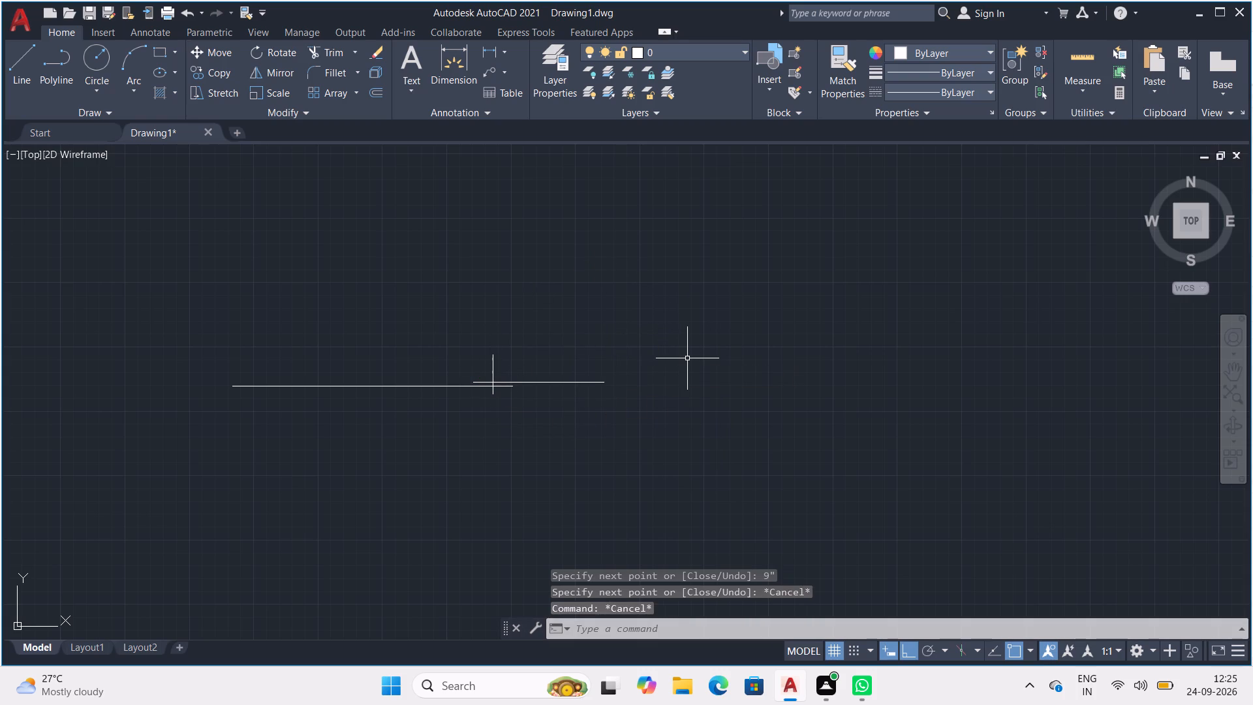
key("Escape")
Delete all the horizontal and vertical line segments to empty the drawing.
left_click(522, 381)
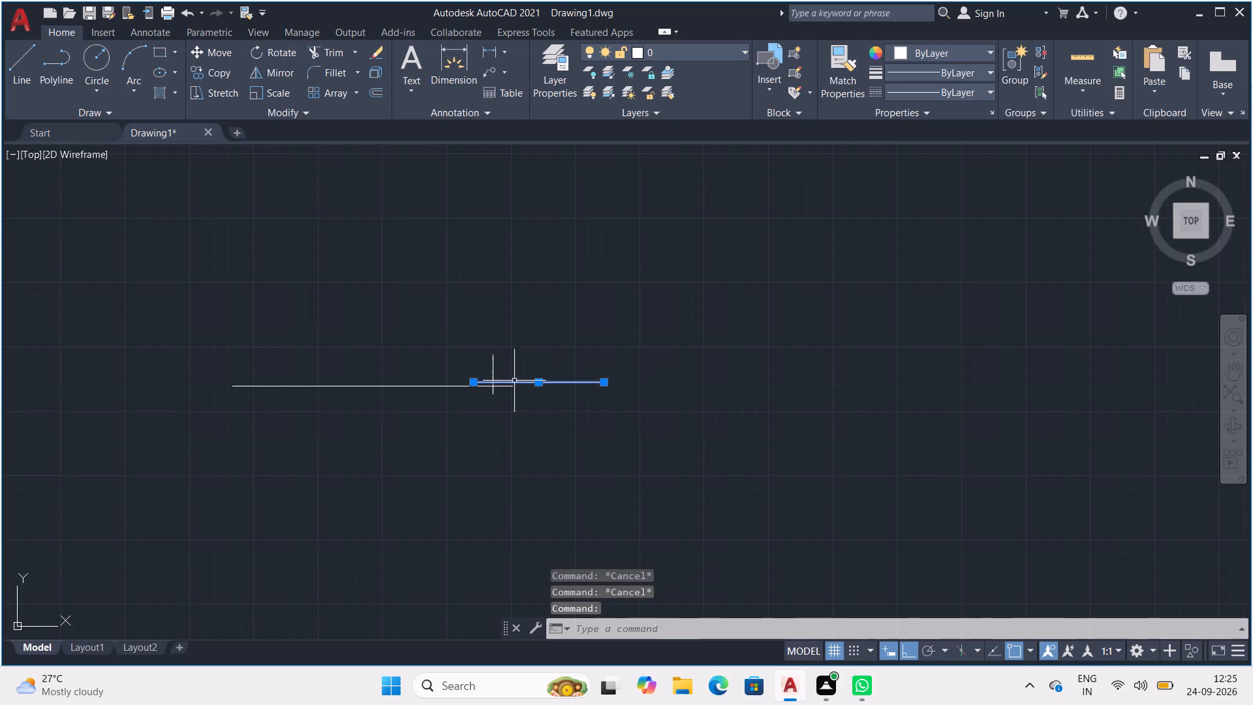
left_click(491, 373)
left_click_drag(489, 373, 484, 373)
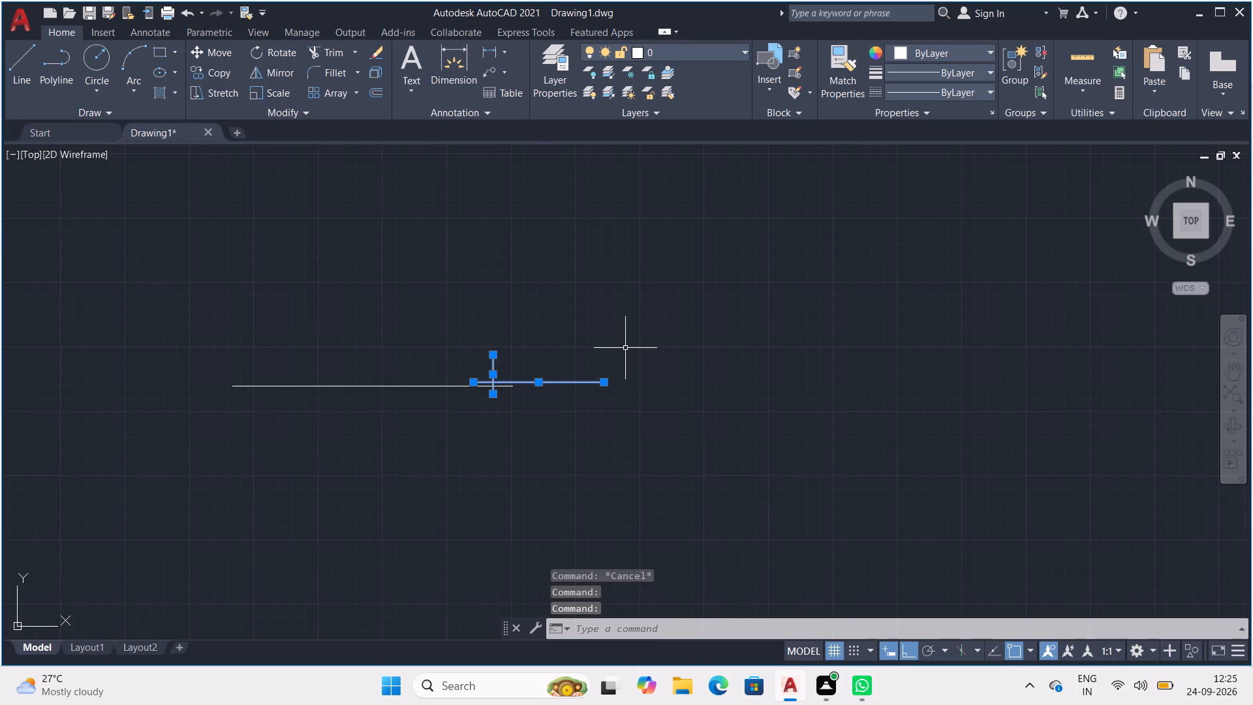
left_click_drag(617, 345, 407, 455)
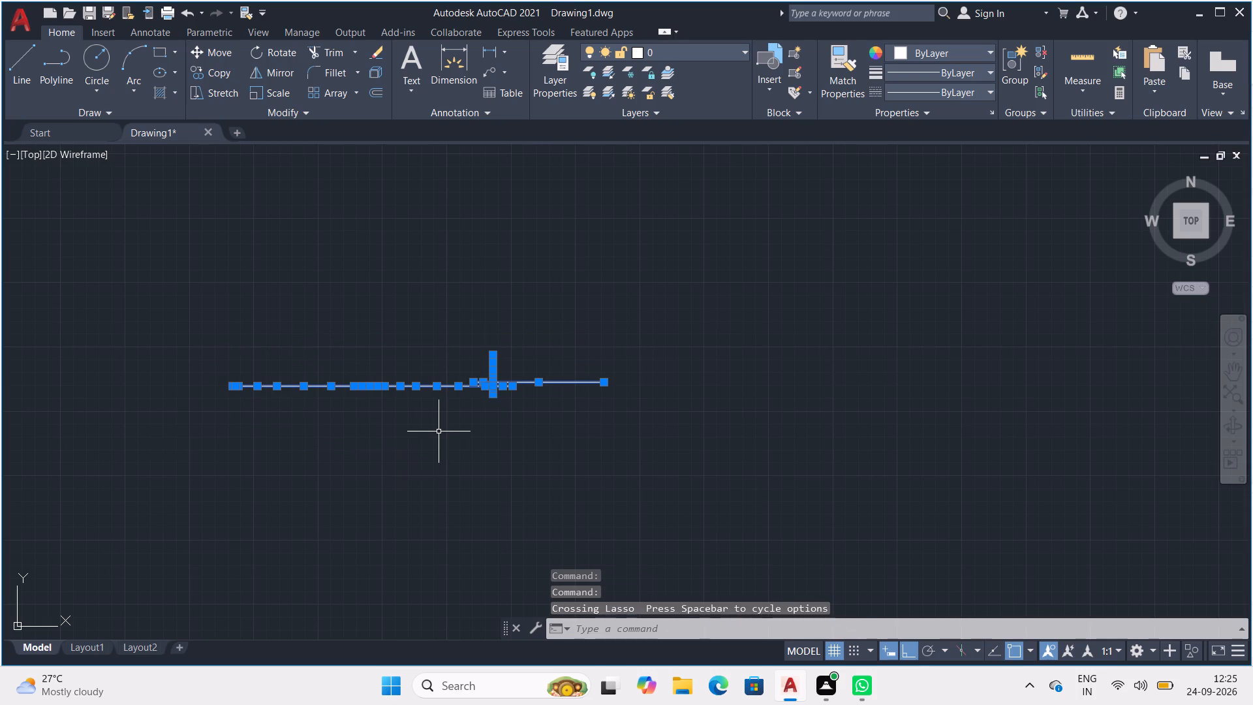
key("Delete")
left_click_drag(692, 311, 674, 403)
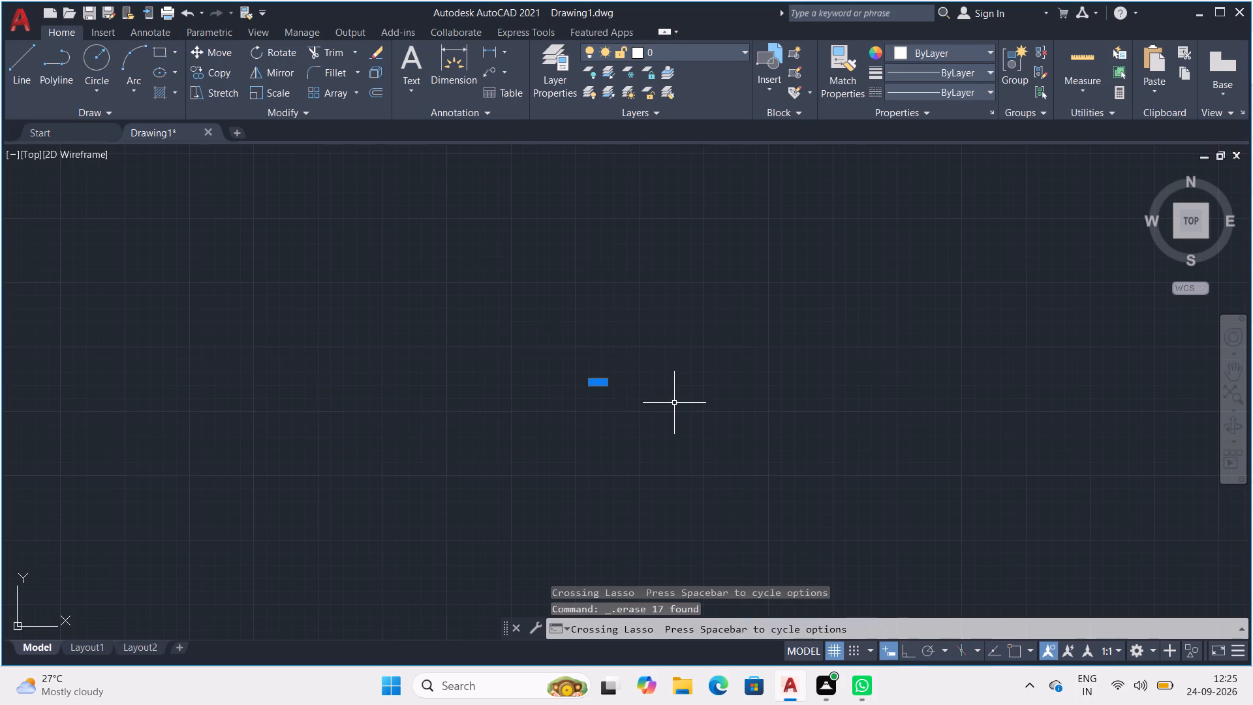
key("Delete")
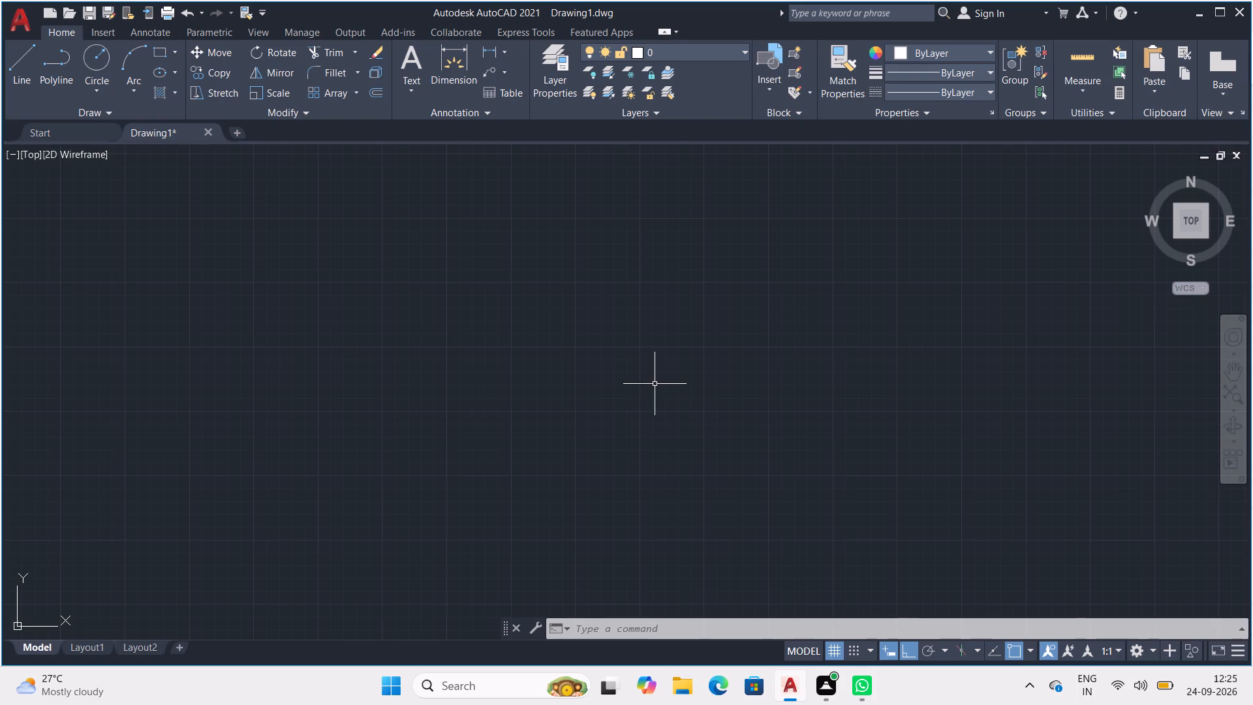
Draw a horizontal construction line (XLINE) across the lower part of the empty drawing.
middle_click_drag(480, 341, 722, 429)
type("XL")
key("Return")
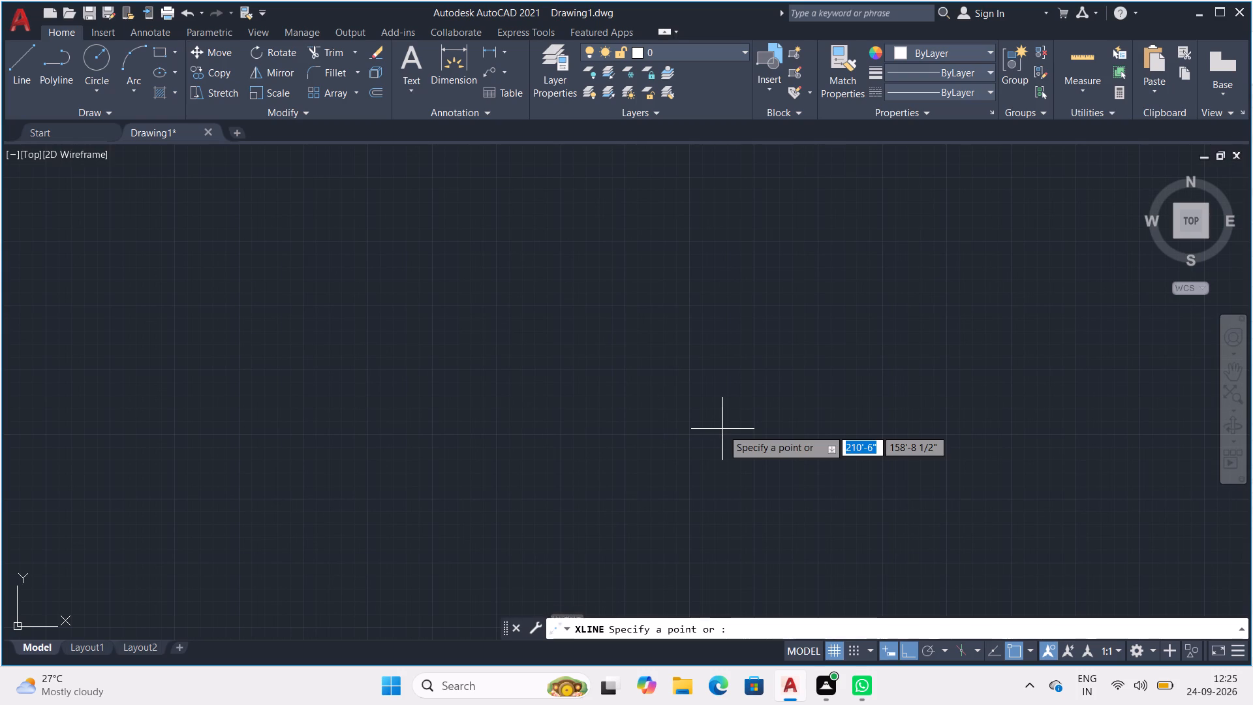
left_click(348, 499)
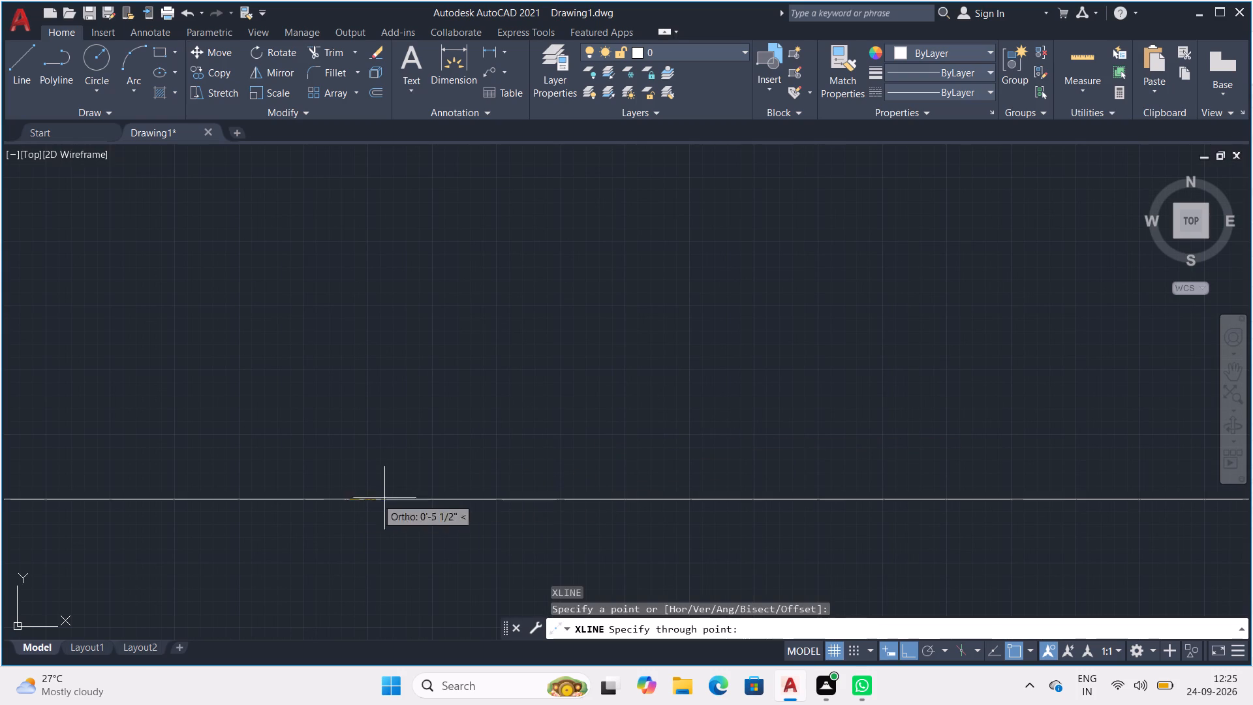
left_click(608, 498)
key("Escape")
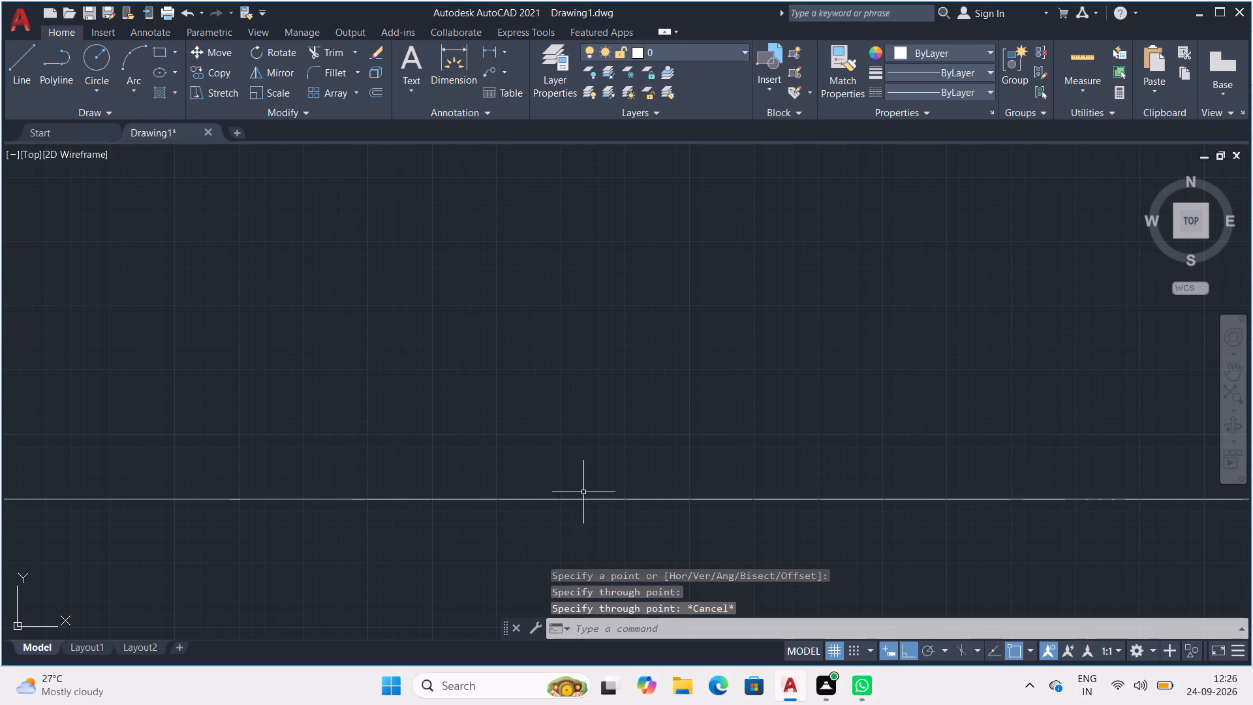
From a point on the construction line, draw line segments 2' up, 2'-6" to the right and back down to the construction line.
middle_click_drag(178, 450, 331, 430)
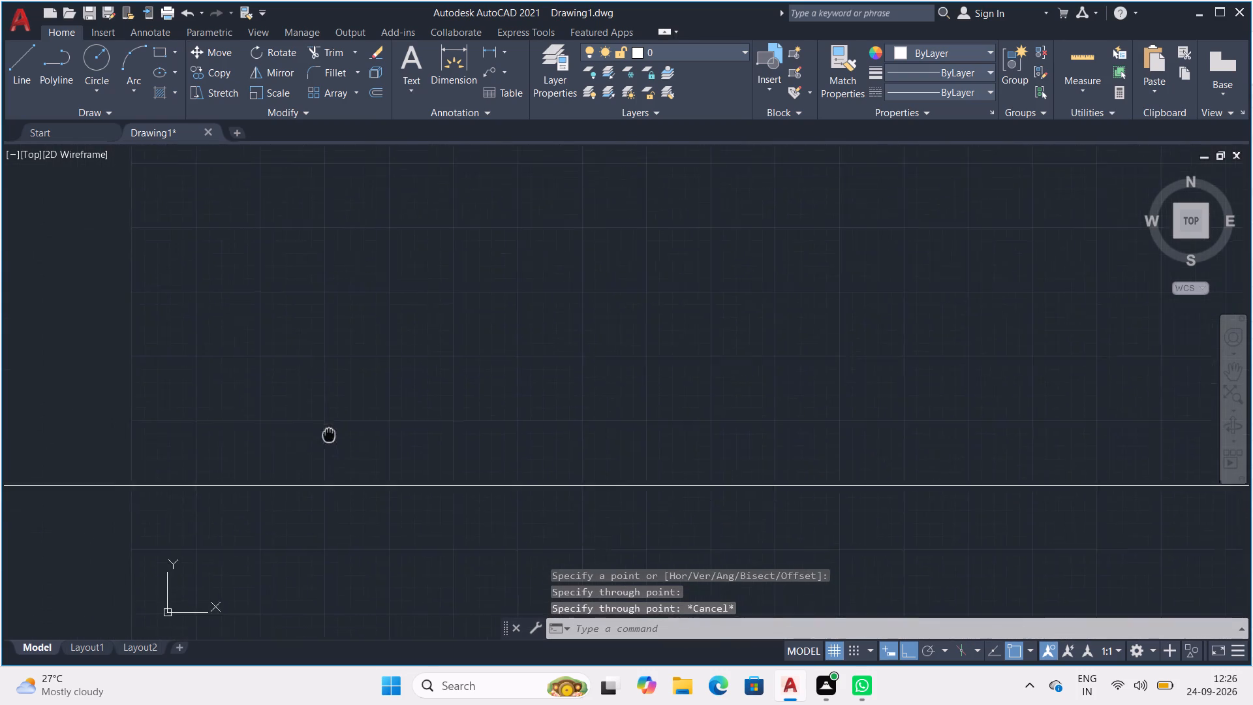
middle_click_drag(331, 430, 240, 376)
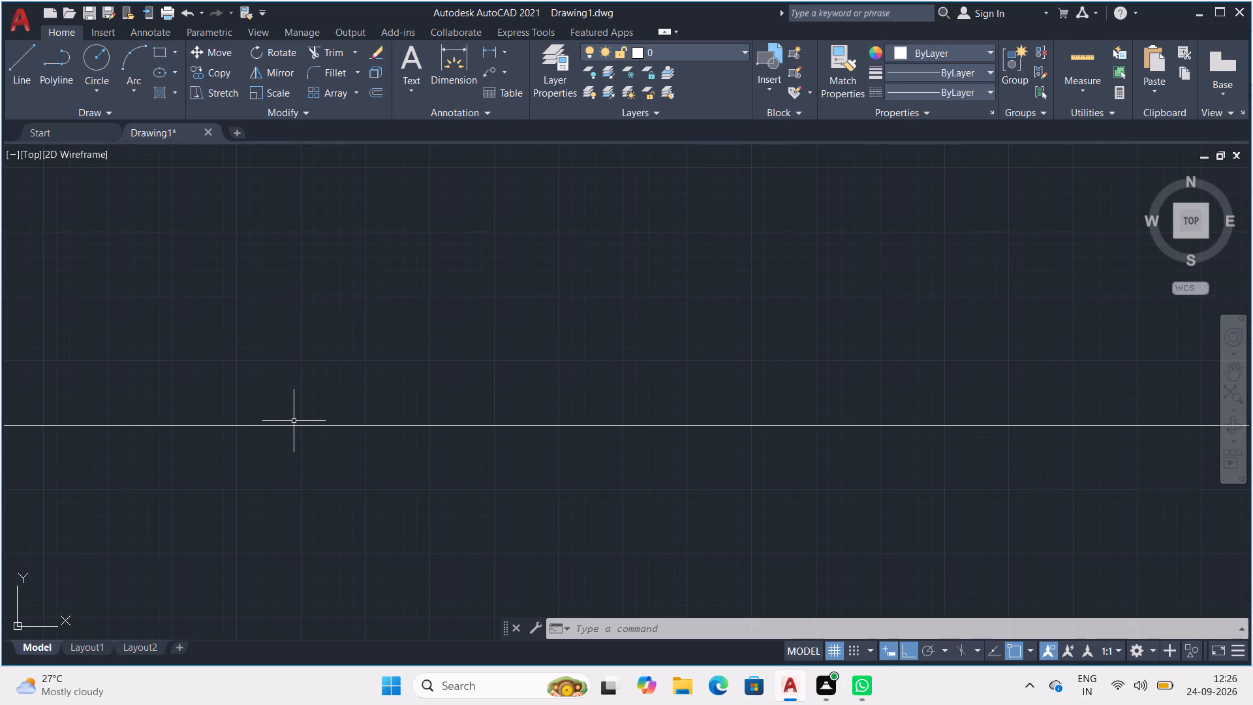
key("l")
key("Return")
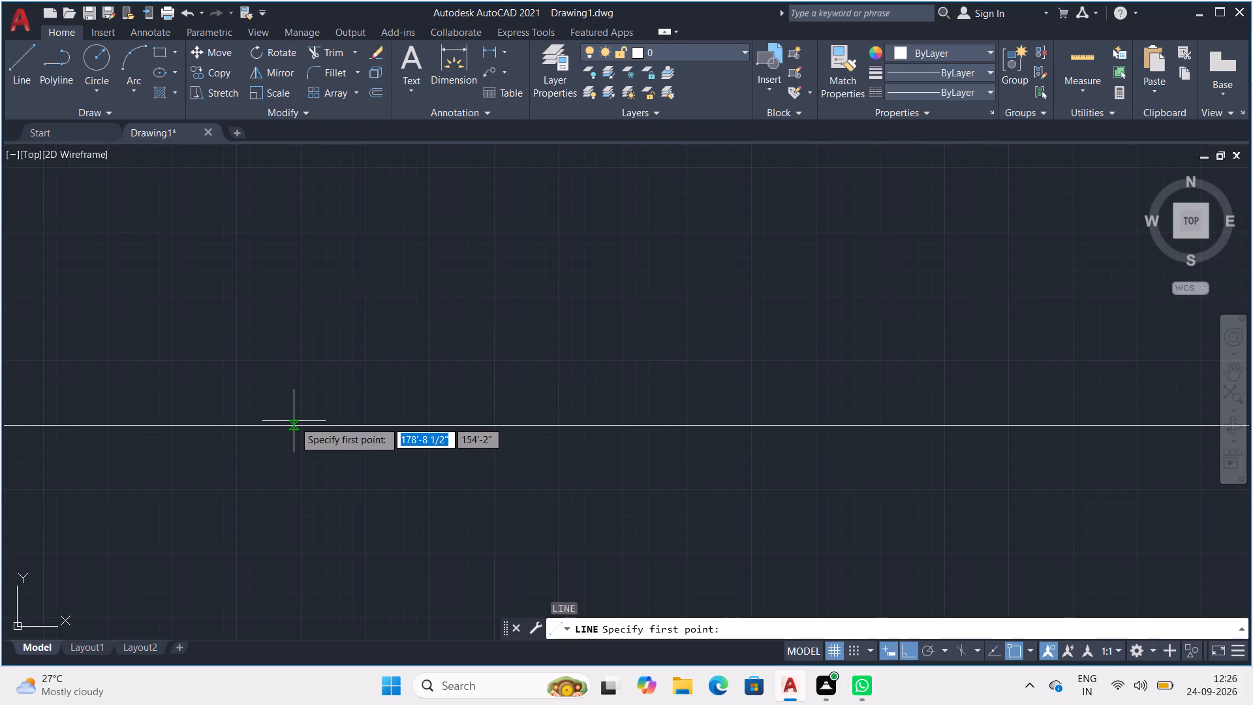
left_click(304, 425)
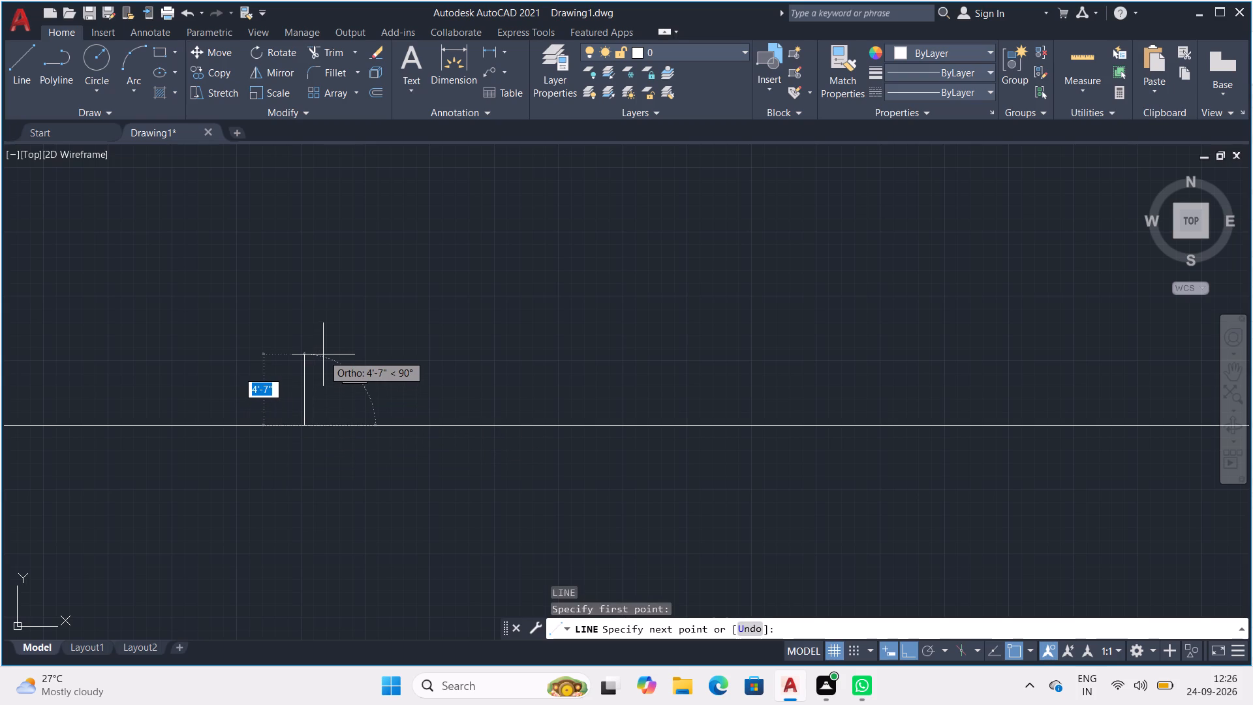
key("2")
key("apostrophe")
key("Return")
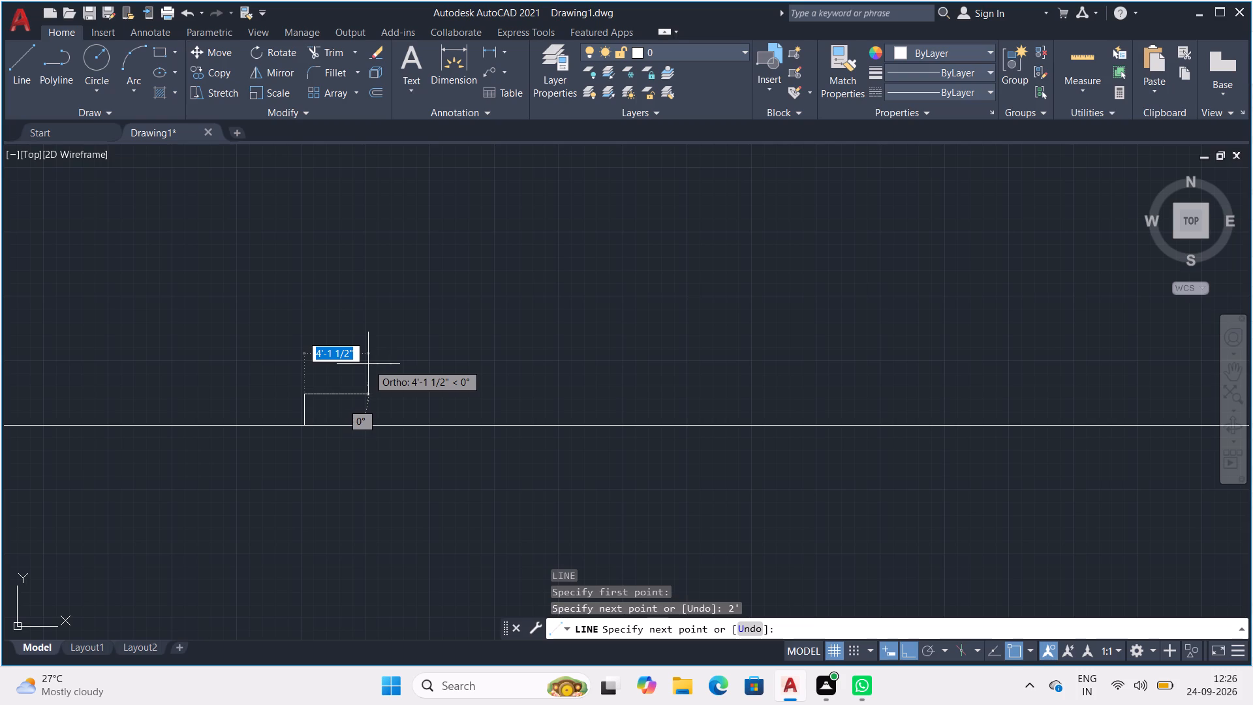
type("2'-6\"")
key("Return")
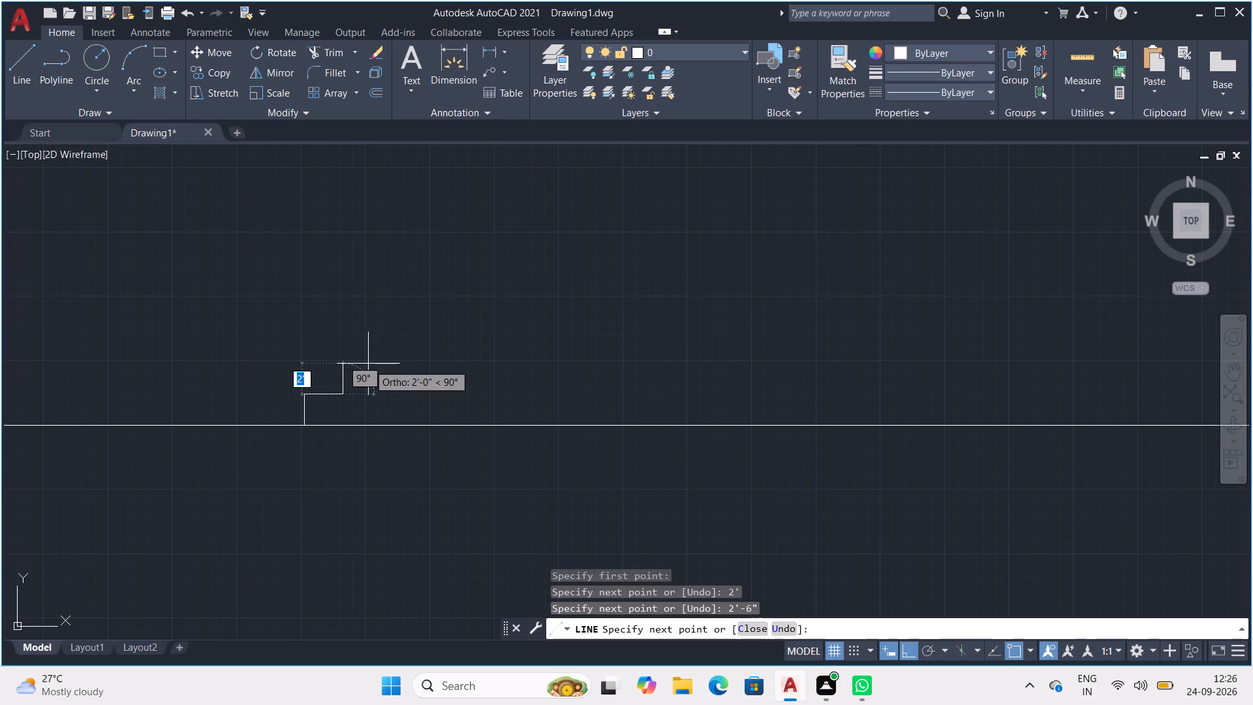
left_click(347, 426)
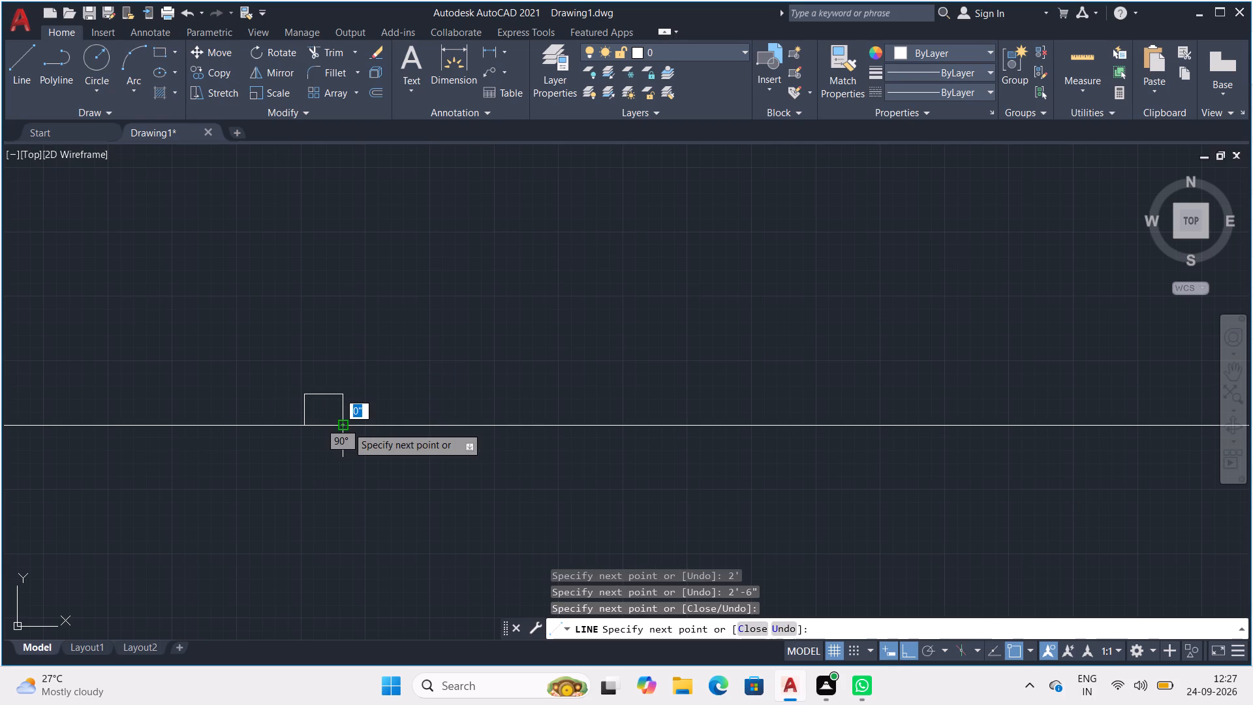
key("space")
From the 2' box's upper-left corner, draw line segments 5'-1 1/2" up, 2'-6" to the right and down to the box's upper-right corner.
type("L")
key("Return")
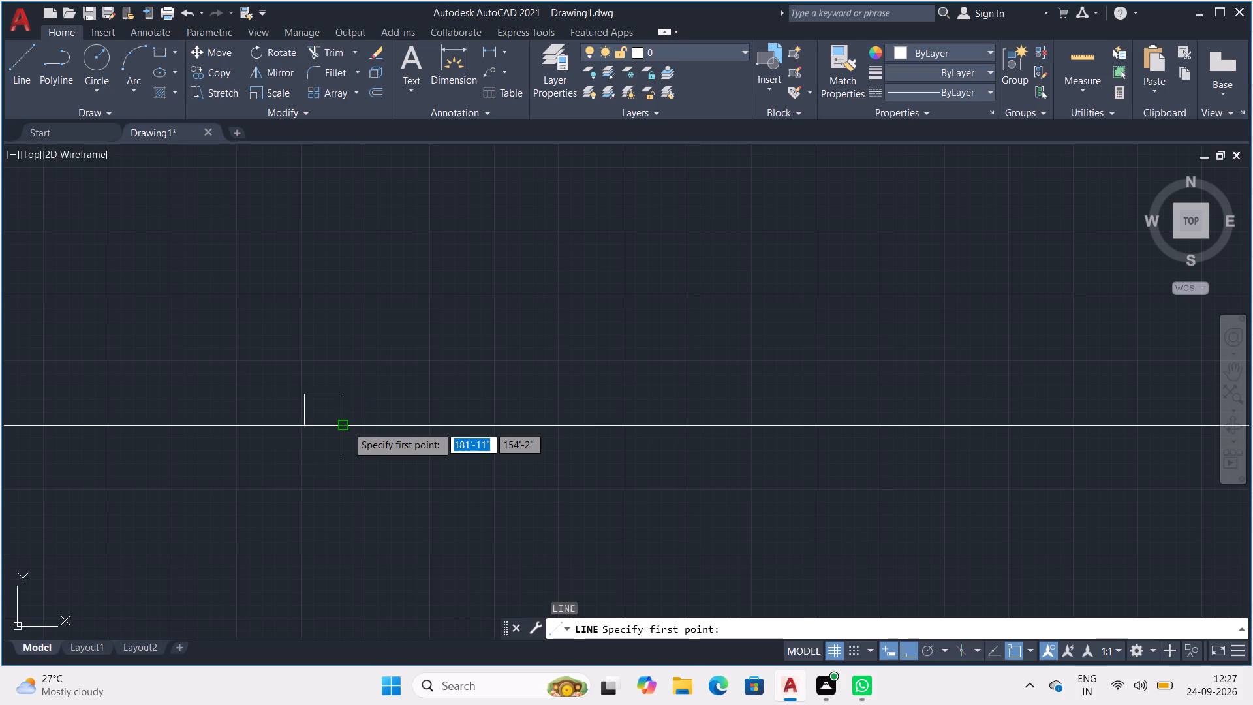
left_click(305, 396)
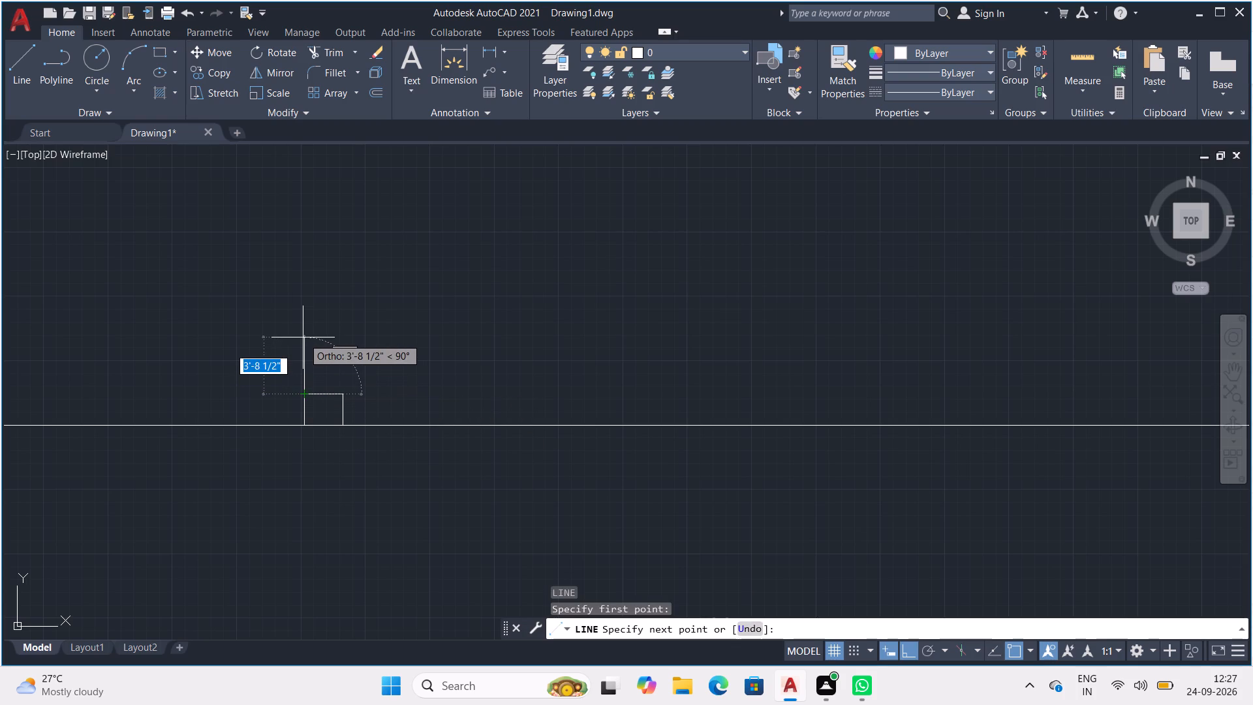
key("5")
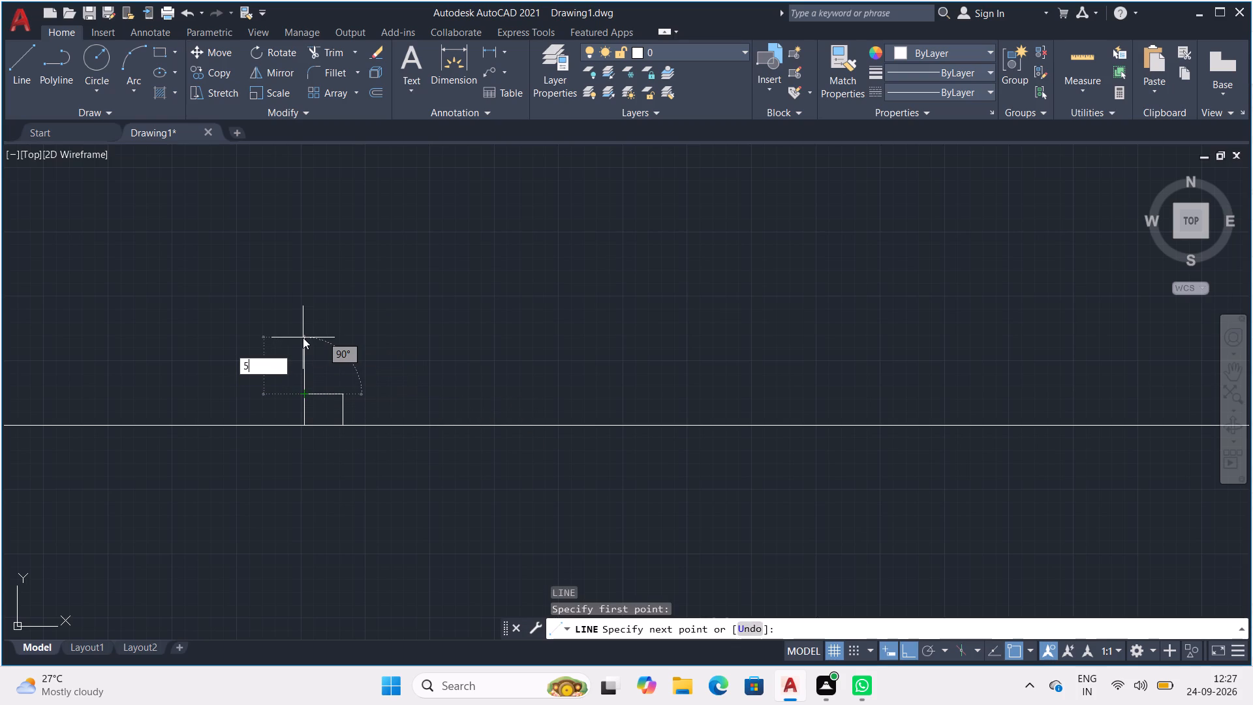
key("apostrophe")
key("minus")
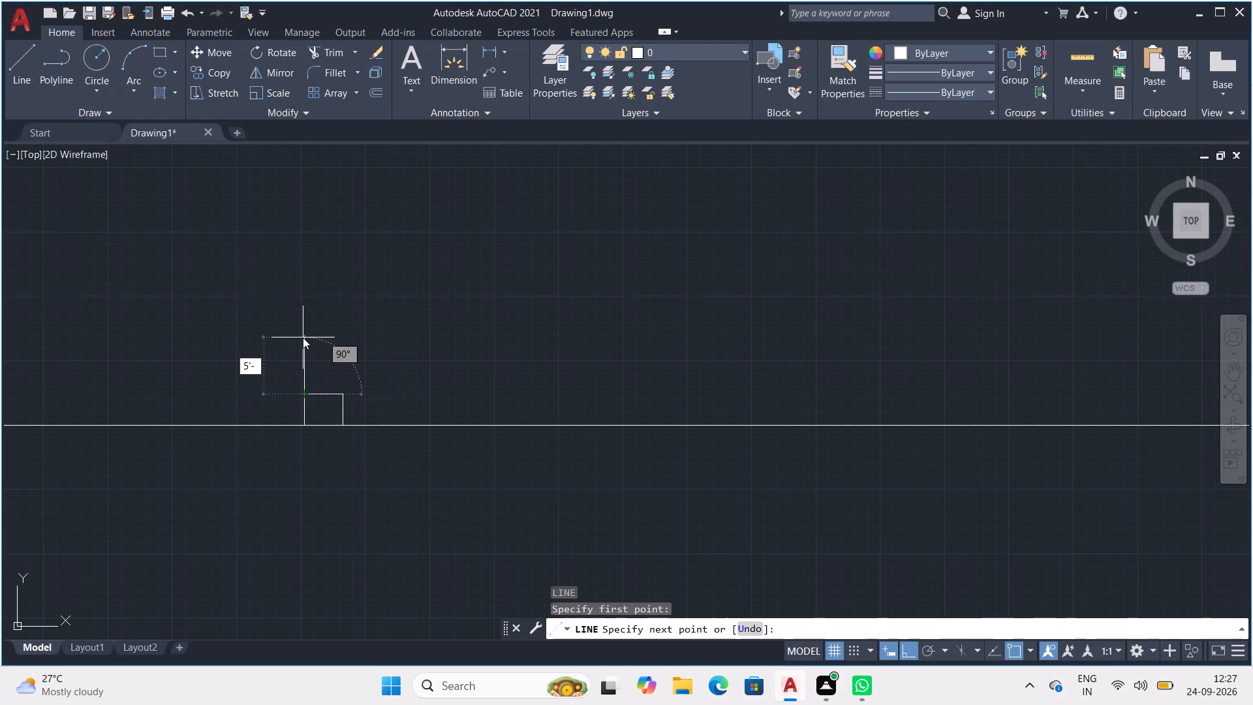
key("1")
type("-1/2\"")
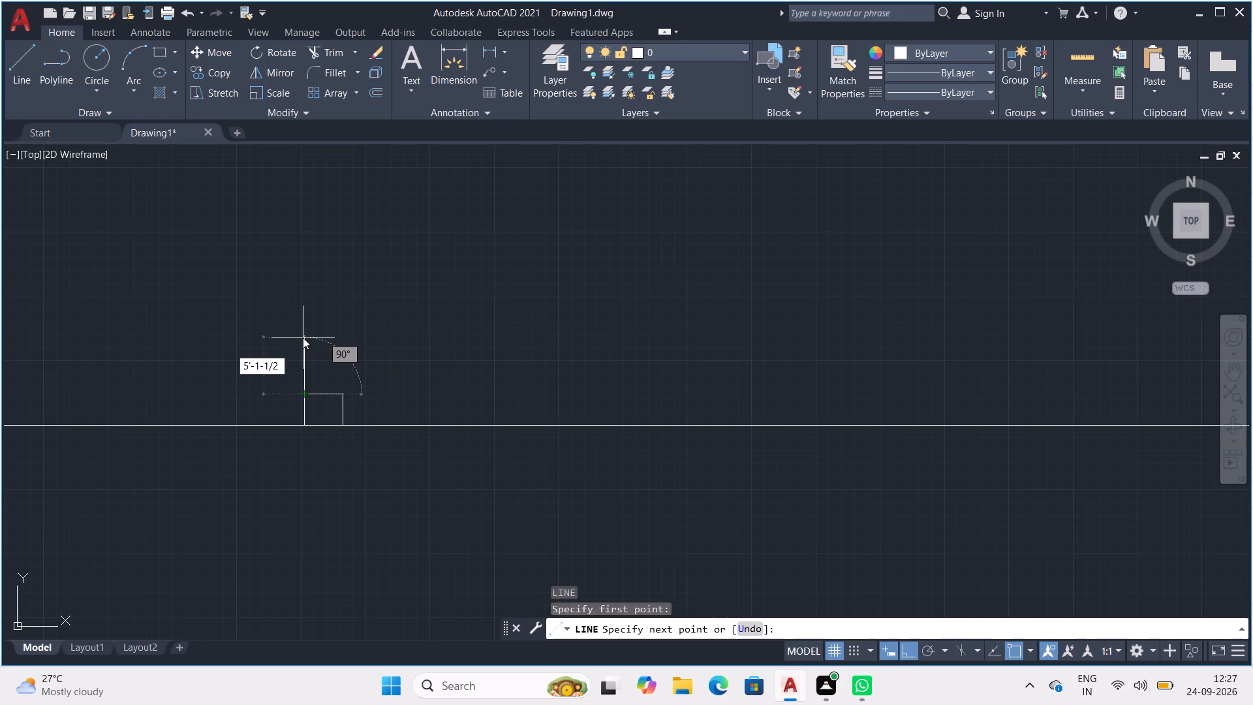
key("Return")
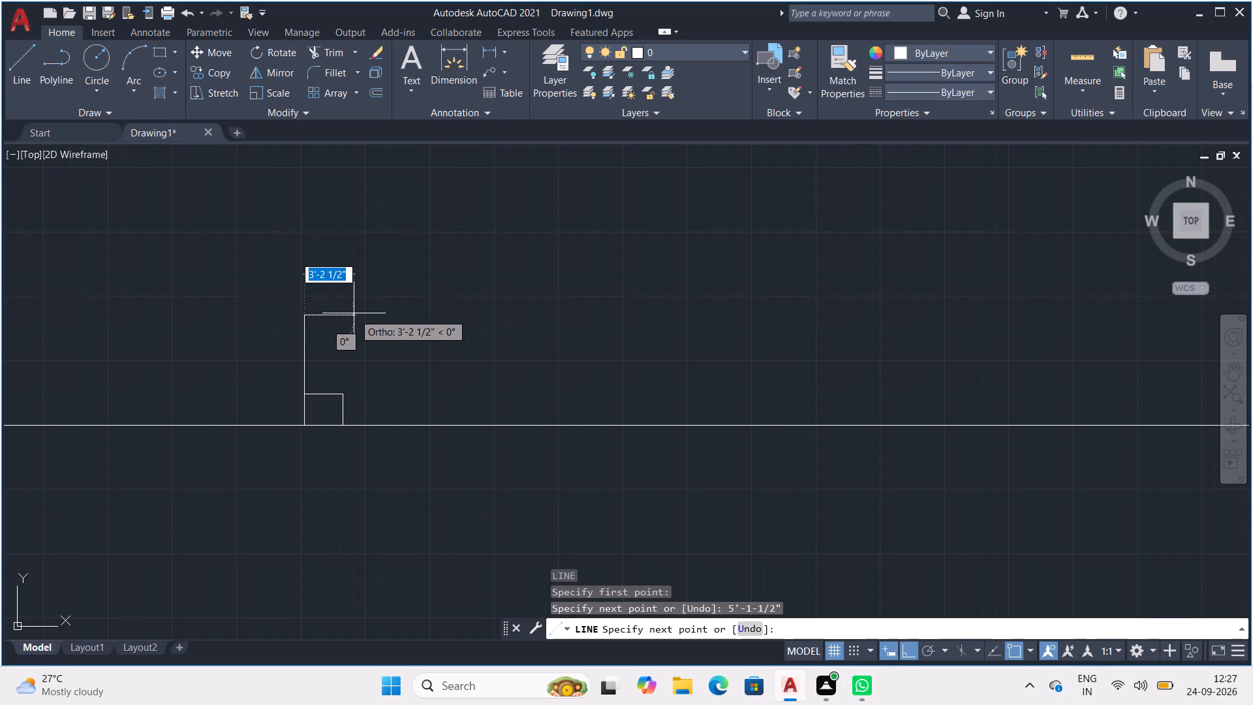
type("2'-6\"")
key("Return")
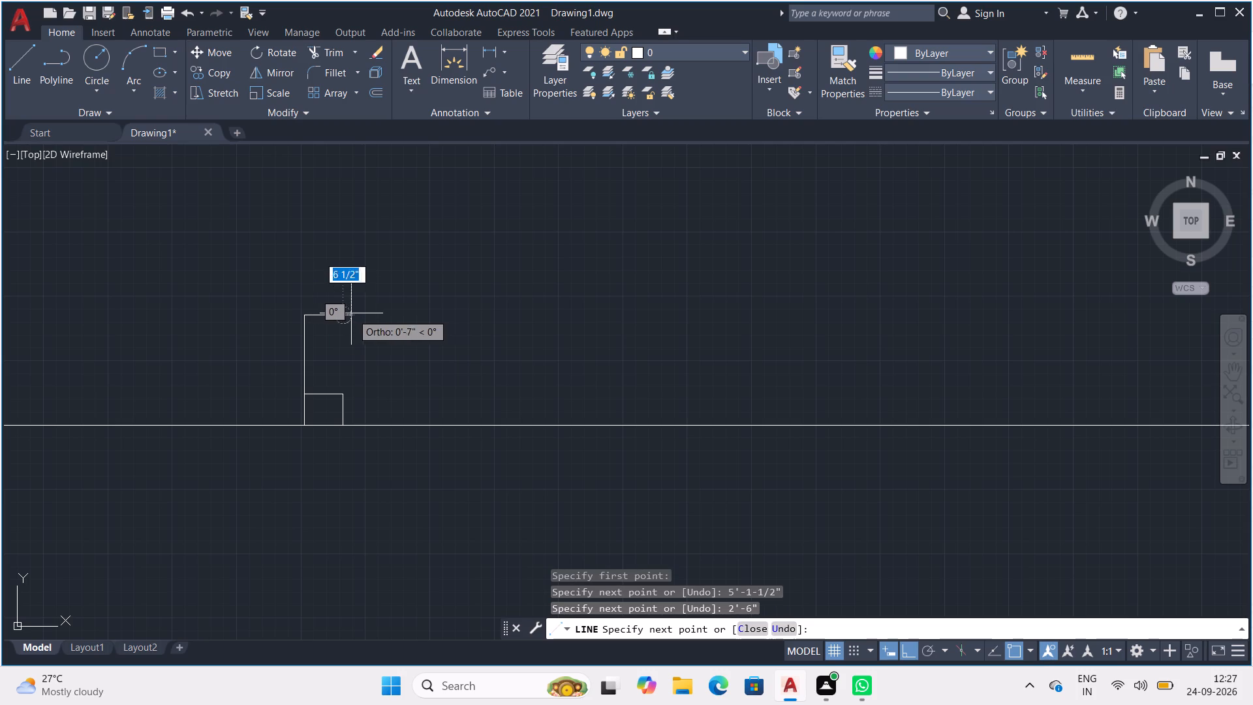
left_click(338, 394)
key("space")
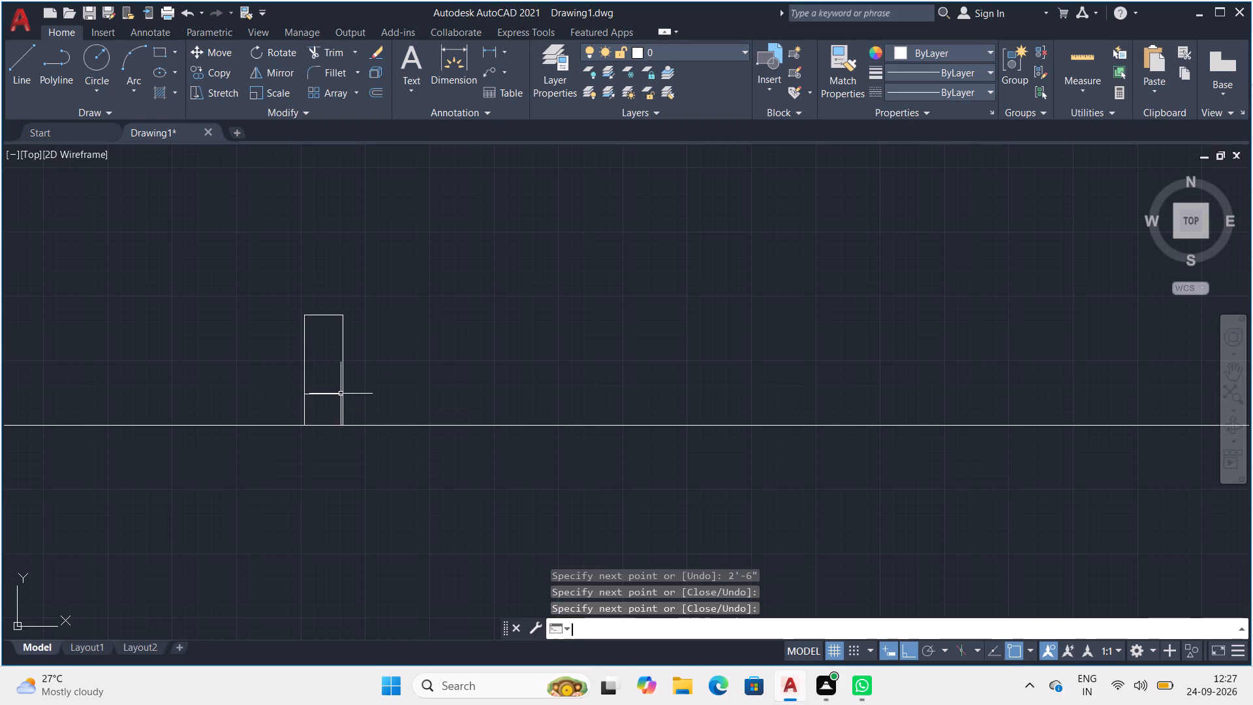
From the tall box's upper-left corner, draw line segments 1'-7 1/2" down its left edge and horizontally across to its right edge.
middle_click_drag(243, 316, 245, 322)
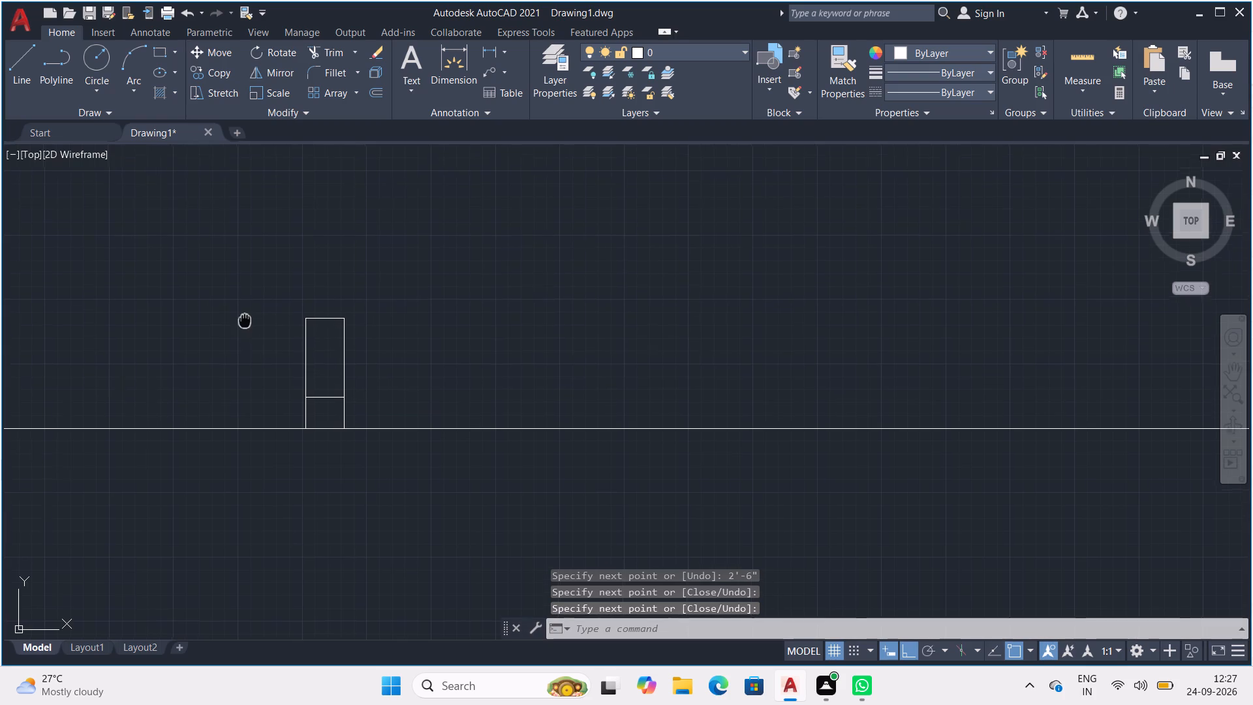
middle_click_drag(245, 322, 388, 379)
scroll(471, 420, "up", 3)
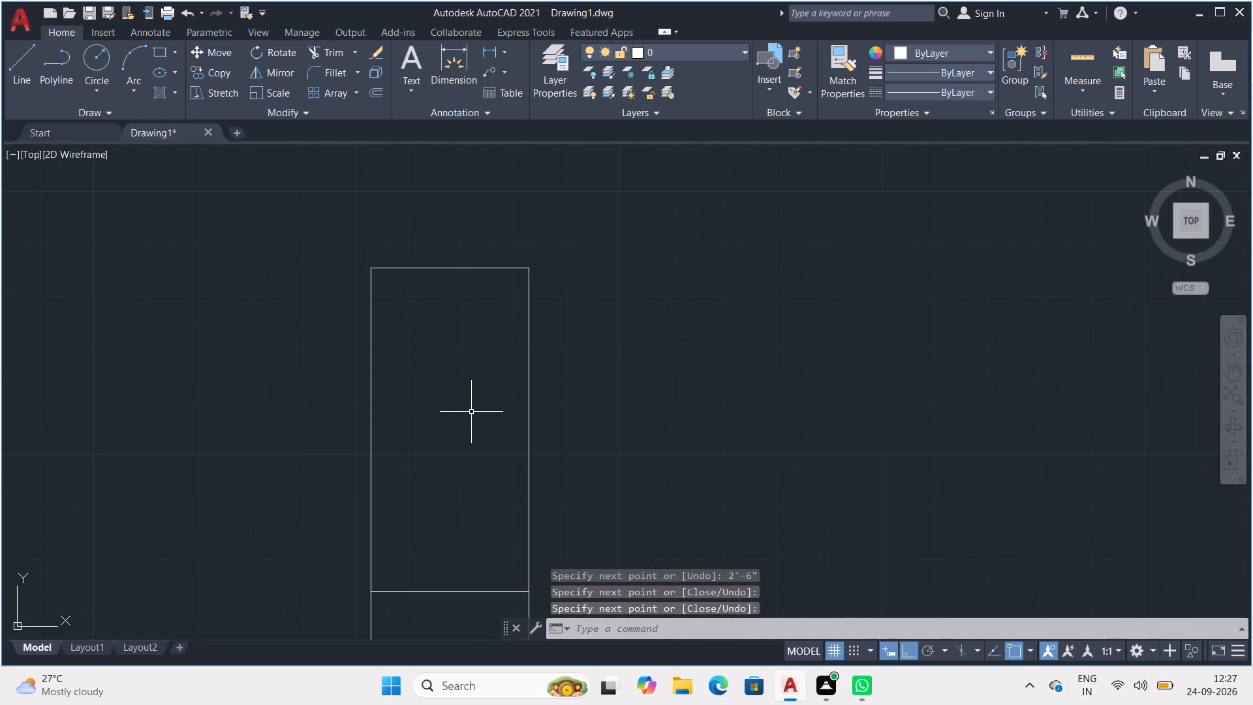
middle_click_drag(451, 420, 277, 330)
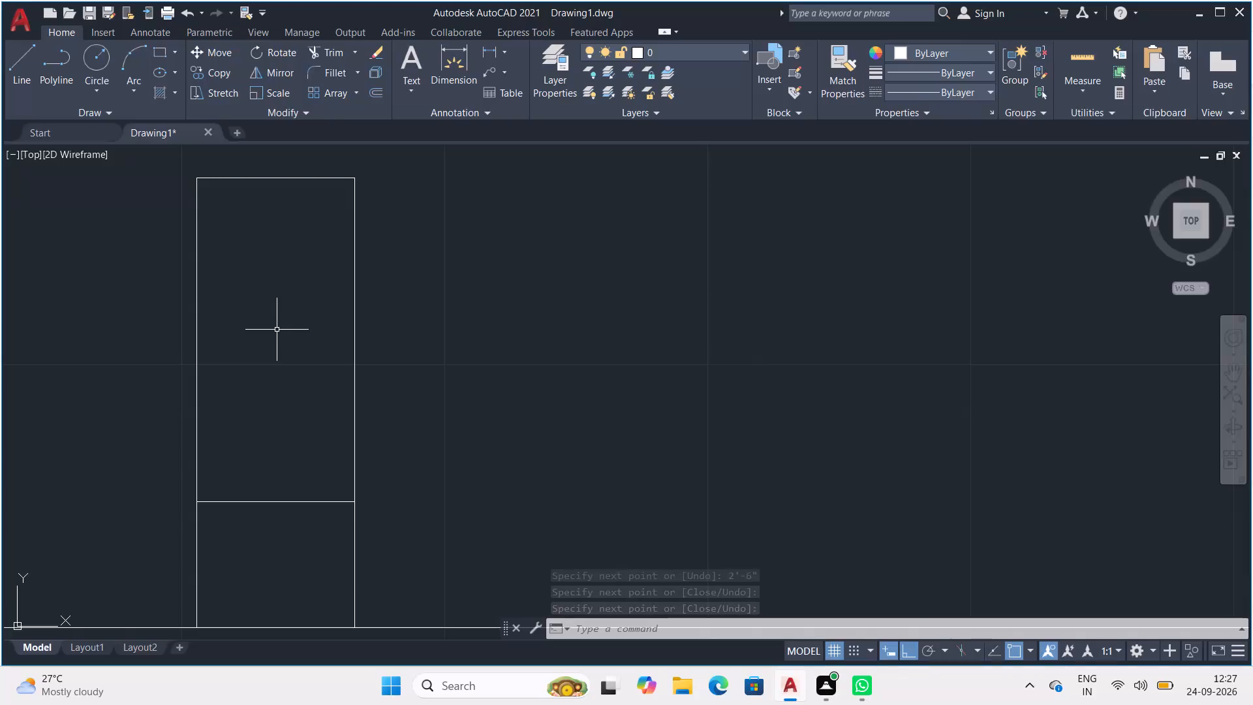
key("l")
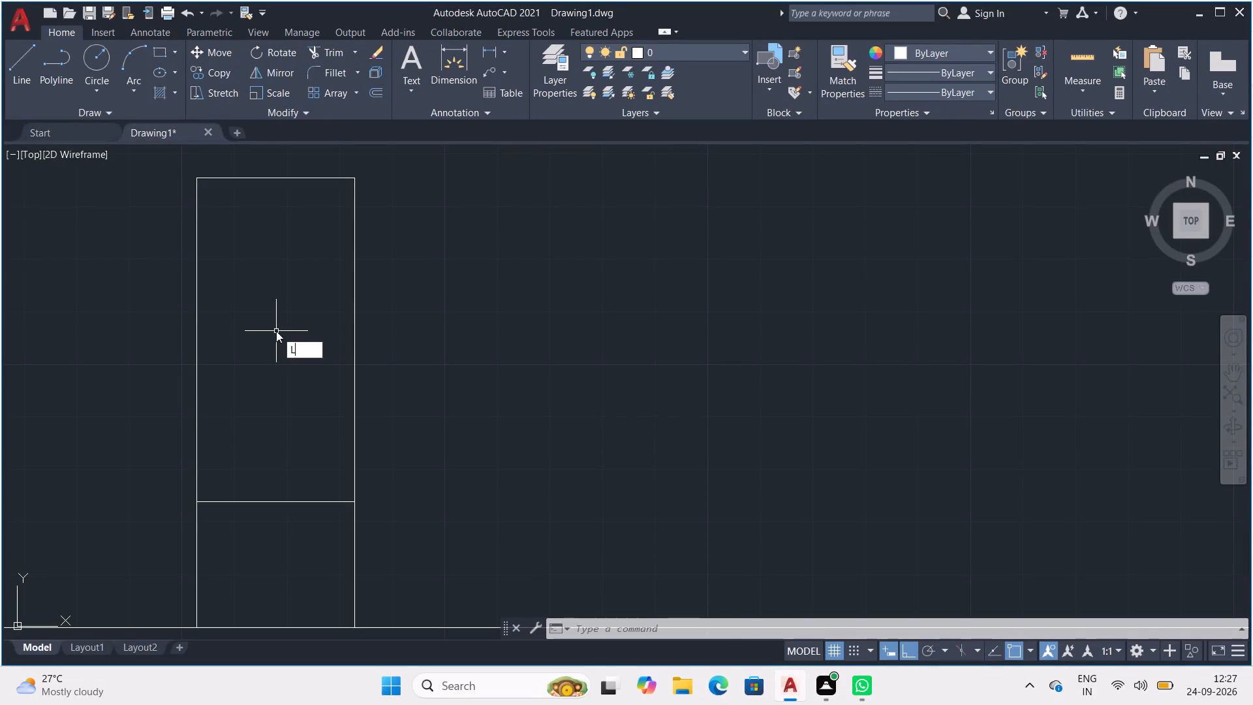
key("Return")
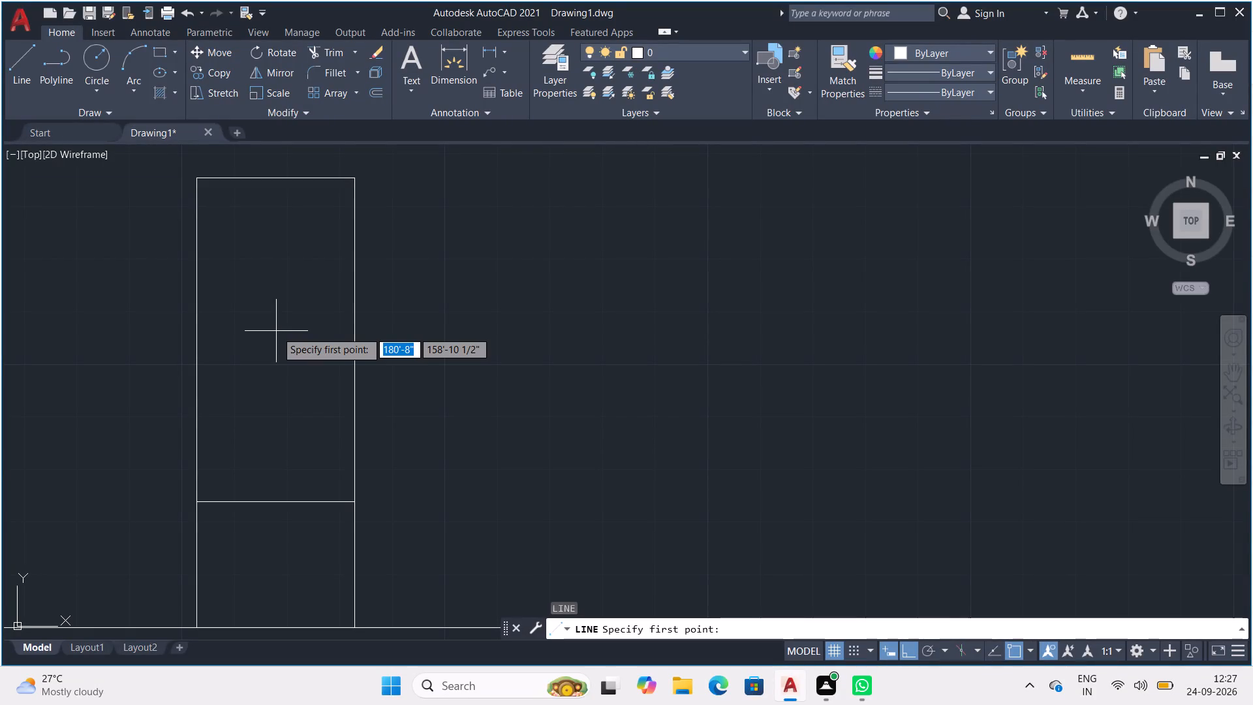
left_click(197, 178)
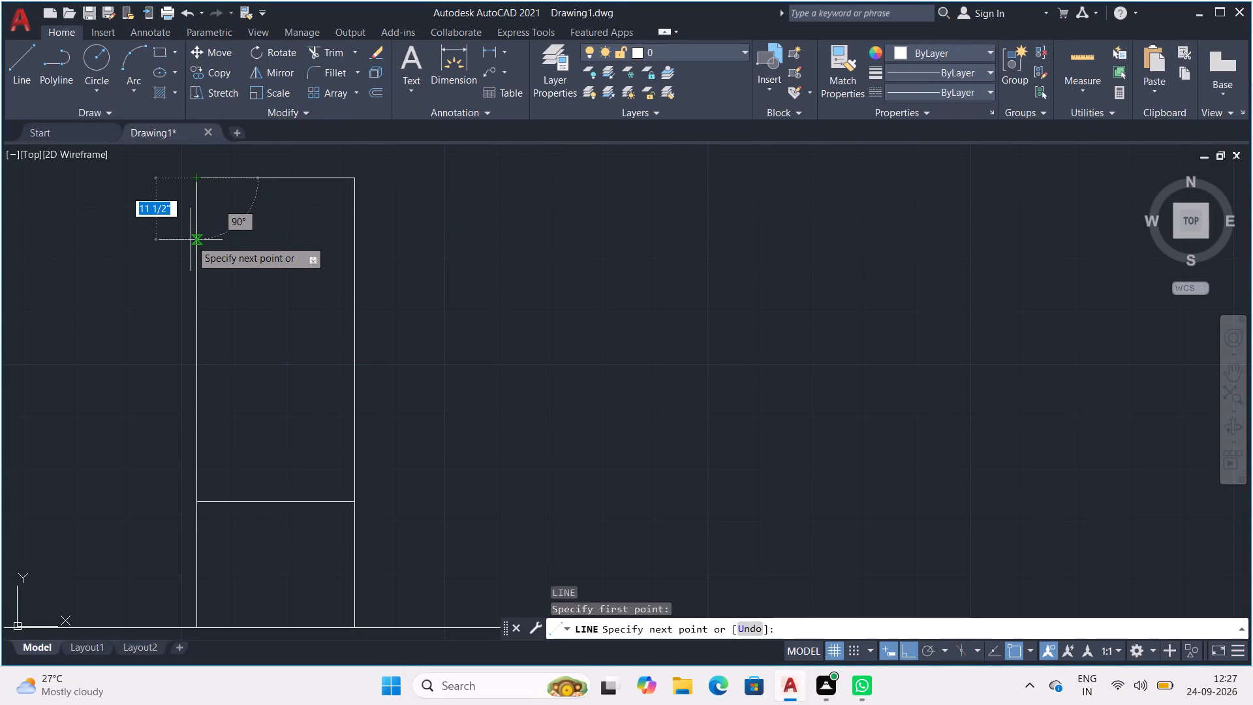
key("1")
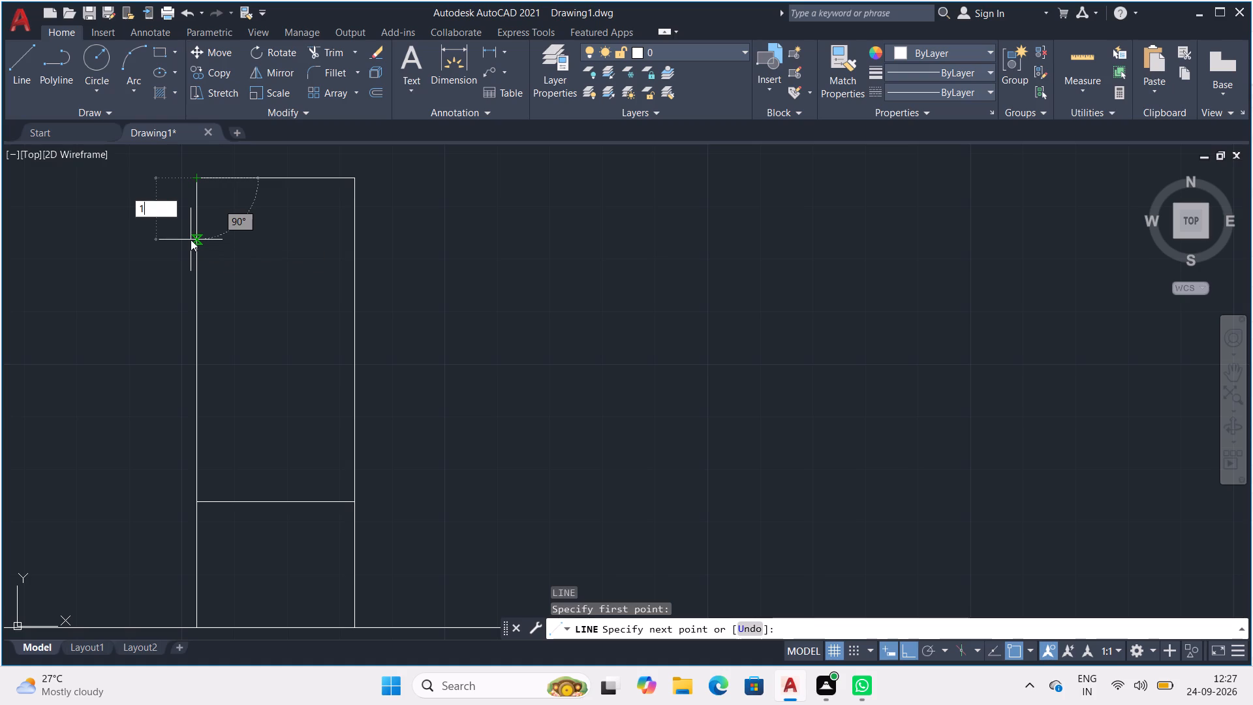
type("'-")
type("7-1/2\"")
key("Return")
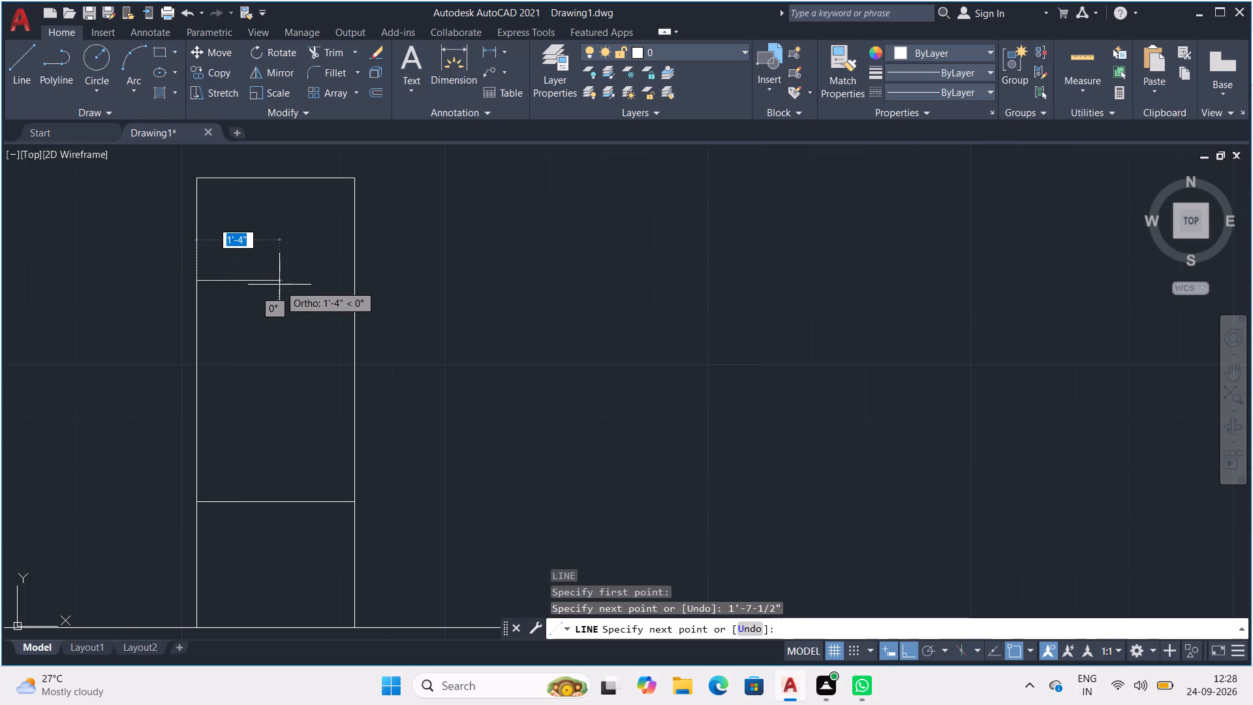
left_click(356, 282)
key("space")
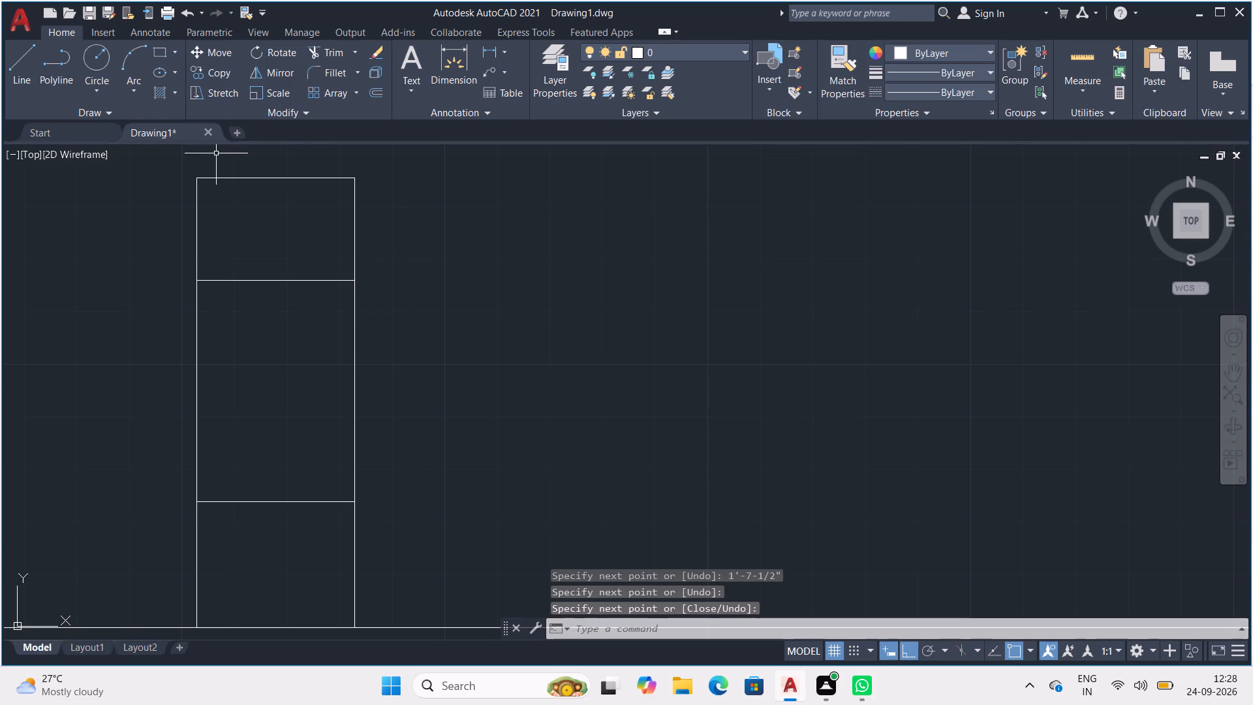
From the tall box's upper-left corner, draw line segments 4-1/2" right along the top edge and down to the upper horizontal divider.
key("l")
key("Return")
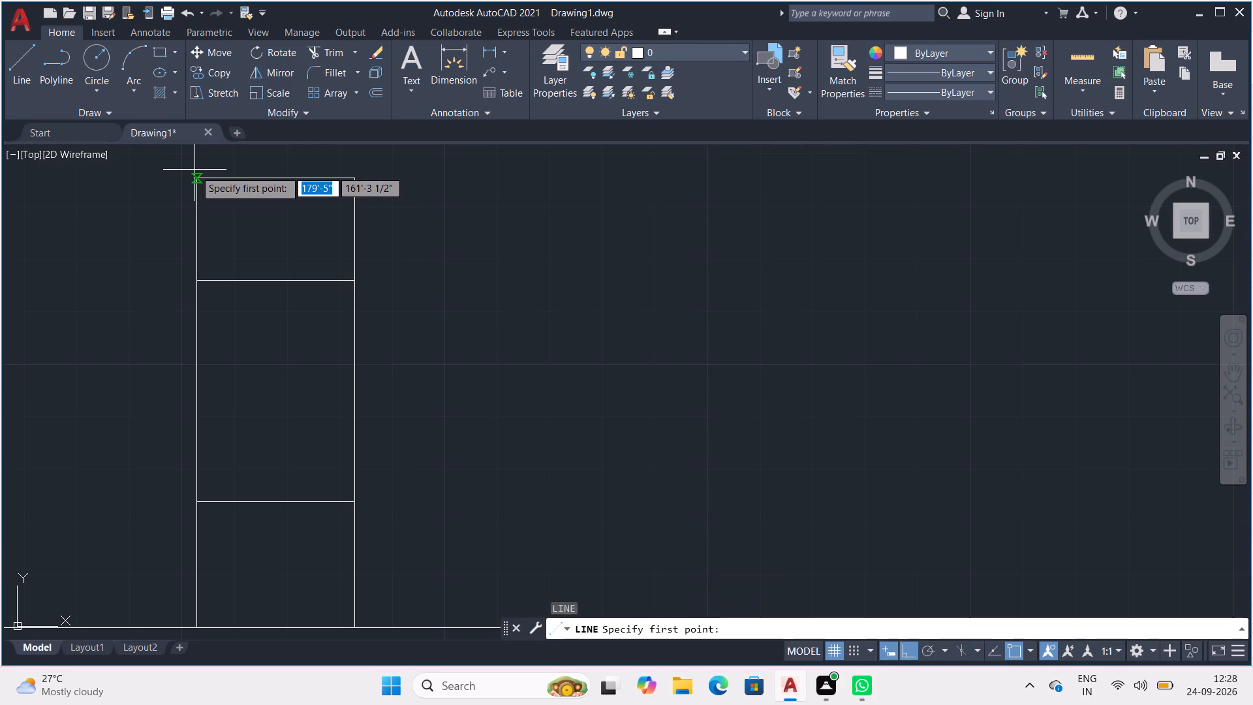
left_click(198, 178)
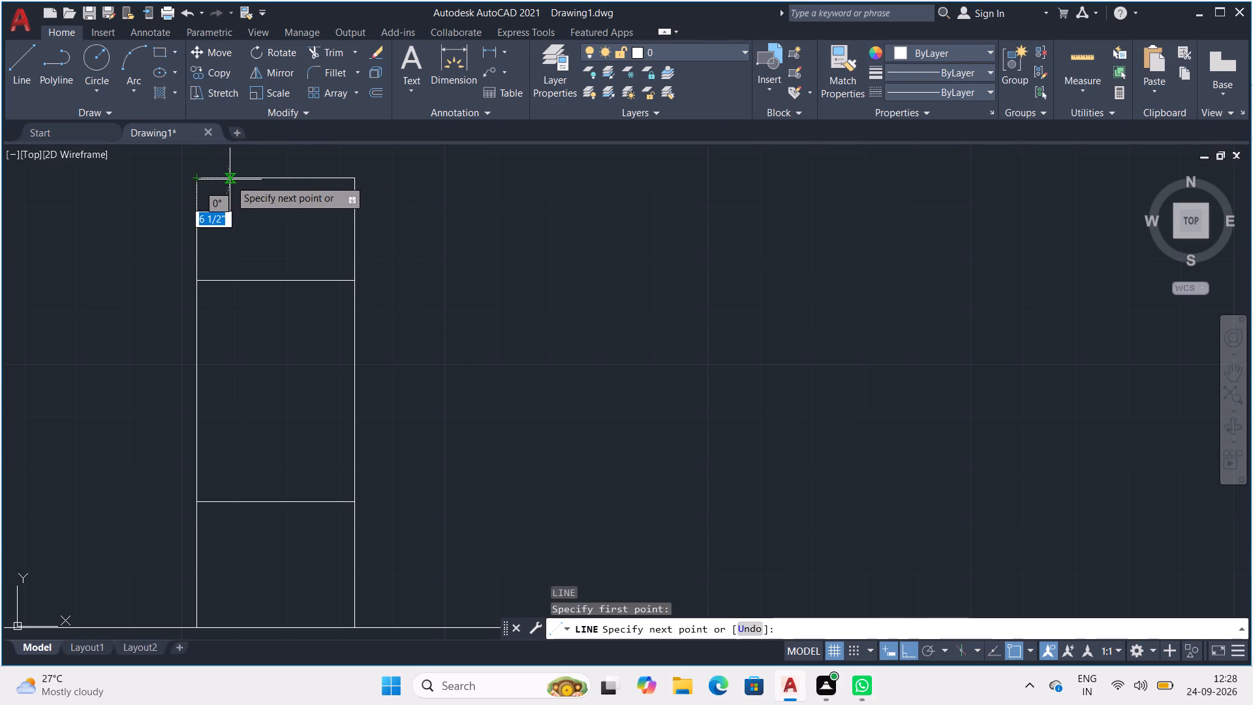
key("4")
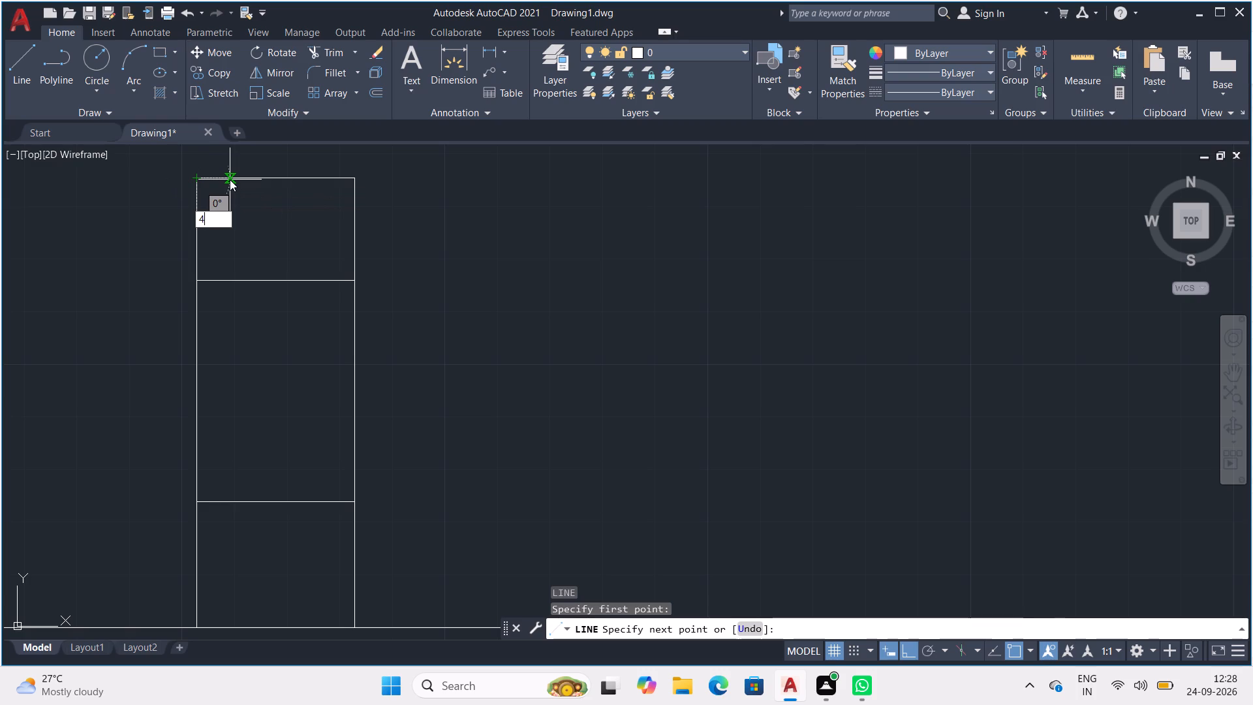
type("-1/2\"")
key("Return")
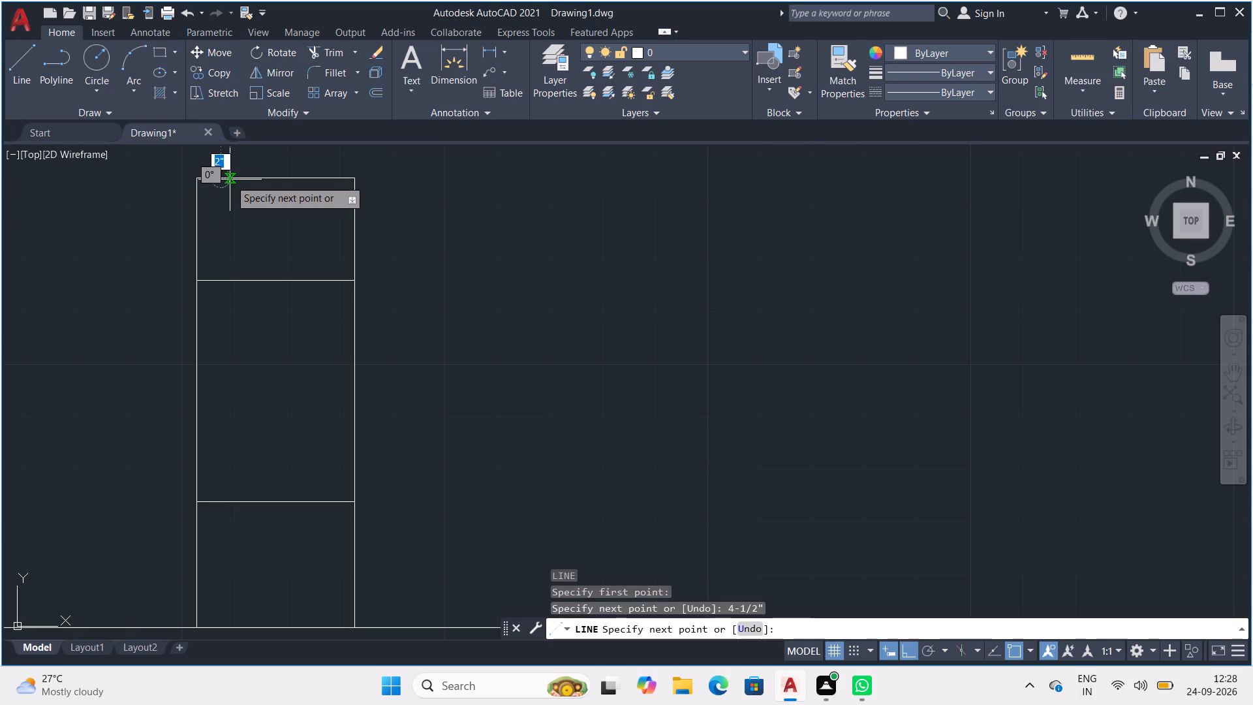
left_click(224, 281)
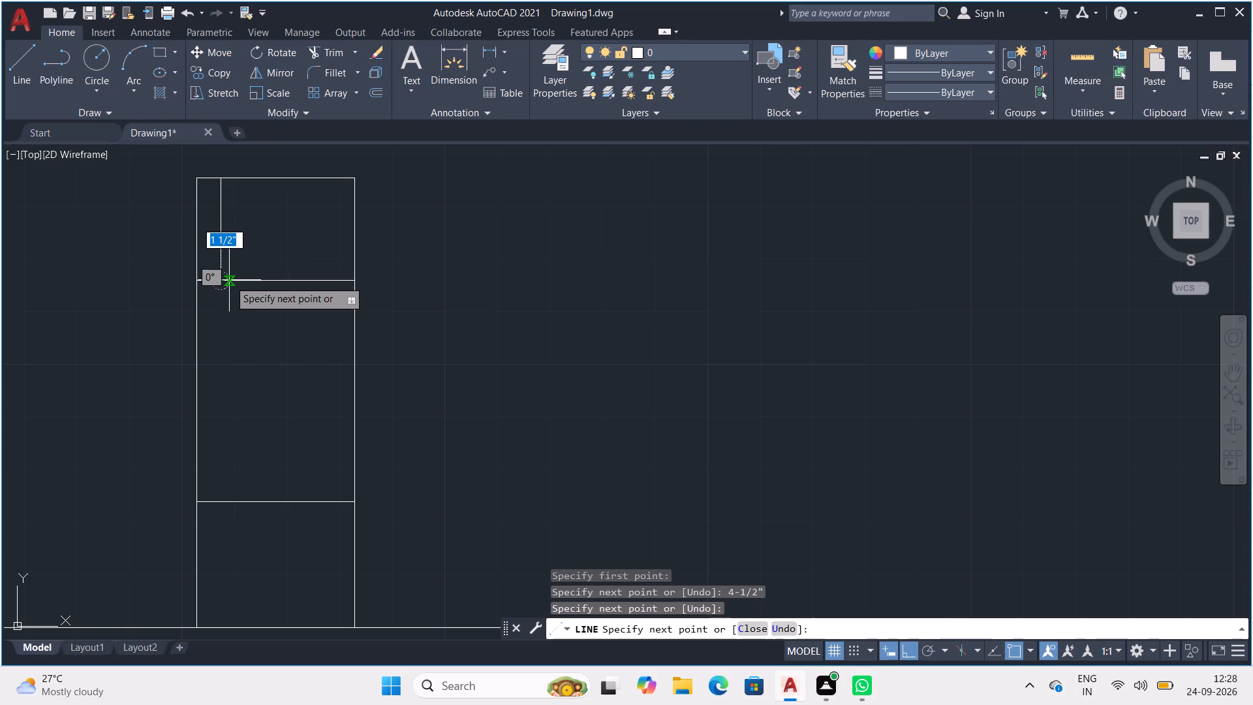
key("space")
Trim the short piece of the upper divider between the box's left edge and the inner vertical line.
type("TR")
key("Return")
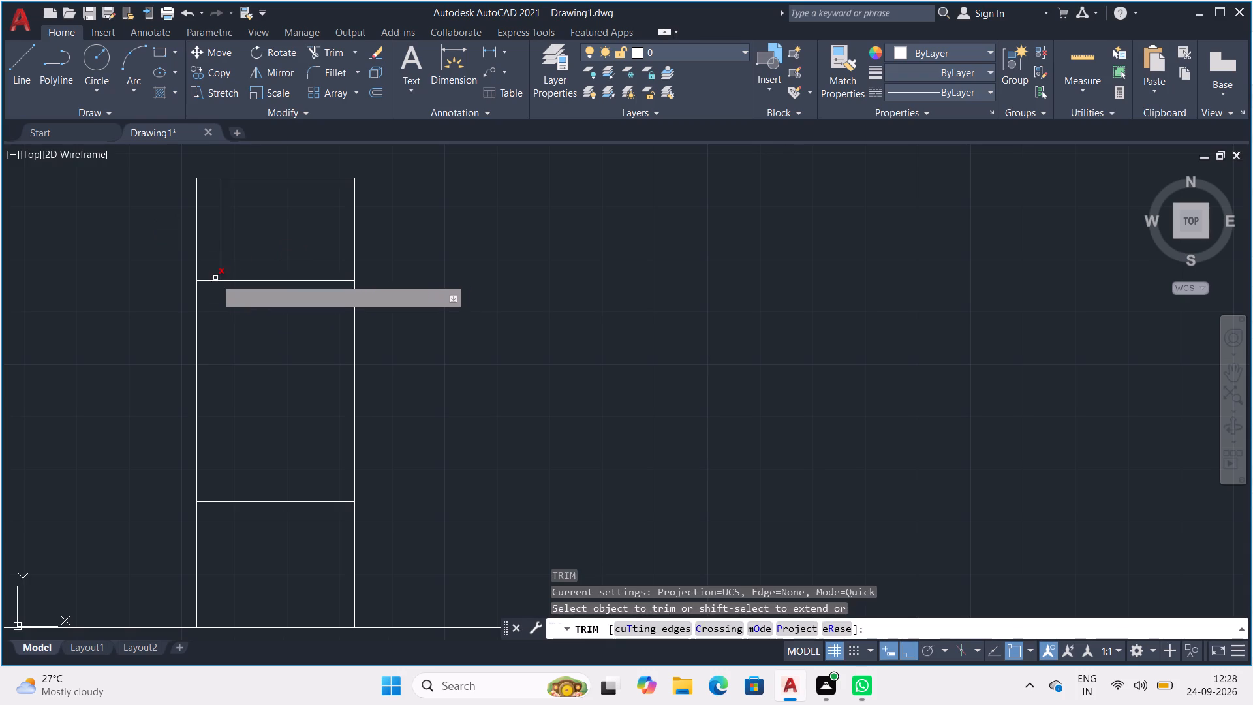
left_click_drag(208, 270, 209, 293)
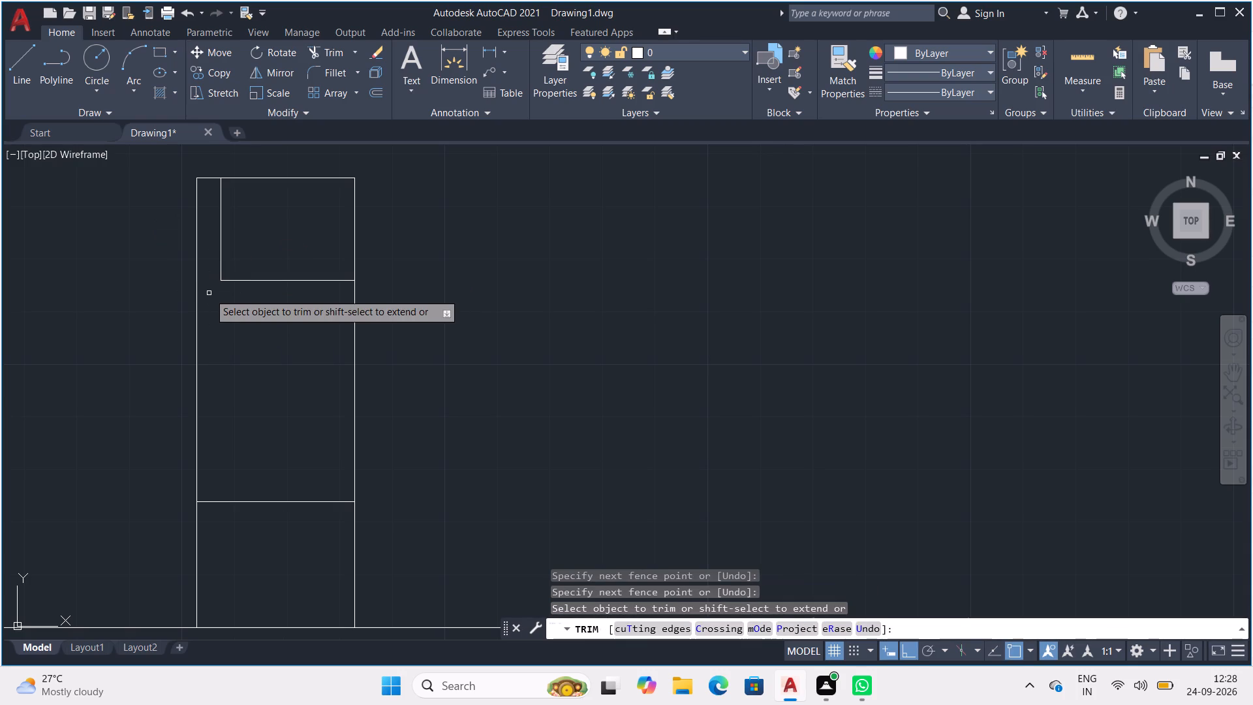
key("Escape")
key("Escape")
key("Escape")
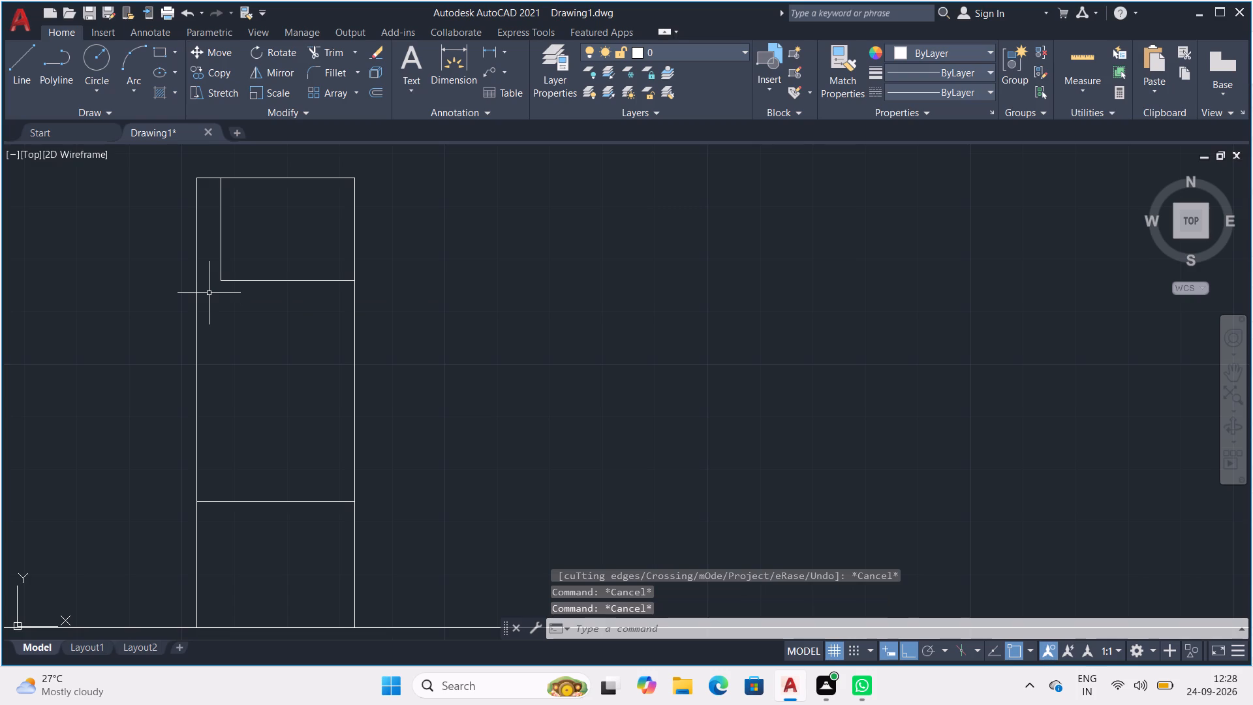
Trim away the part of the horizontal construction line extending left of the box.
scroll(253, 247, "down", 2)
middle_click_drag(262, 239, 297, 304)
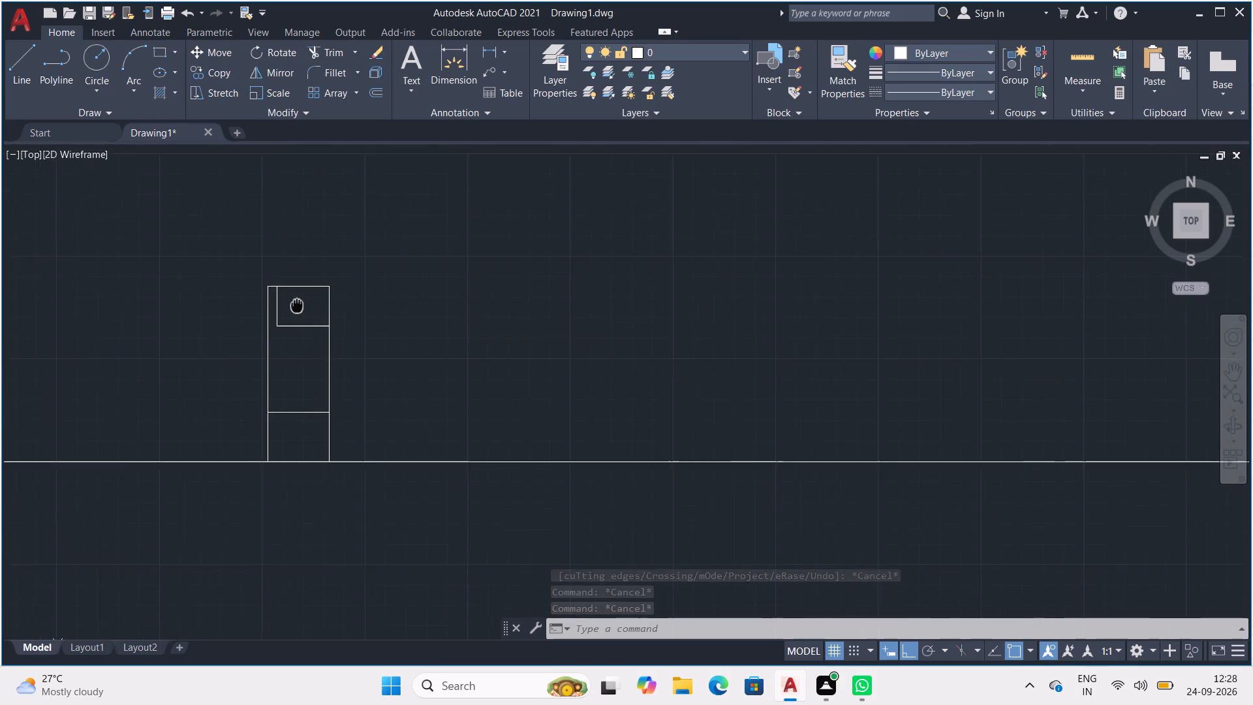
middle_click_drag(297, 304, 305, 316)
type("TR")
key("Return")
left_click_drag(192, 360, 213, 480)
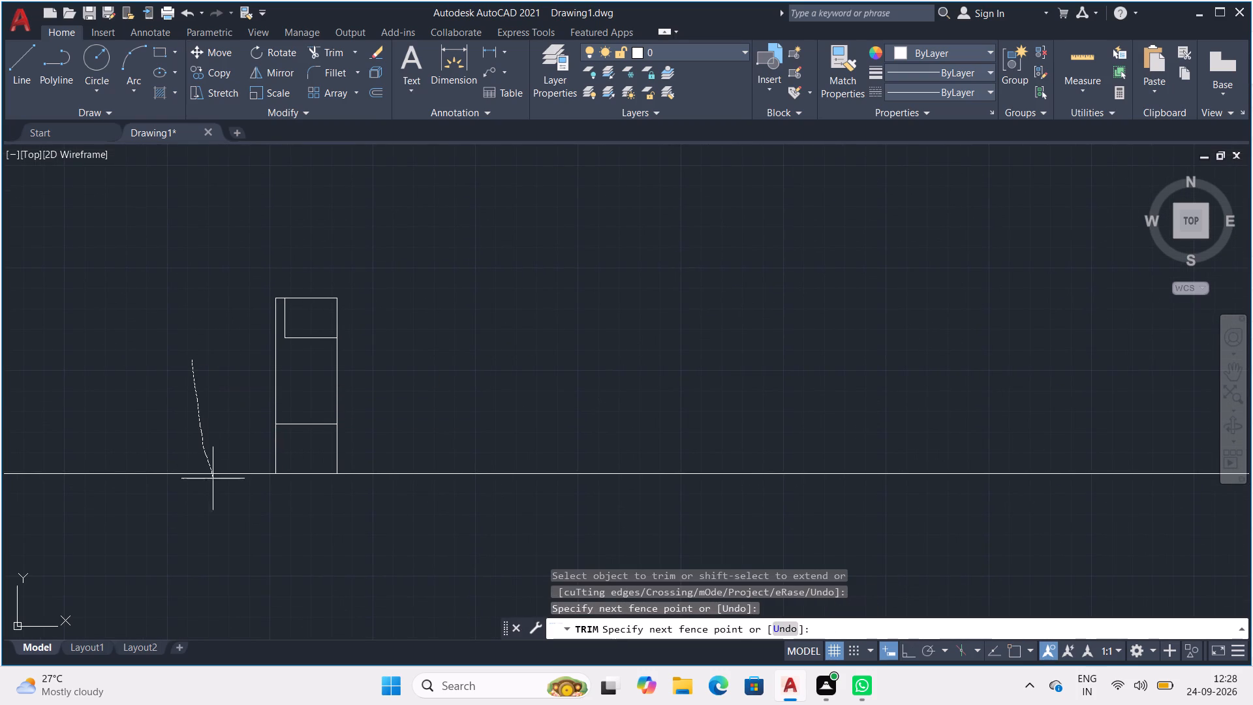
left_click_drag(213, 480, 214, 508)
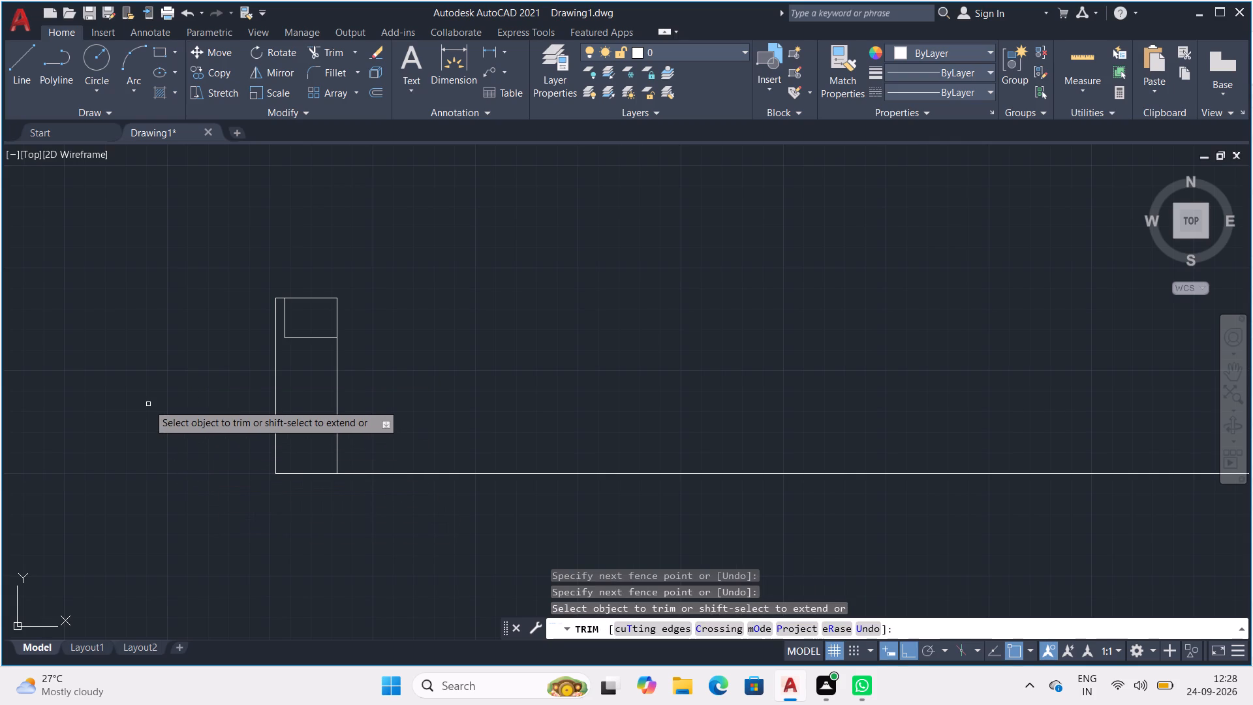
key("Escape")
key("Escape")
key("Escape")
key("Escape")
key("Escape")
key("Escape")
key("Escape")
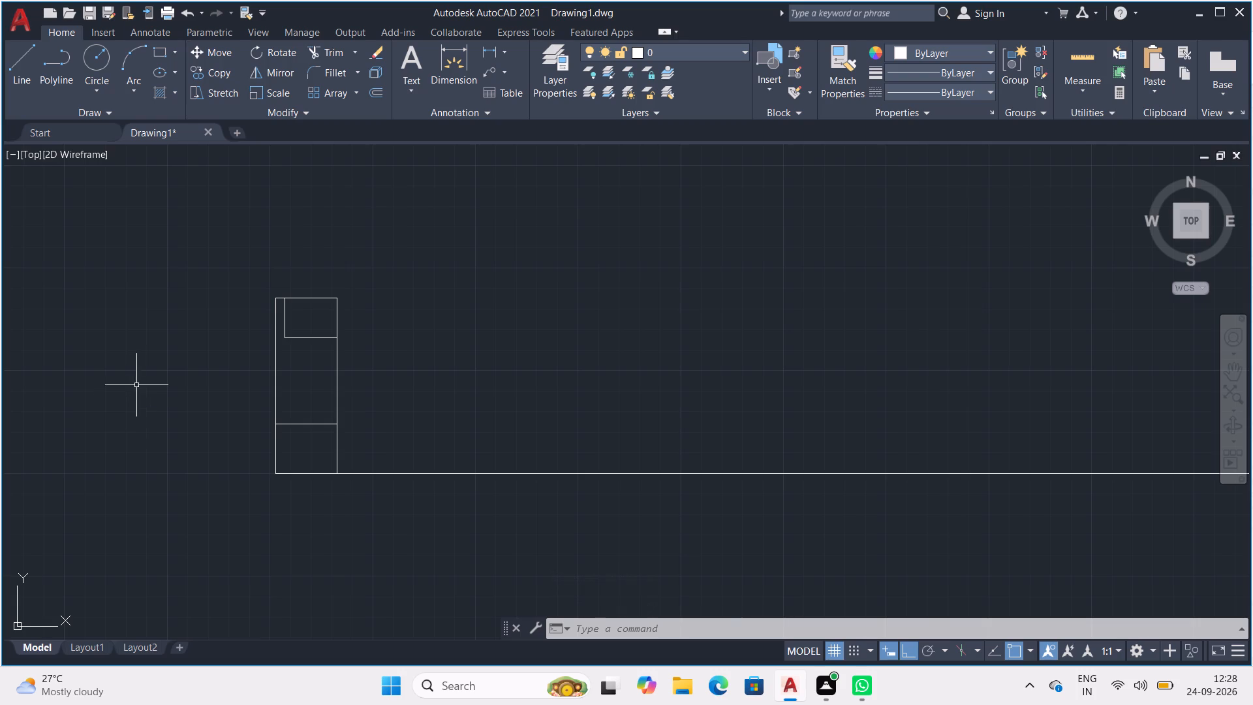
From the tall box's upper-right corner, draw line segments 10-1/2" up, 3'-6" right, and straight down to the base line.
scroll(138, 358, "up", 1)
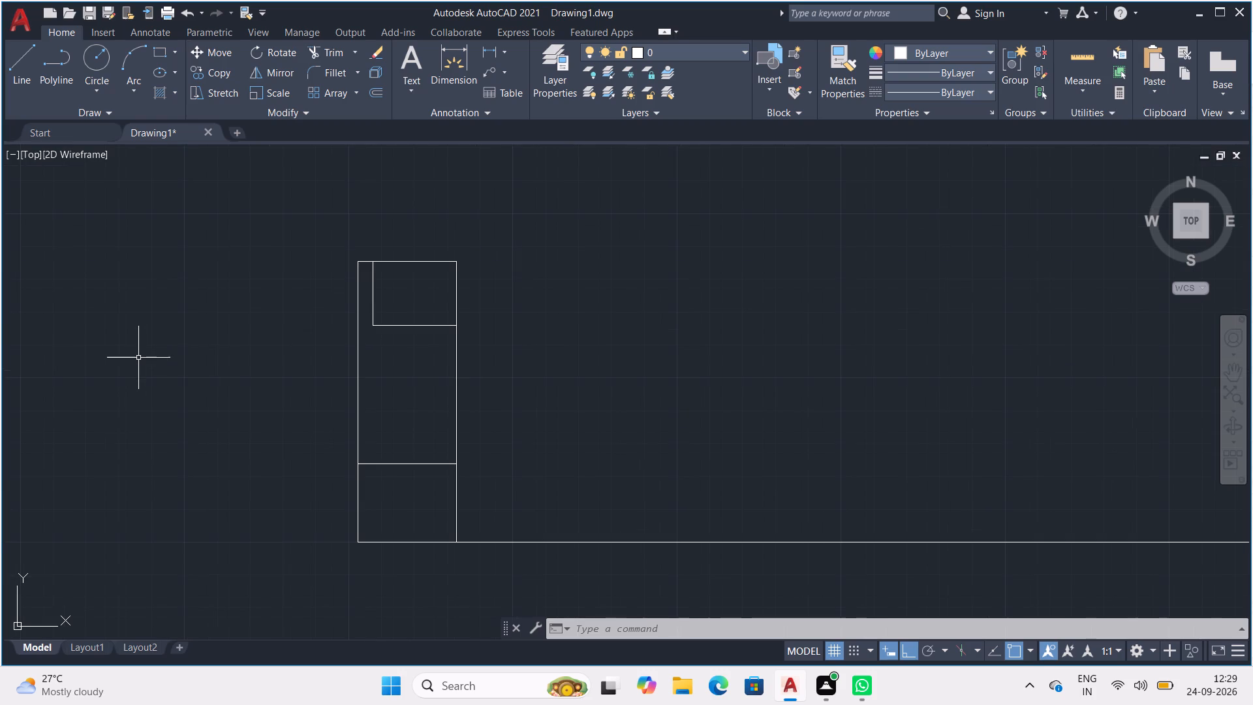
scroll(363, 252, "up", 2)
middle_click_drag(423, 292, 307, 309)
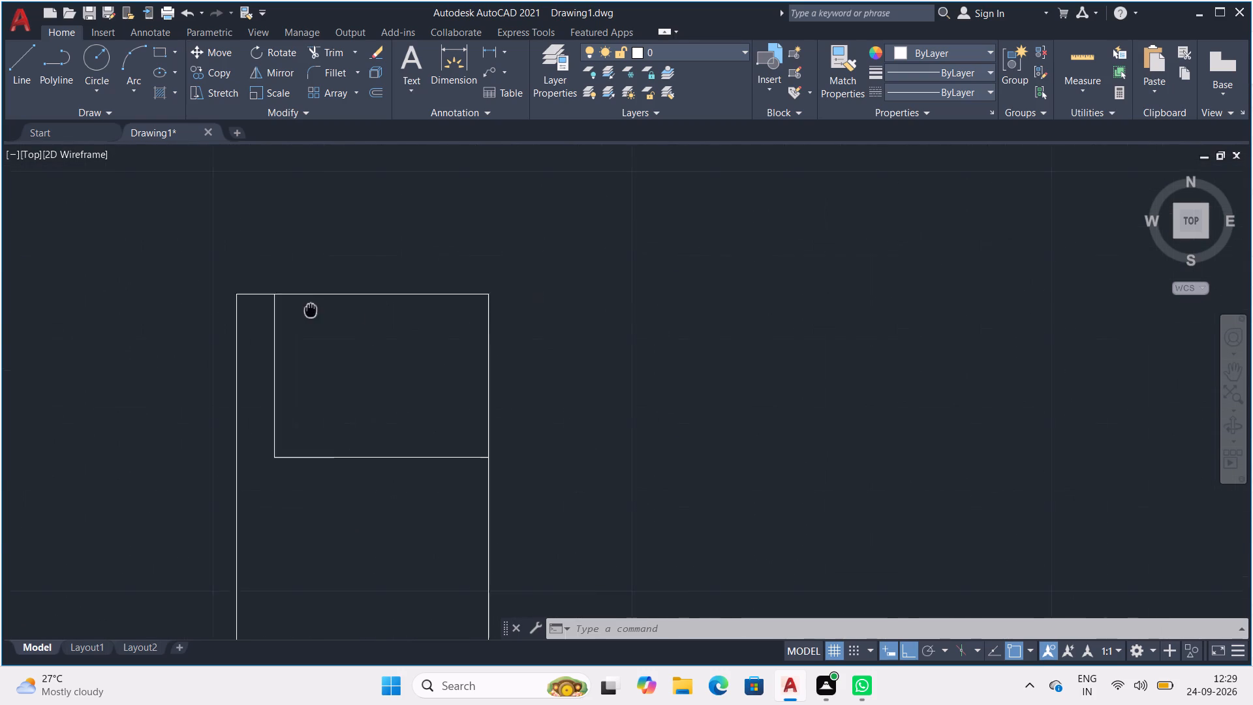
middle_click_drag(307, 309, 237, 334)
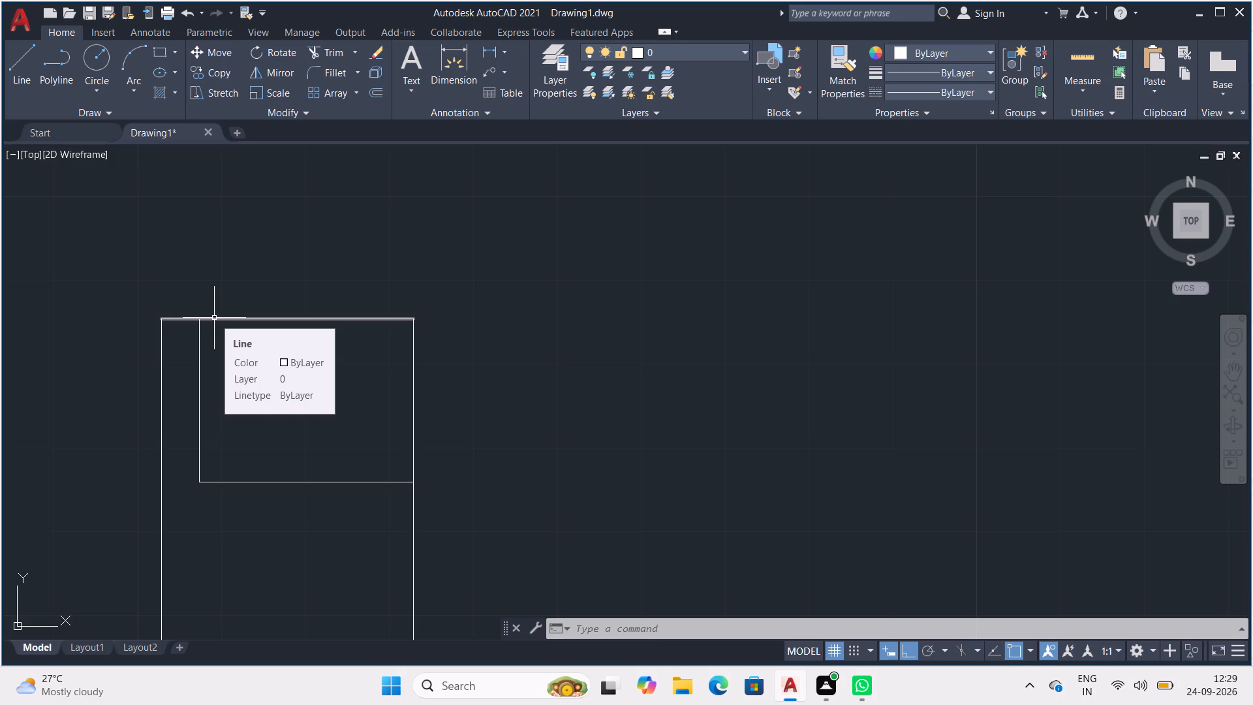
key("l")
key("Return")
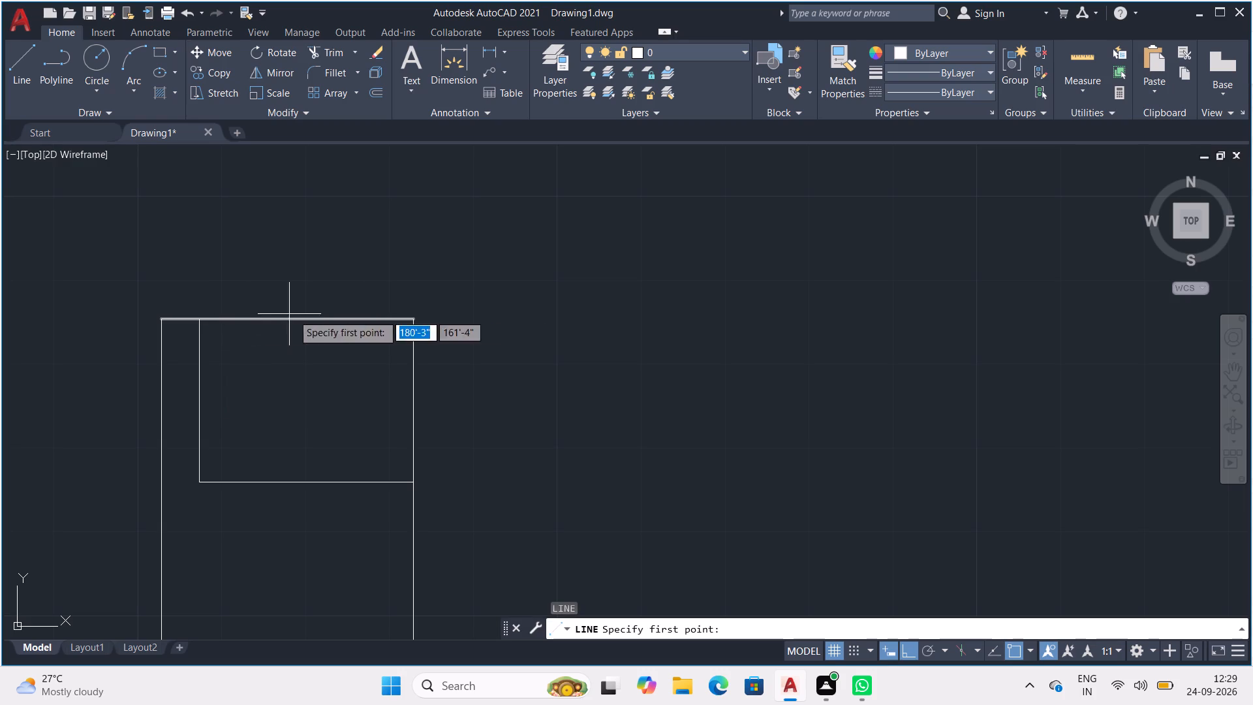
left_click(410, 317)
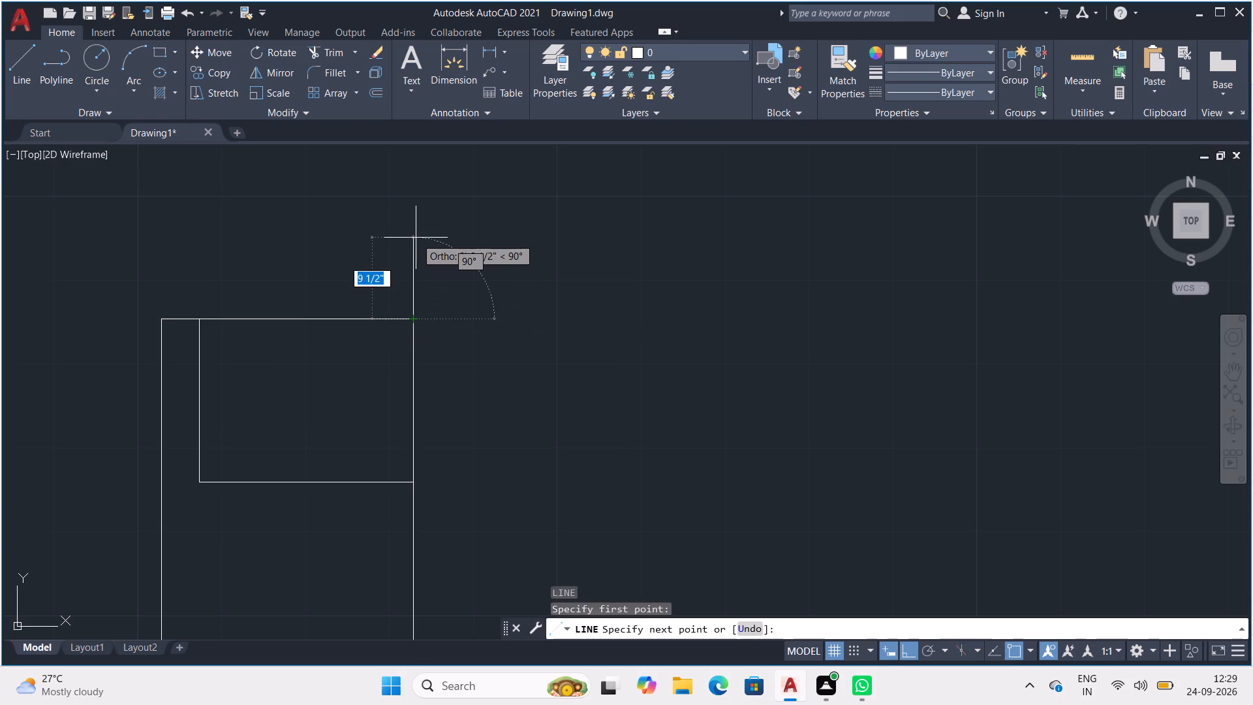
type("10-1/2\"")
key("Return")
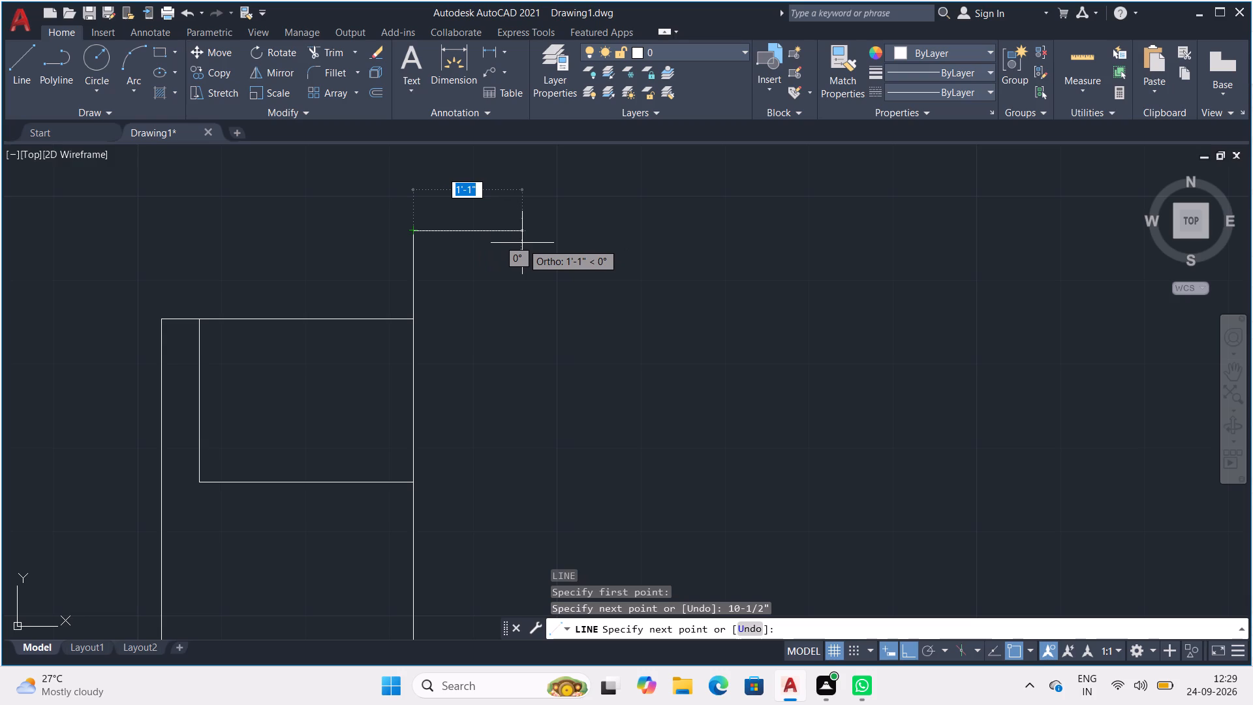
middle_click_drag(503, 241, 465, 235)
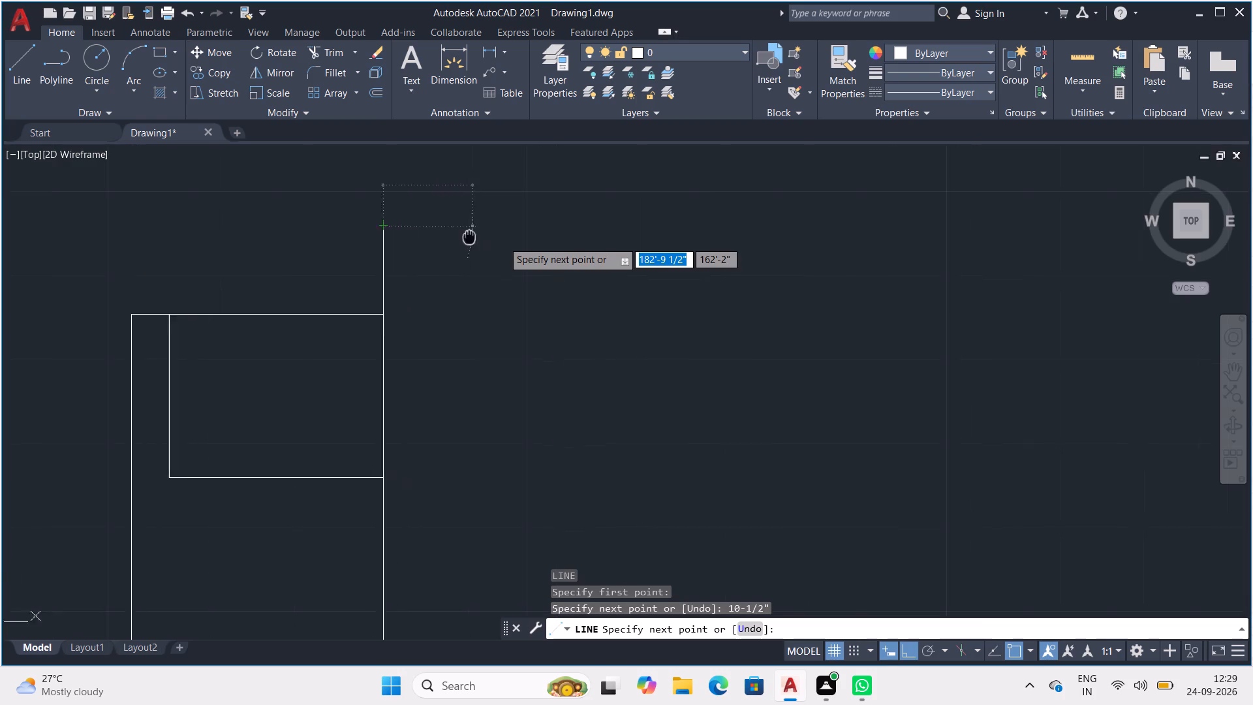
middle_click_drag(465, 235, 271, 281)
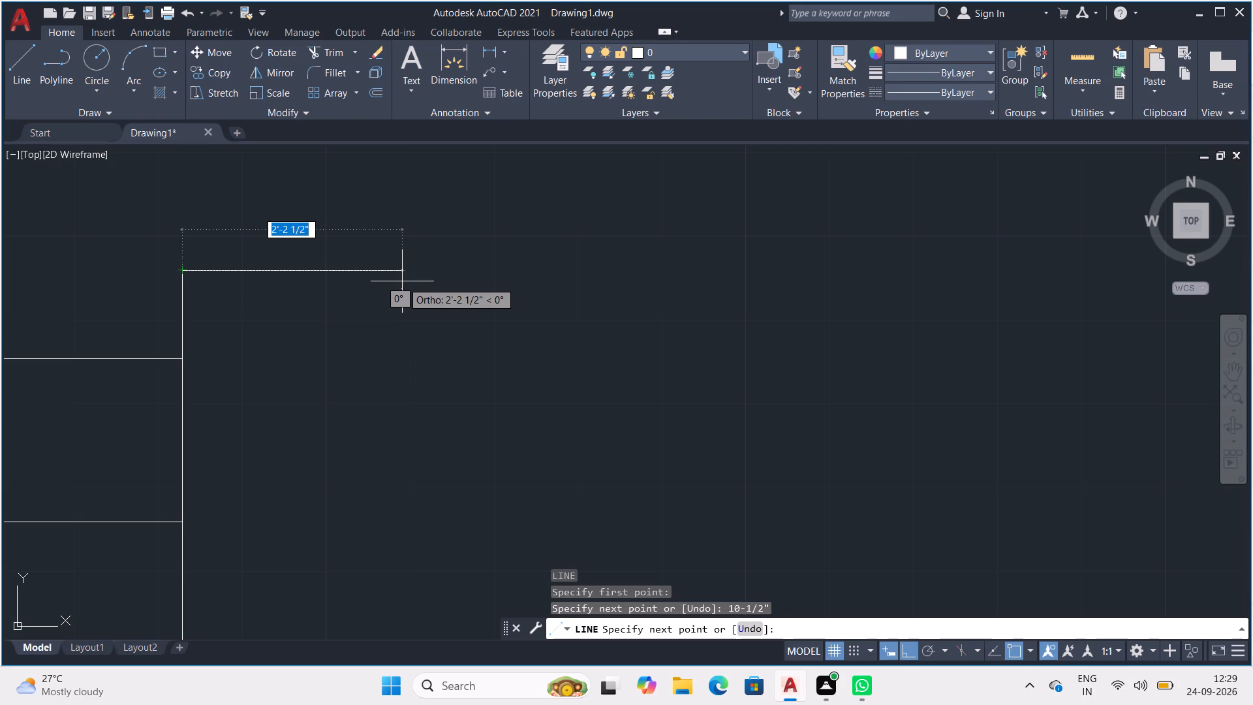
type("3'")
type("-6\"")
key("Return")
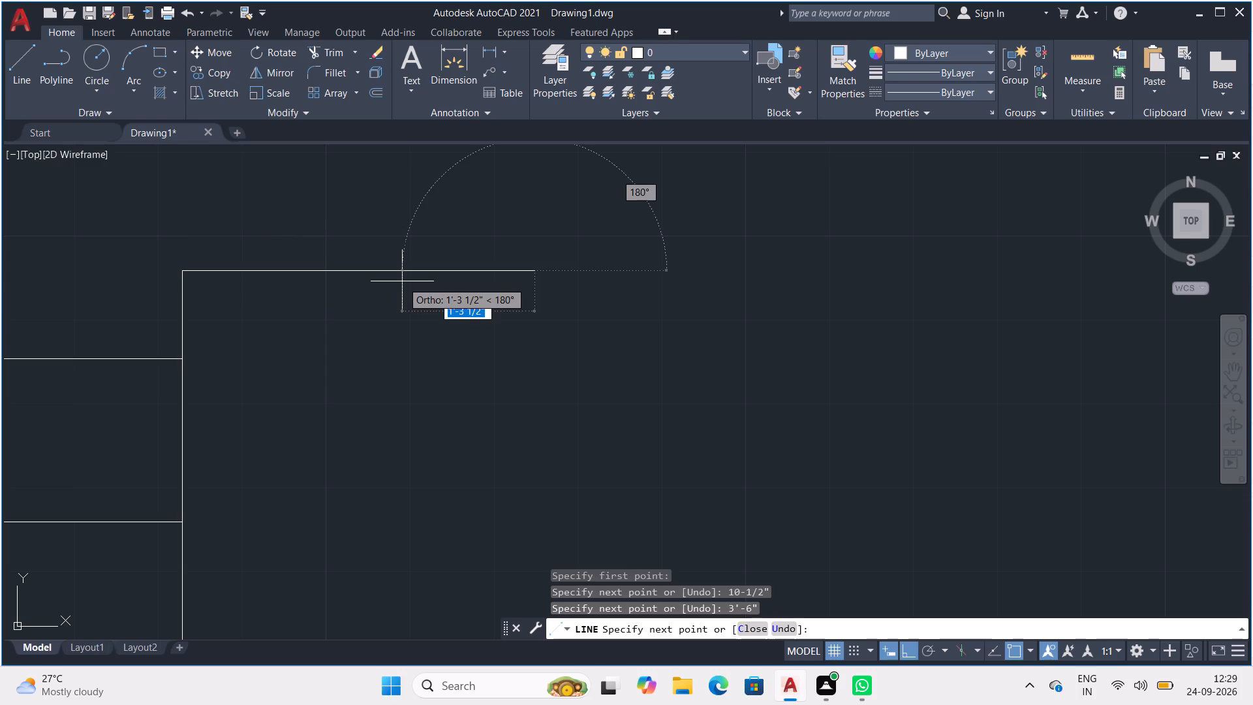
scroll(499, 371, "down", 3)
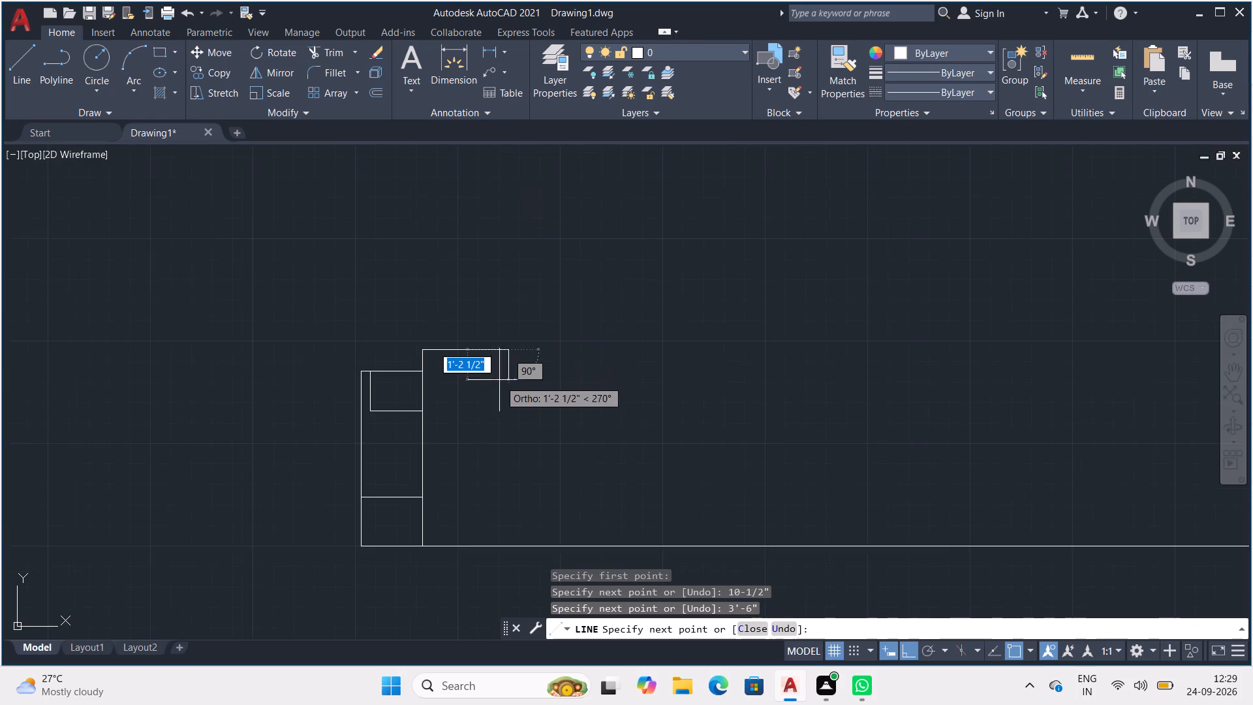
scroll(501, 384, "down", 1)
middle_click_drag(501, 386, 440, 243)
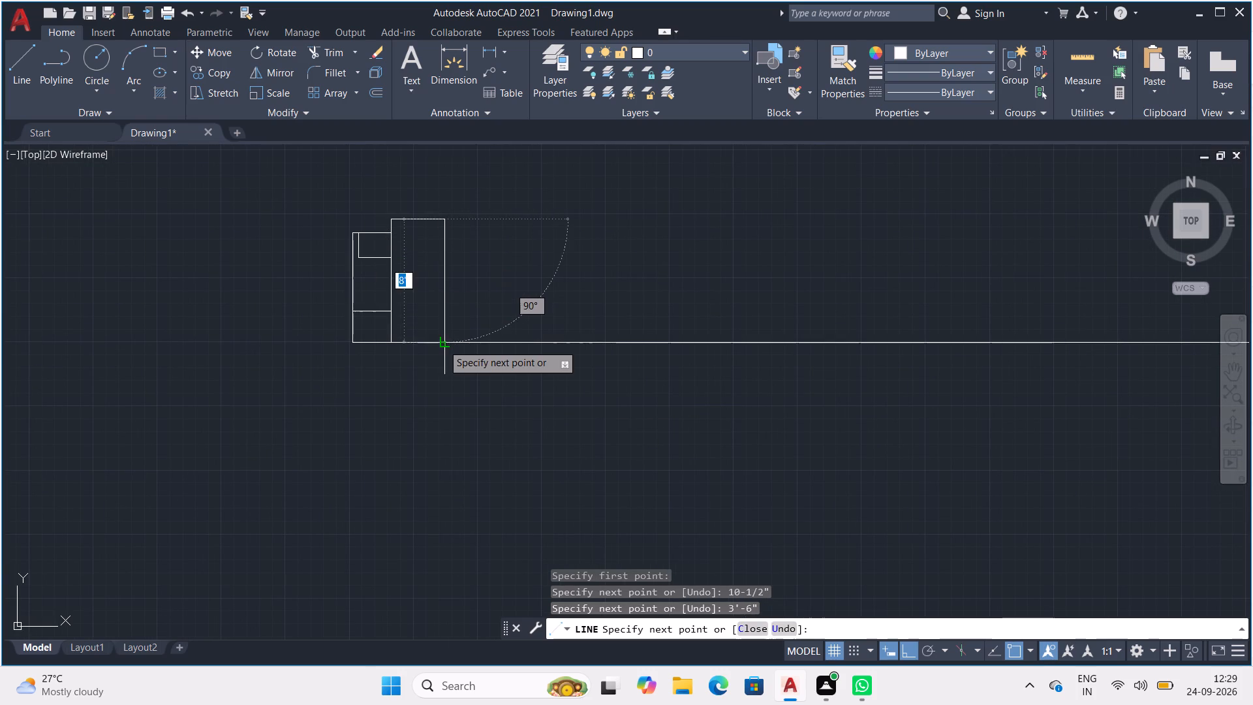
left_click(442, 345)
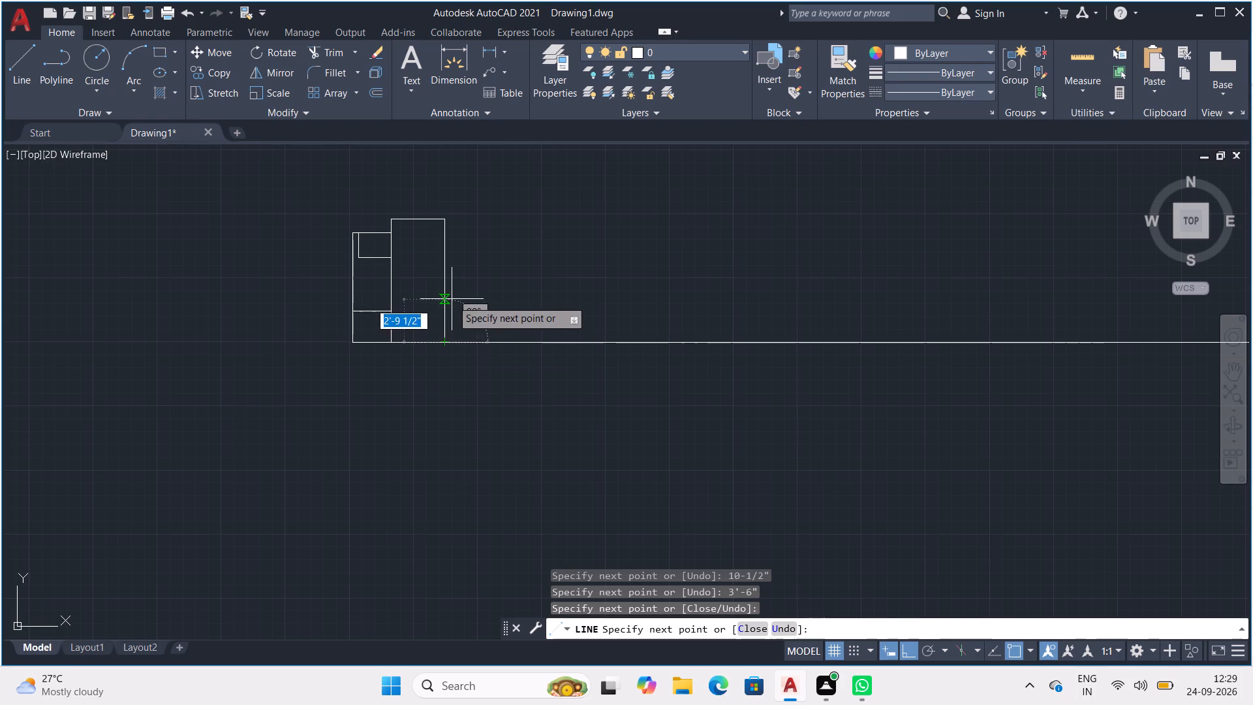
key("space")
From the upper-right corner of the 3'-6" wide box, draw line segments 3' right and straight down to the base line.
key("space")
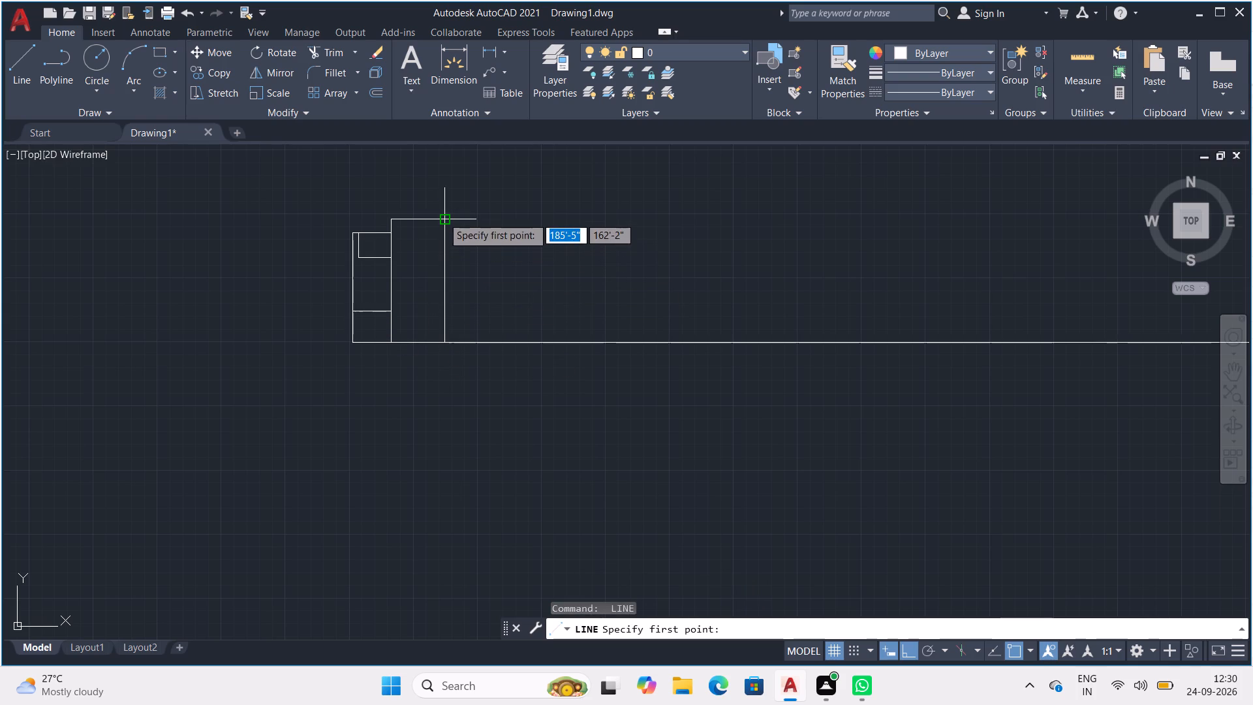
left_click_drag(442, 217, 444, 225)
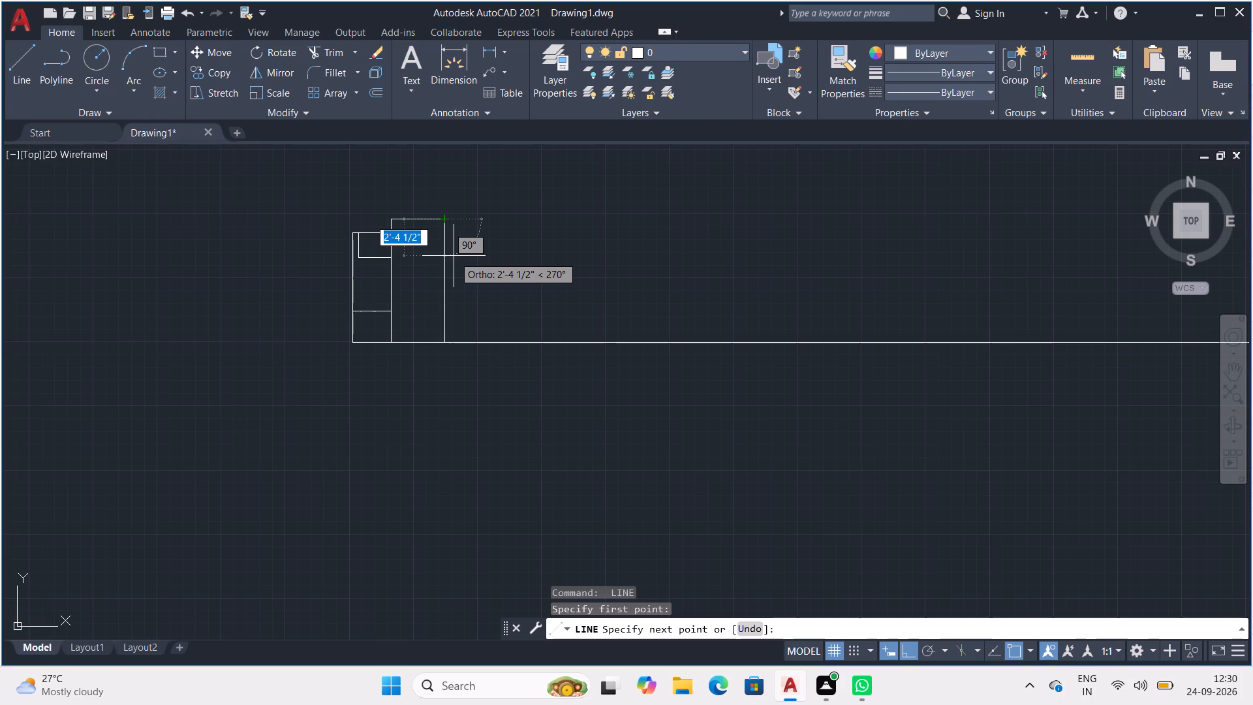
key("3")
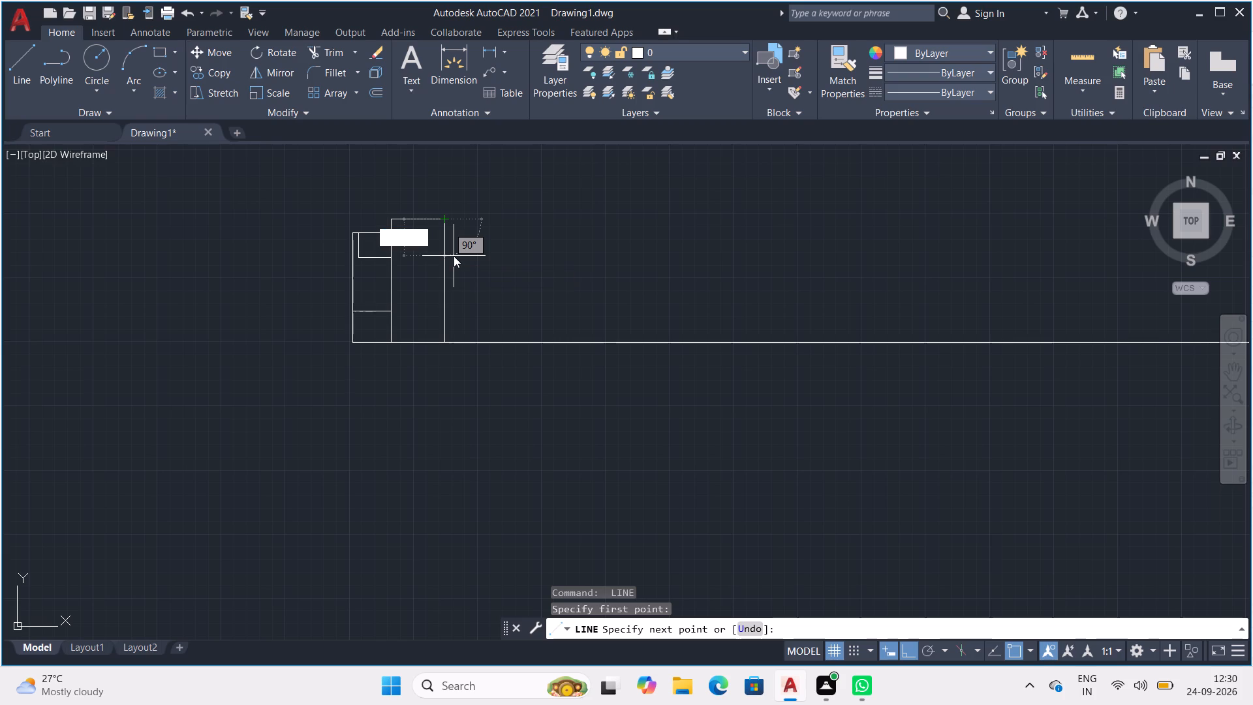
key("apostrophe")
key("Return")
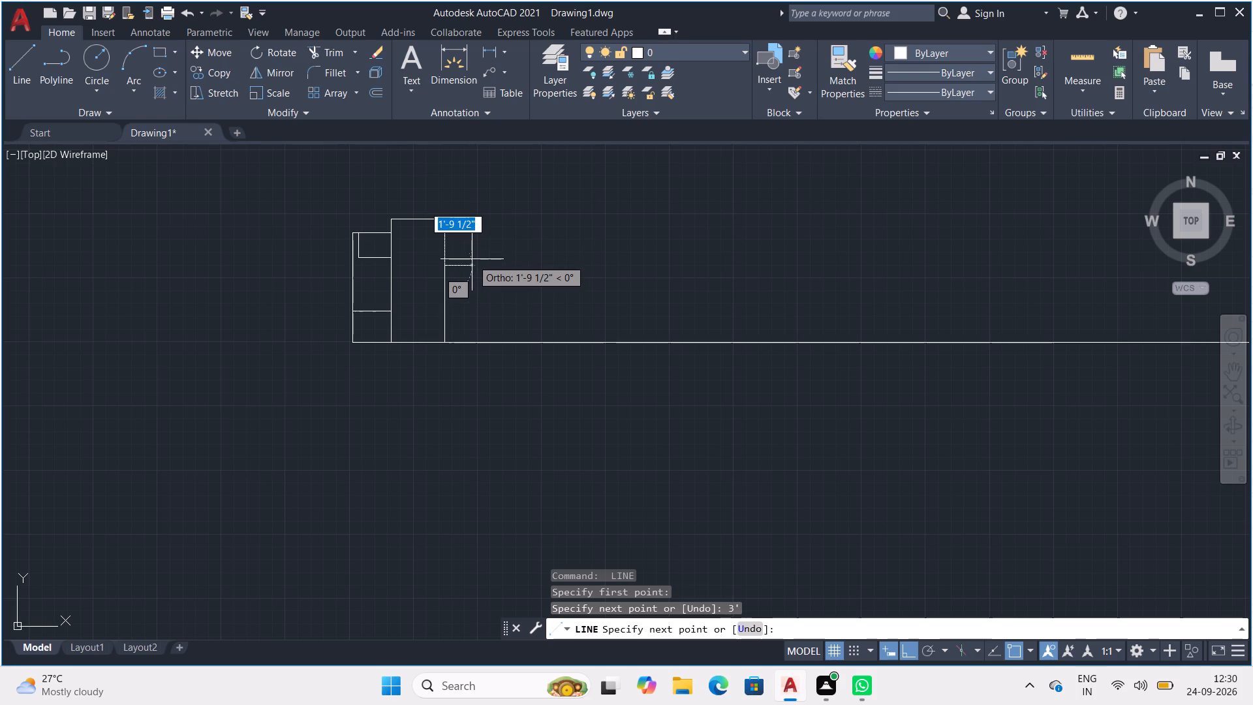
key("ctrl+z")
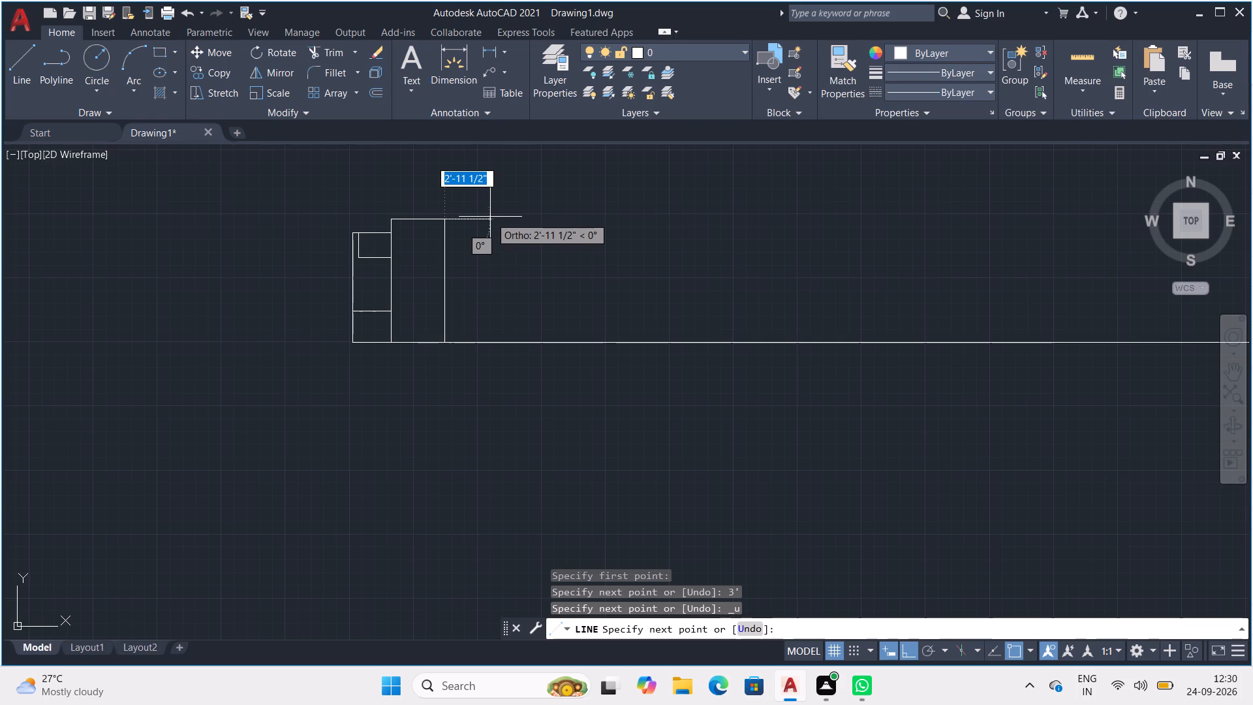
type("3'")
key("Return")
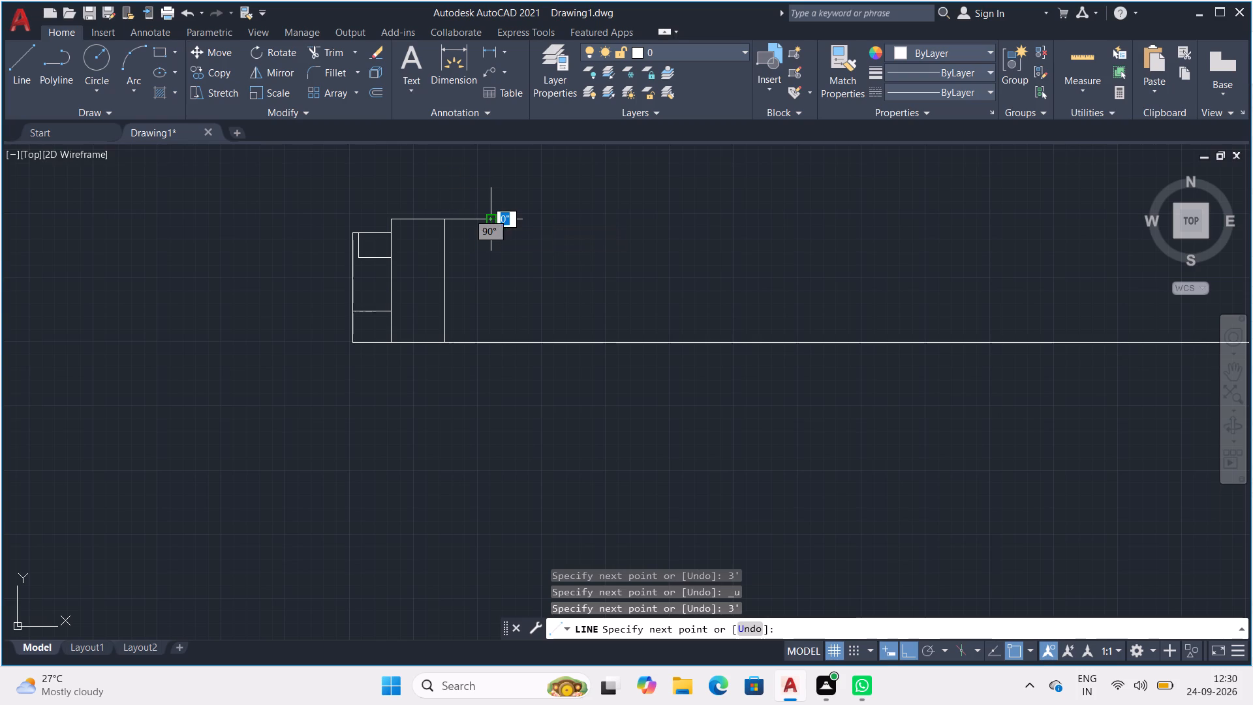
left_click(490, 342)
key("space")
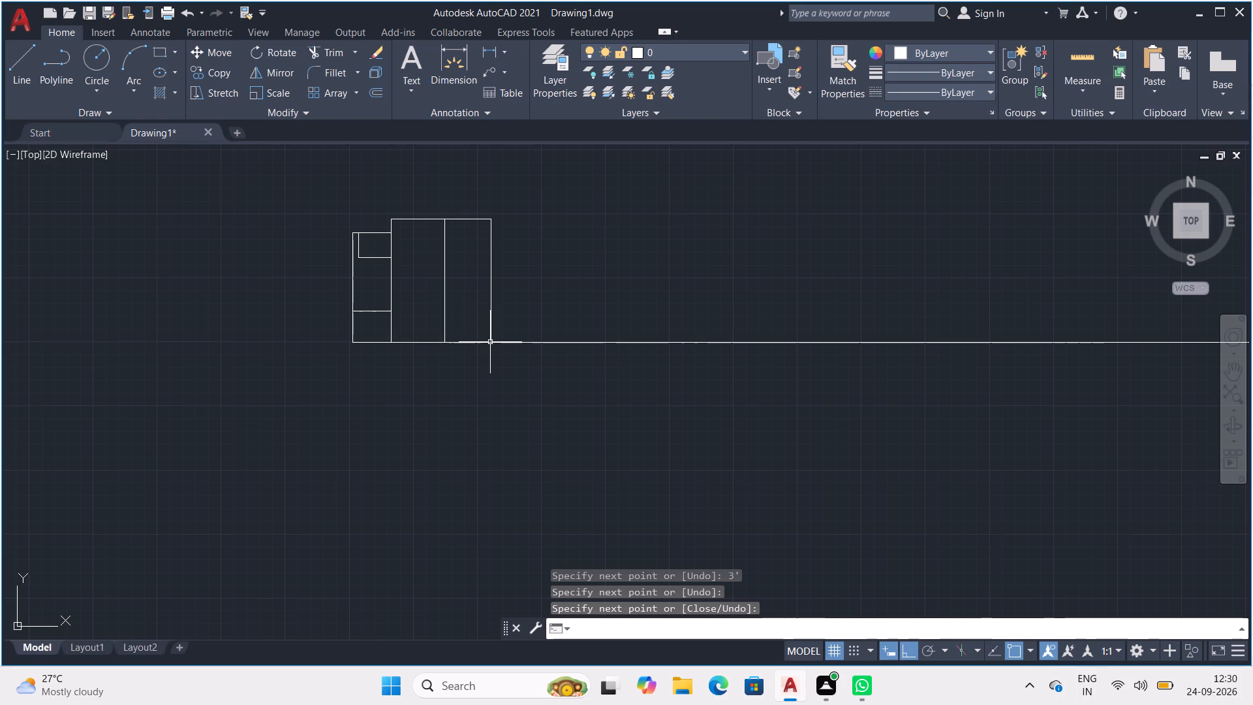
From the upper-right corner of the 3' wide box, draw line segments 1' right and straight down to the base line.
key("l")
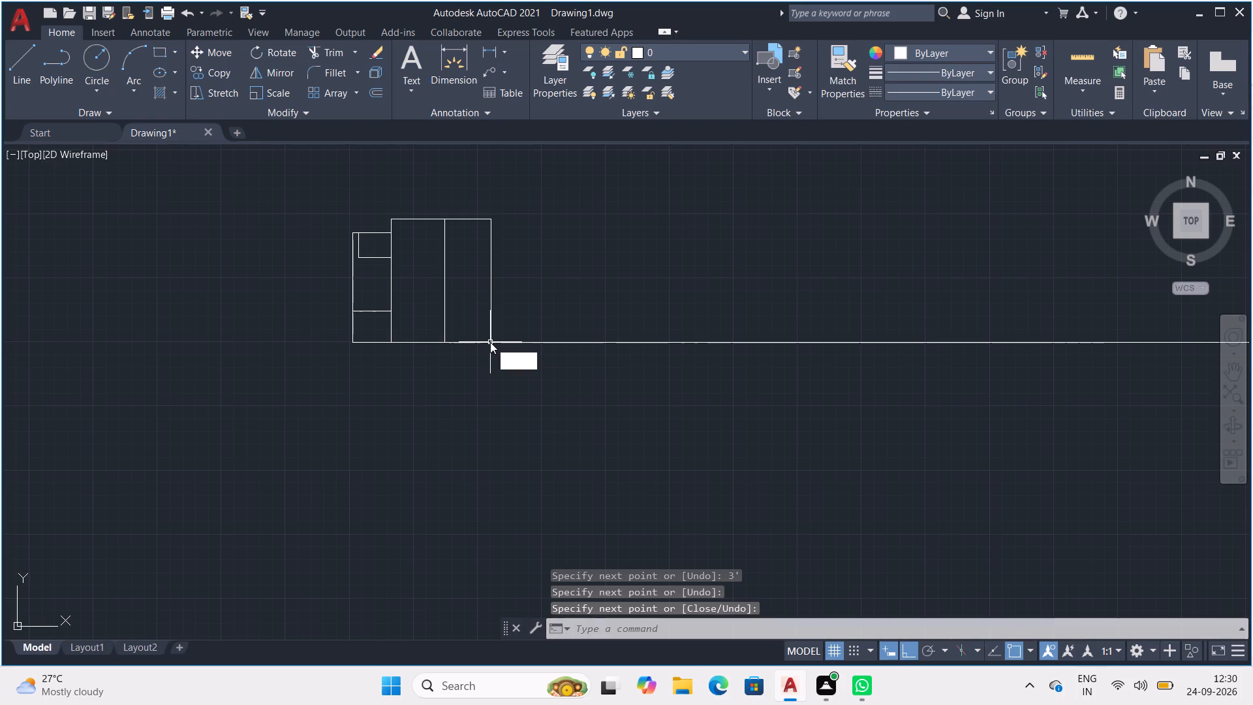
key("Return")
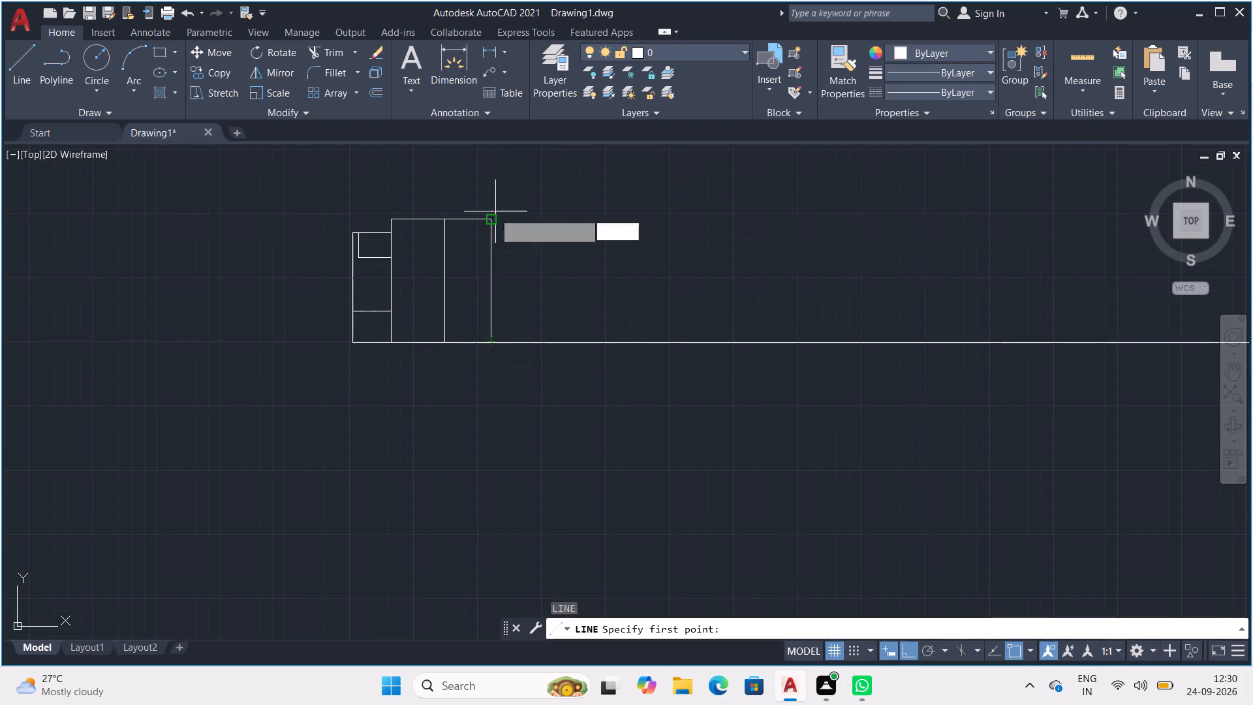
left_click(486, 223)
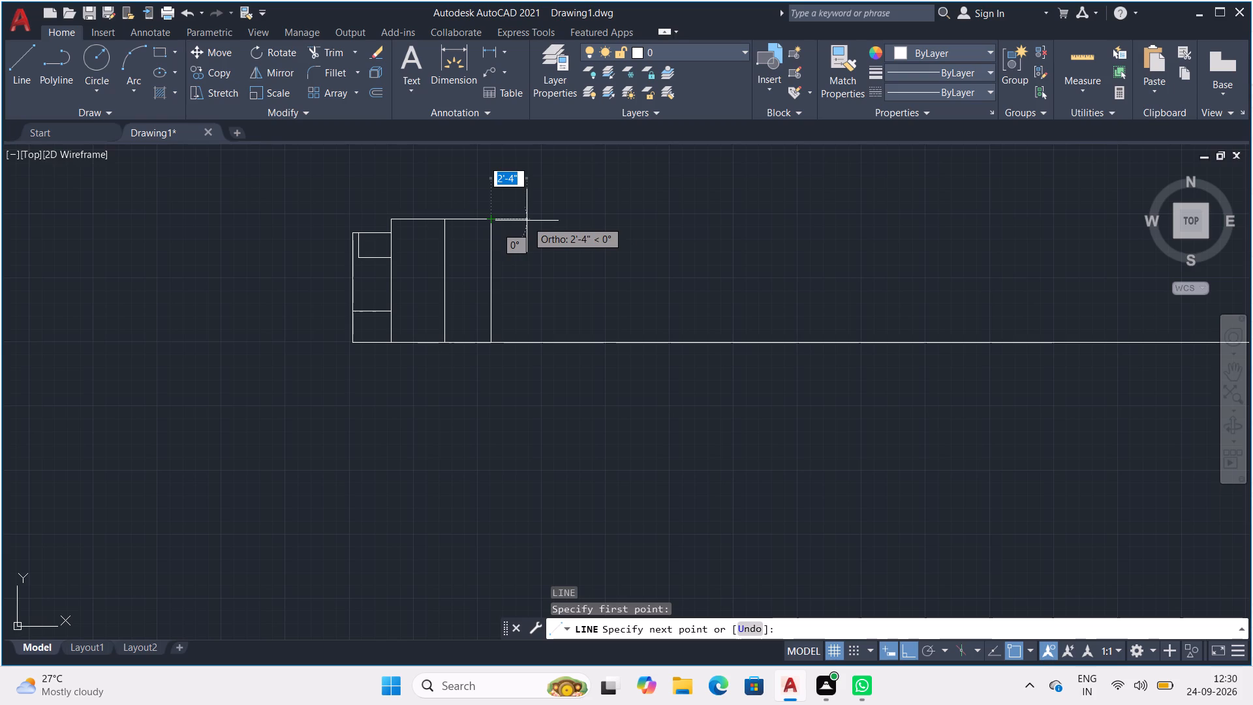
type("1'")
key("Return")
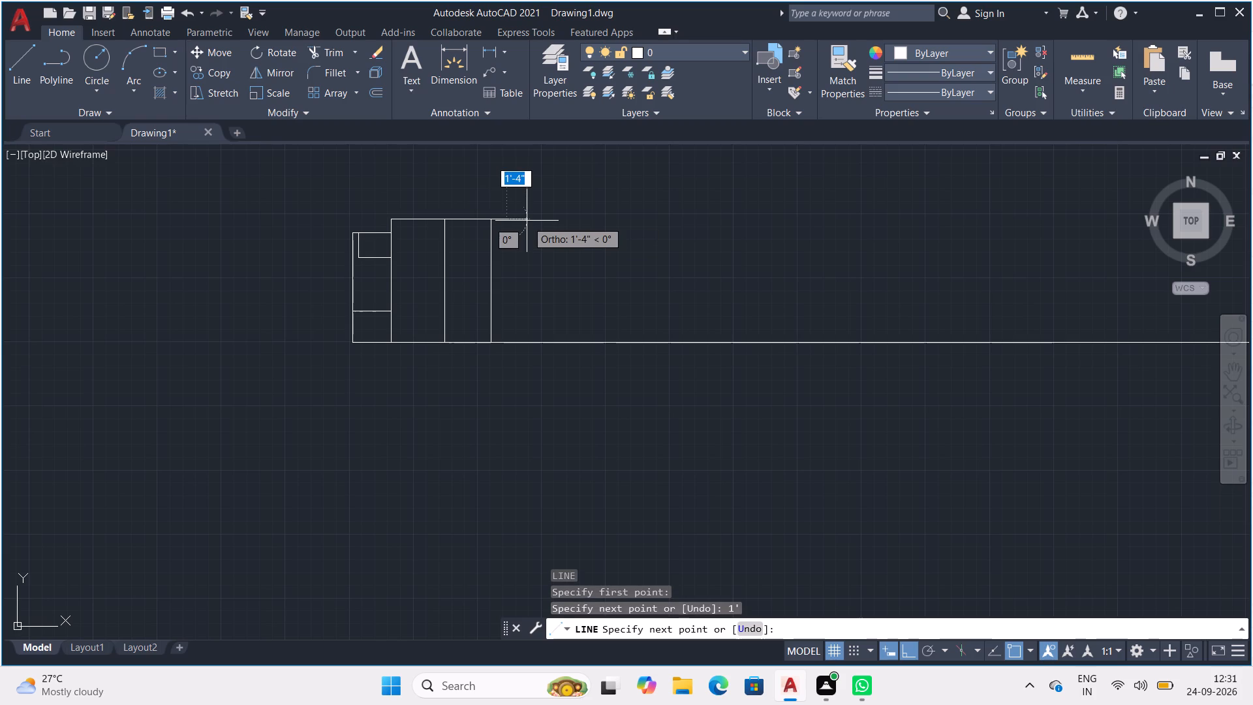
left_click(508, 343)
key("space")
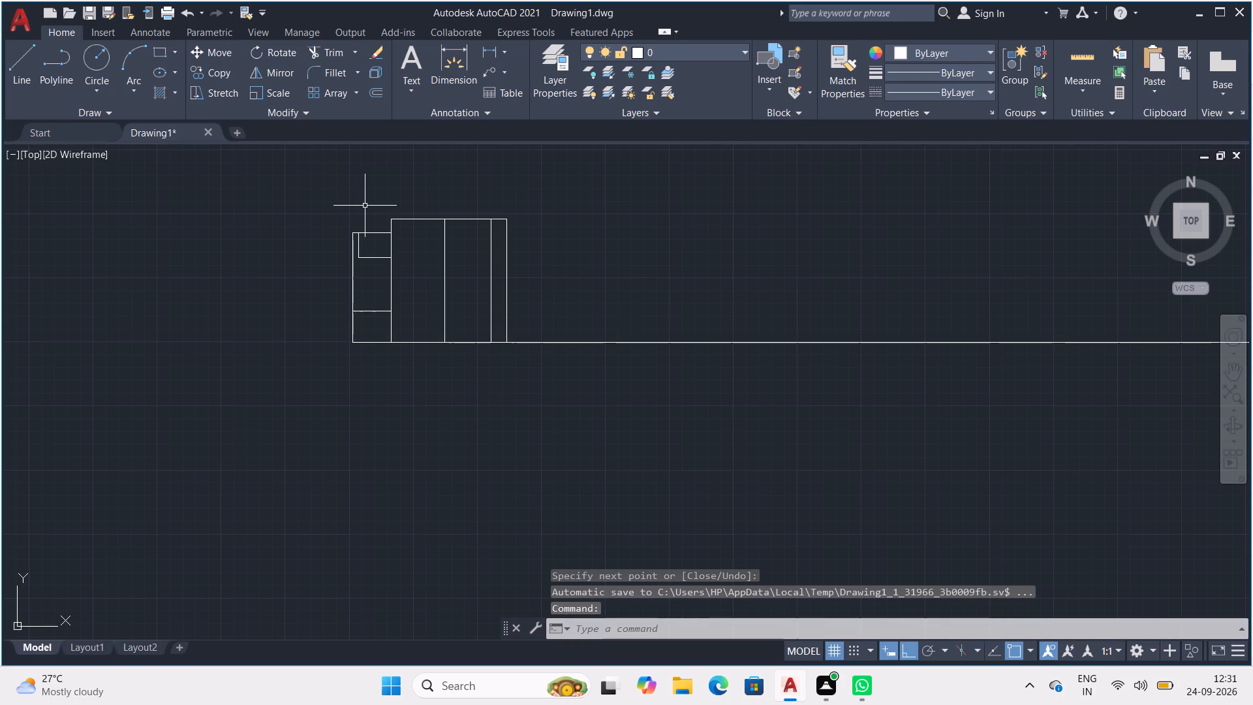
Draw a horizontal line about 23'-5" to the right from the 3'-6" wide box's right edge, level with the first box's lower divider.
scroll(365, 206, "up", 3)
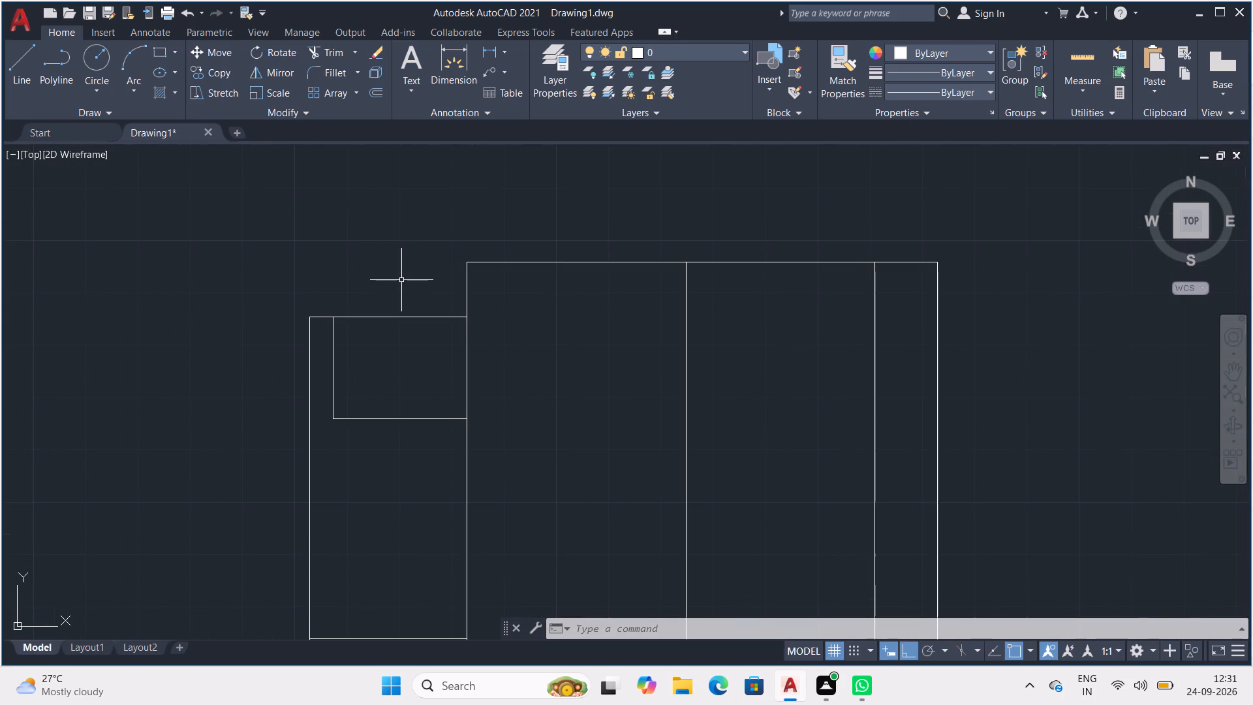
middle_click_drag(400, 280, 273, 214)
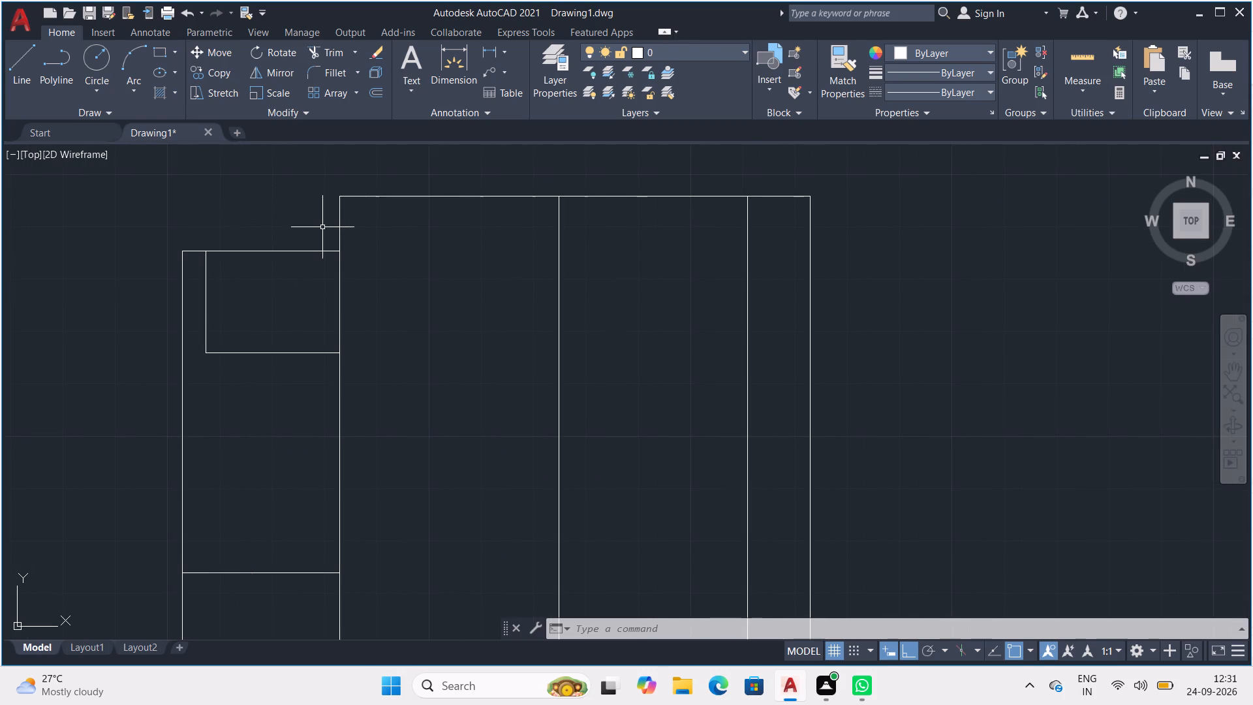
middle_click_drag(315, 227, 313, 225)
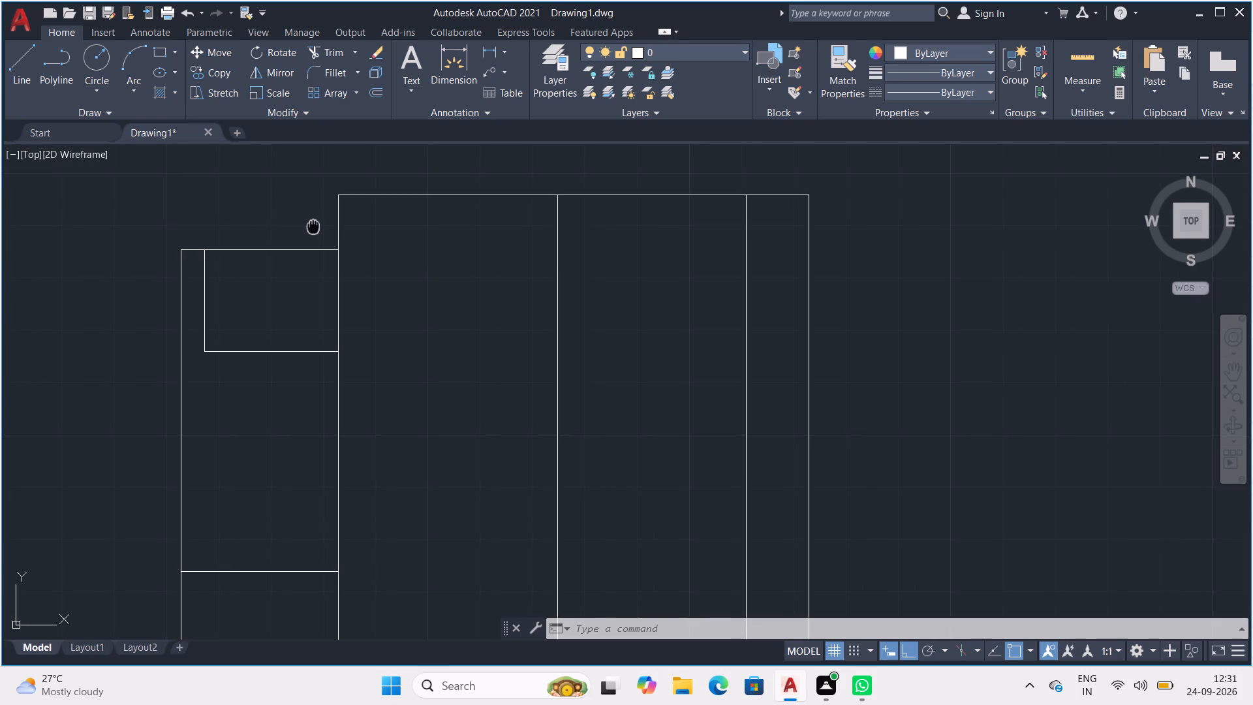
middle_click_drag(313, 225, 130, 210)
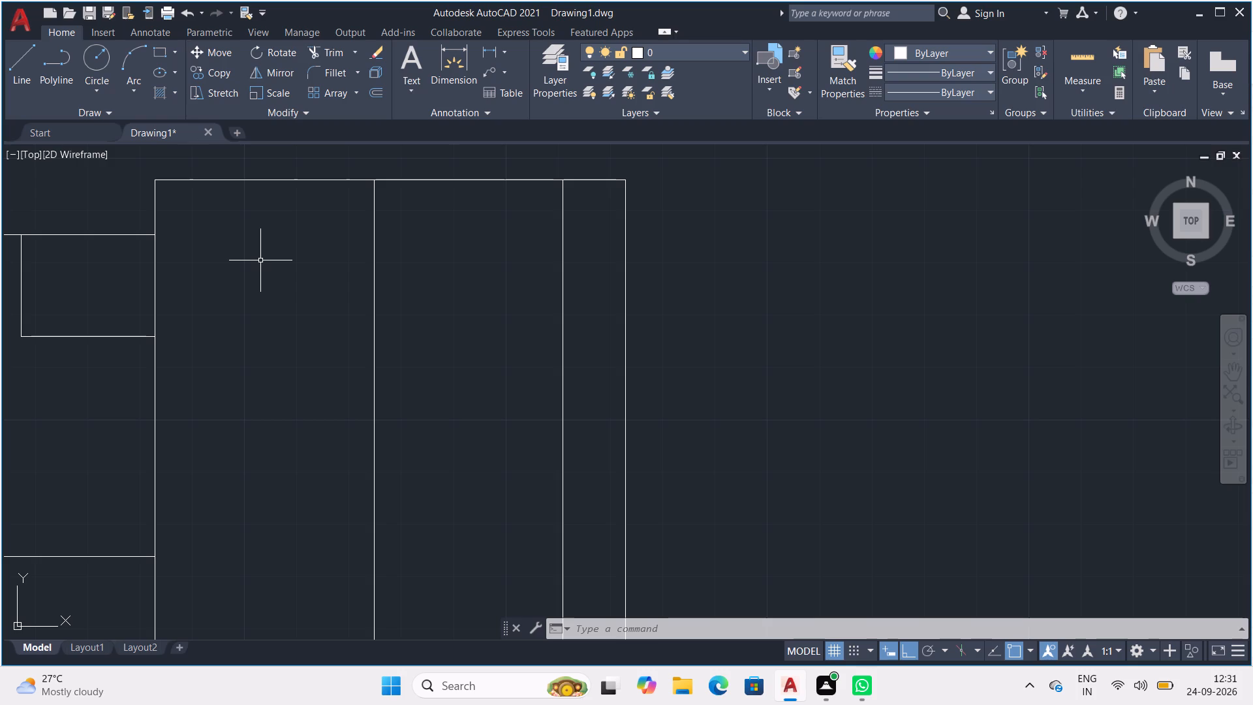
scroll(294, 302, "down", 2)
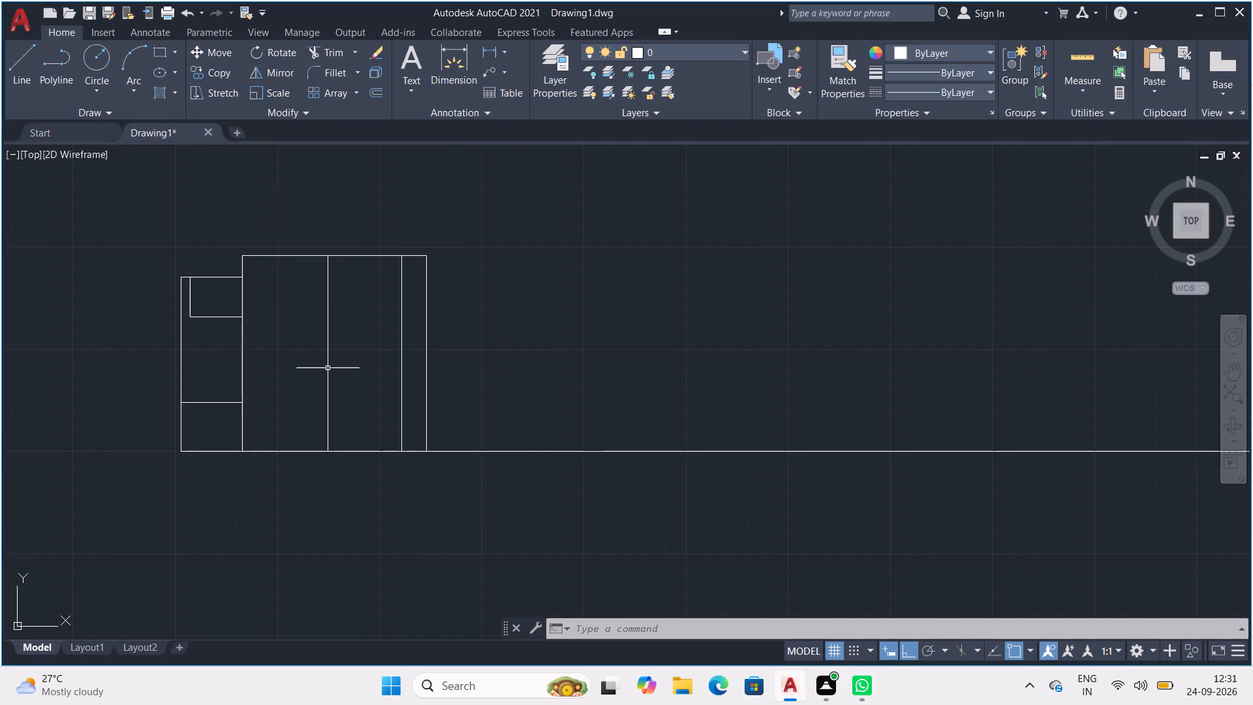
middle_click_drag(329, 369, 355, 213)
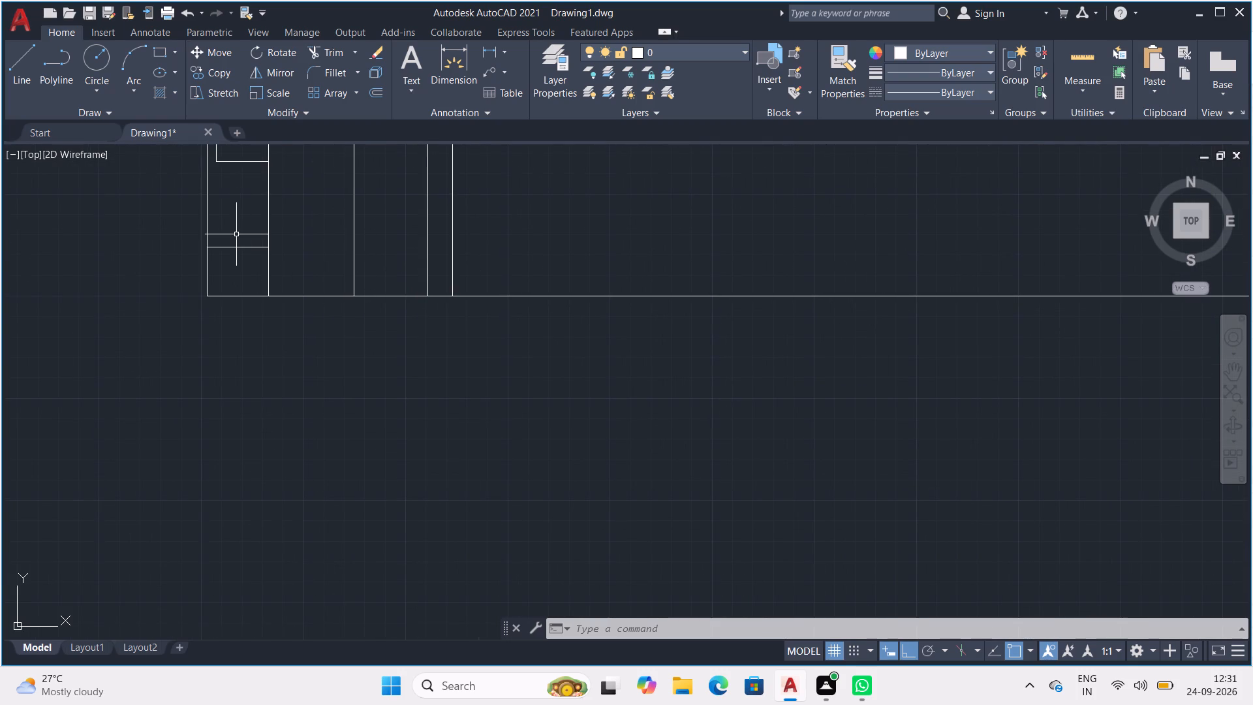
key("l")
key("Return")
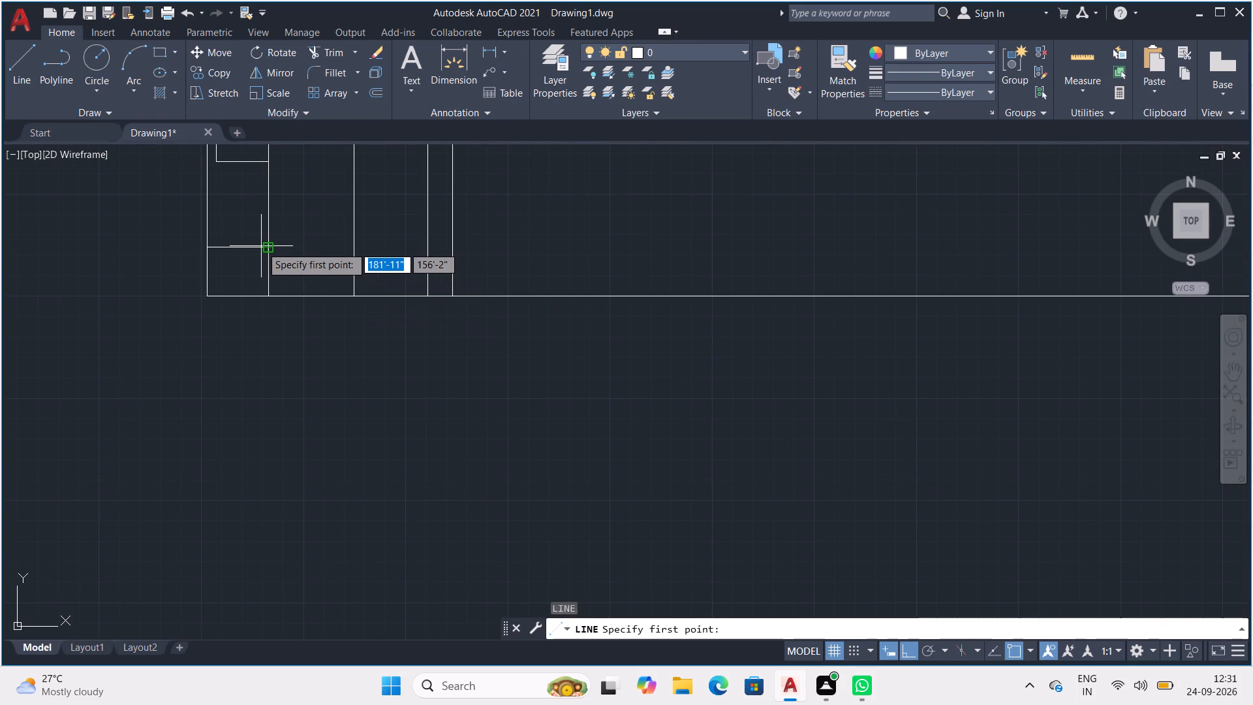
left_click(357, 245)
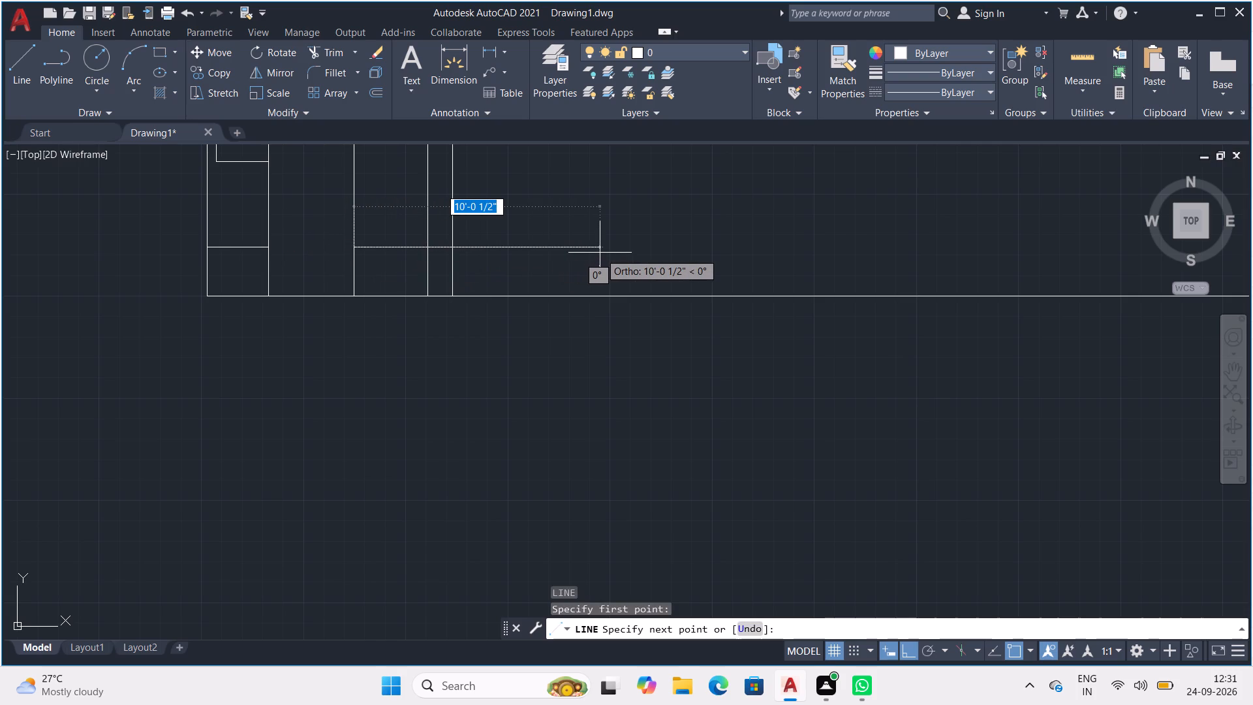
left_click(931, 259)
key("space")
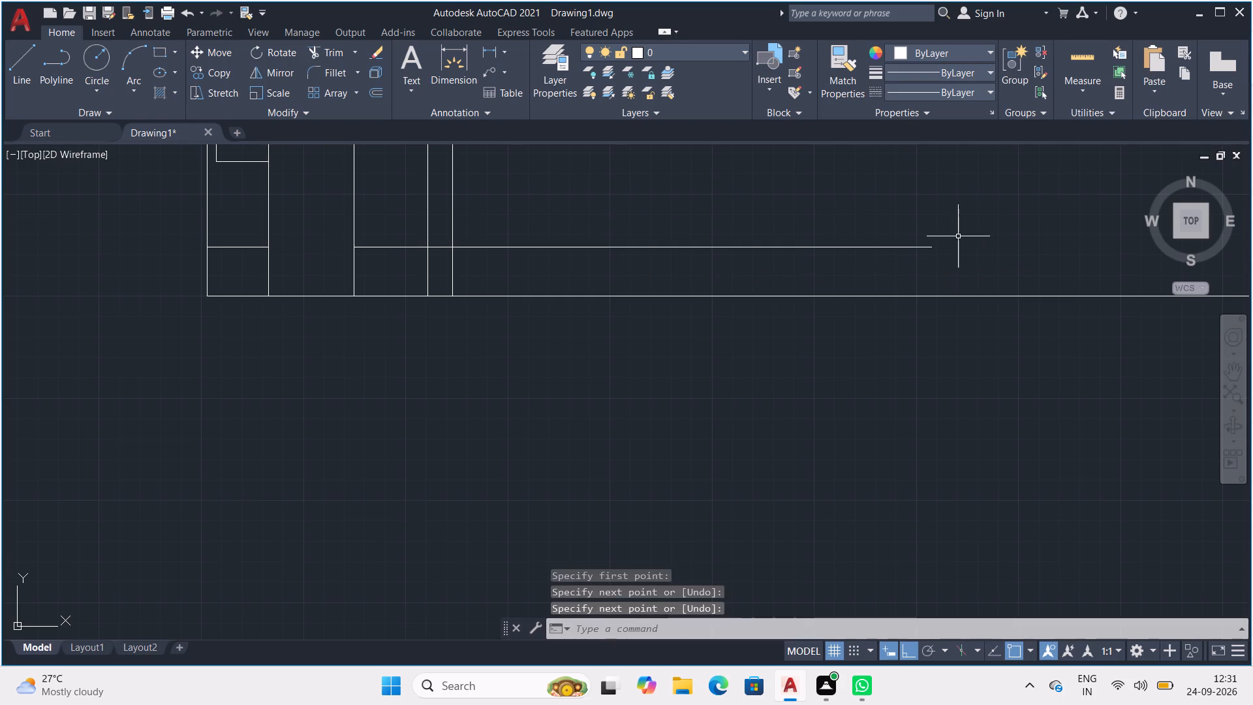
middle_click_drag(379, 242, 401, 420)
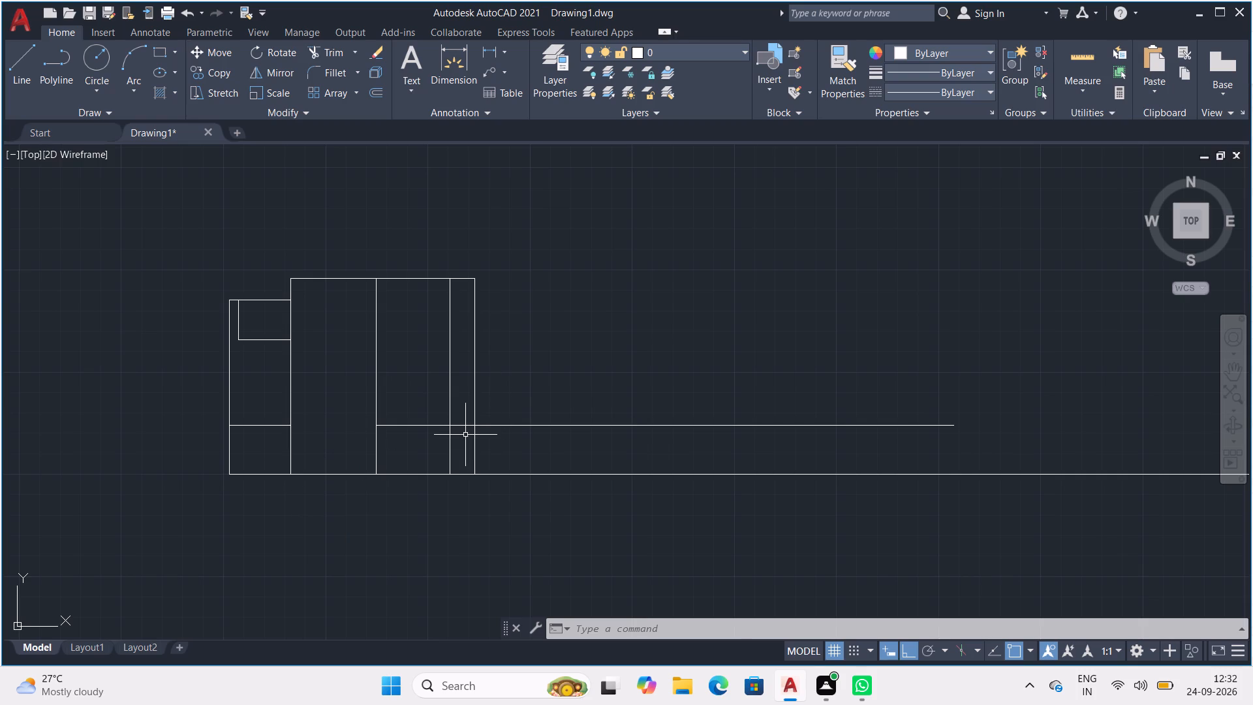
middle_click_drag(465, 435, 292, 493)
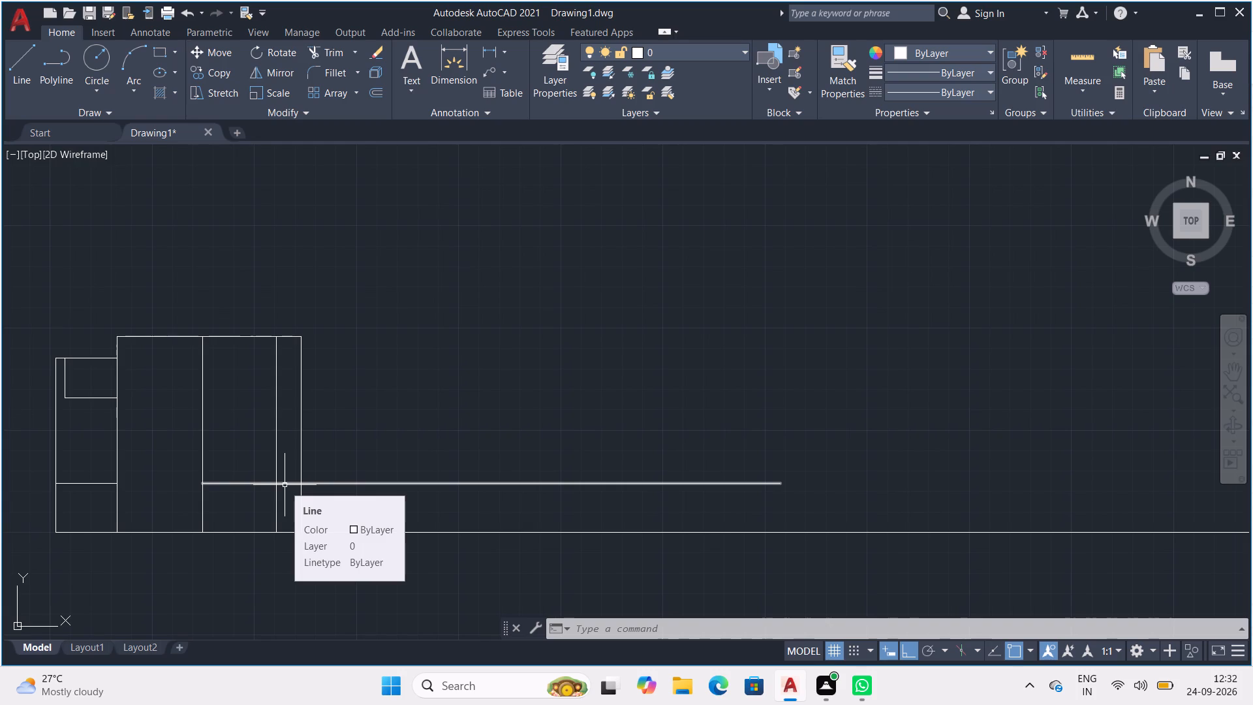
From the 1' wide box's right edge, draw line segments 1'-6" right along the long horizontal line and about 6'-9" straight up.
key("l")
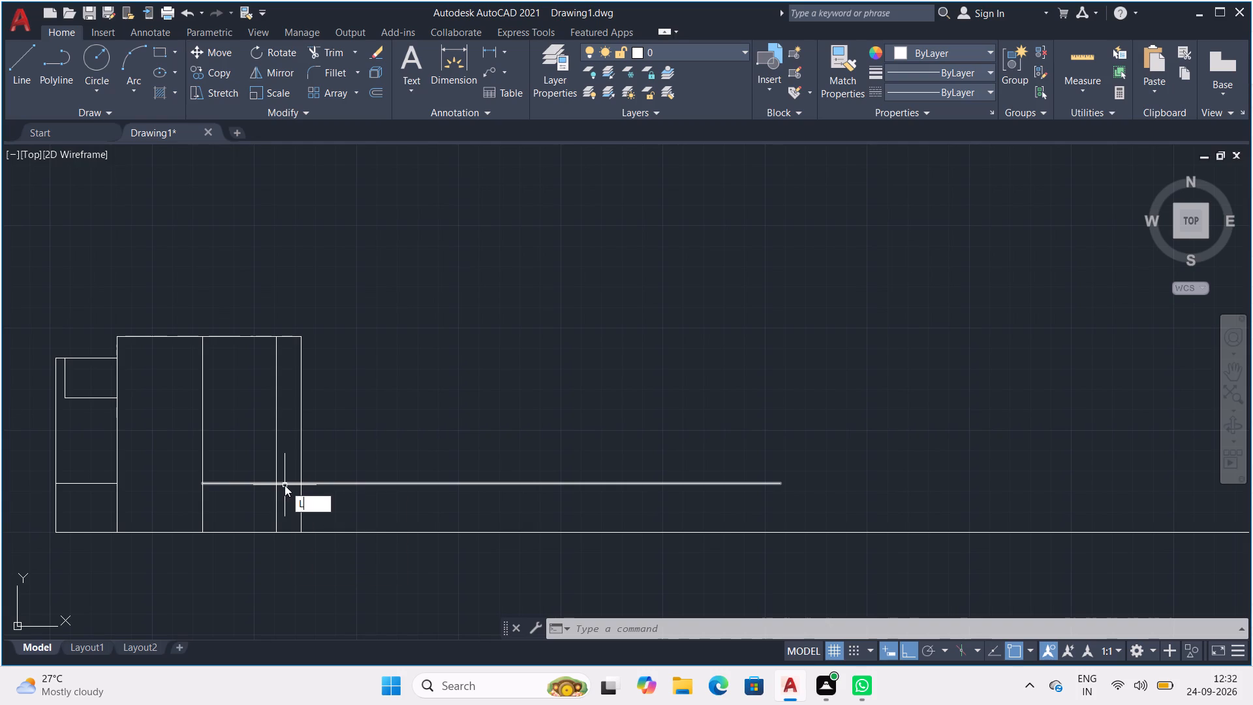
key("Return")
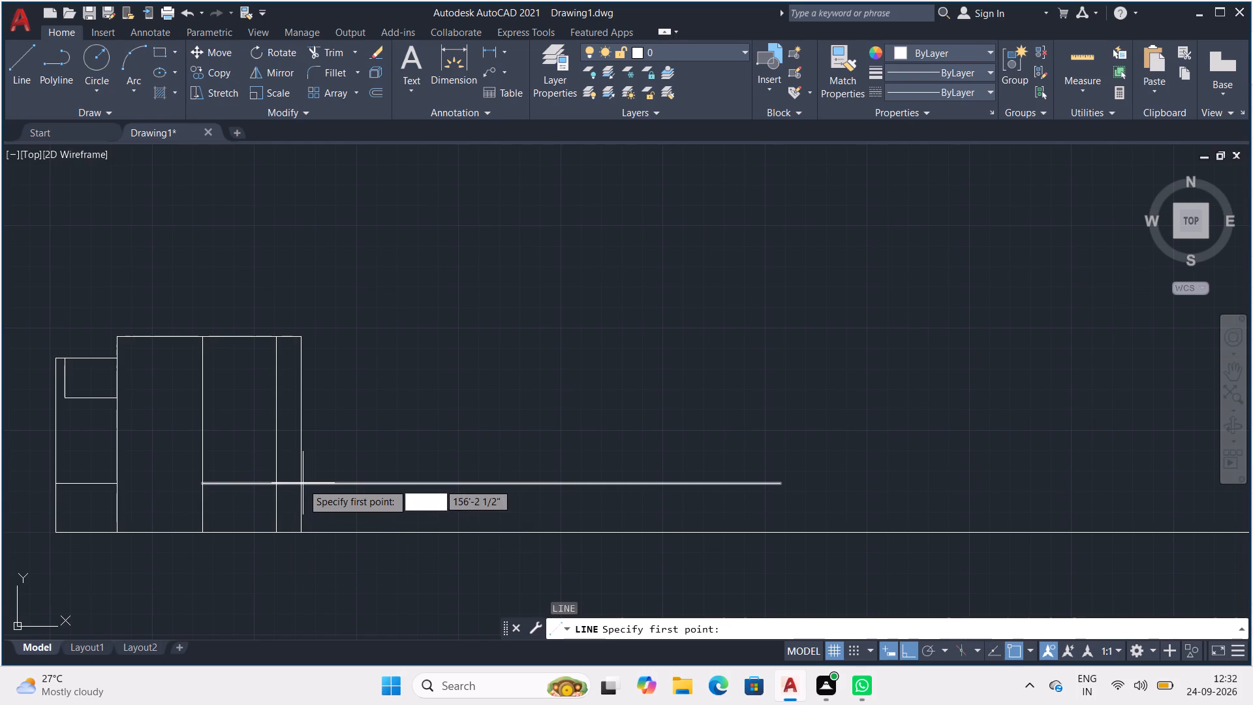
left_click(300, 483)
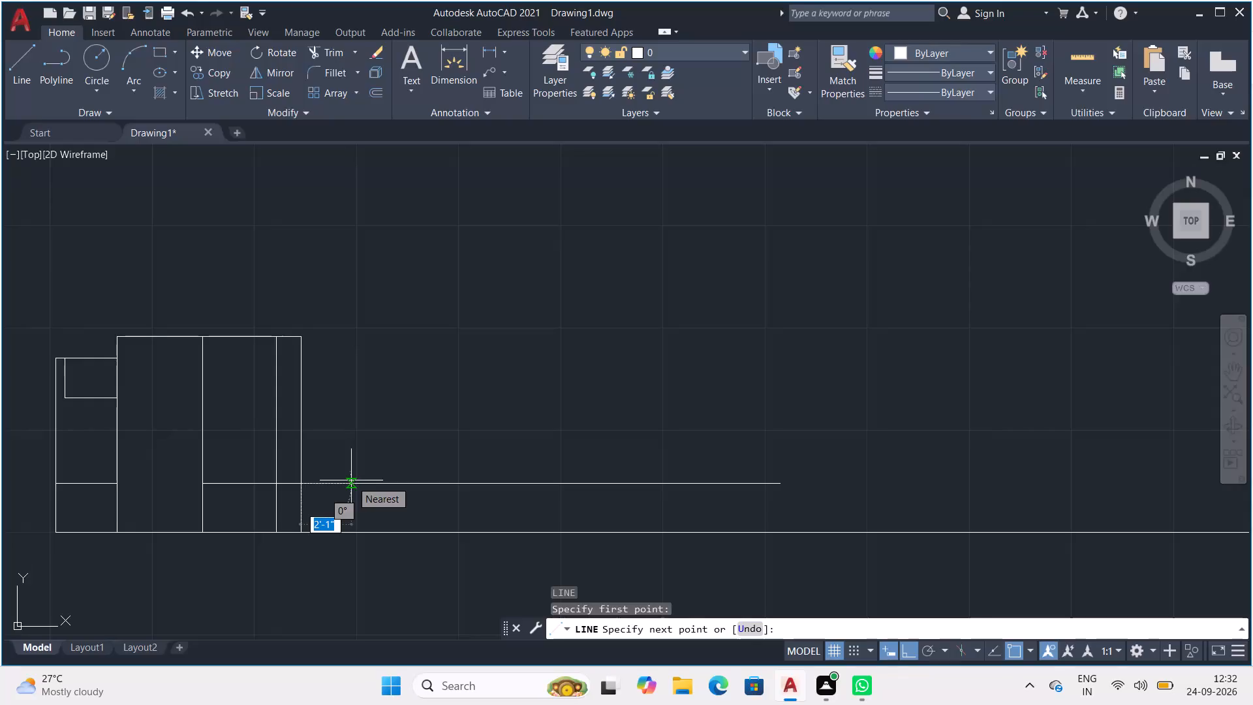
key("1")
type("'-6\"")
key("Return")
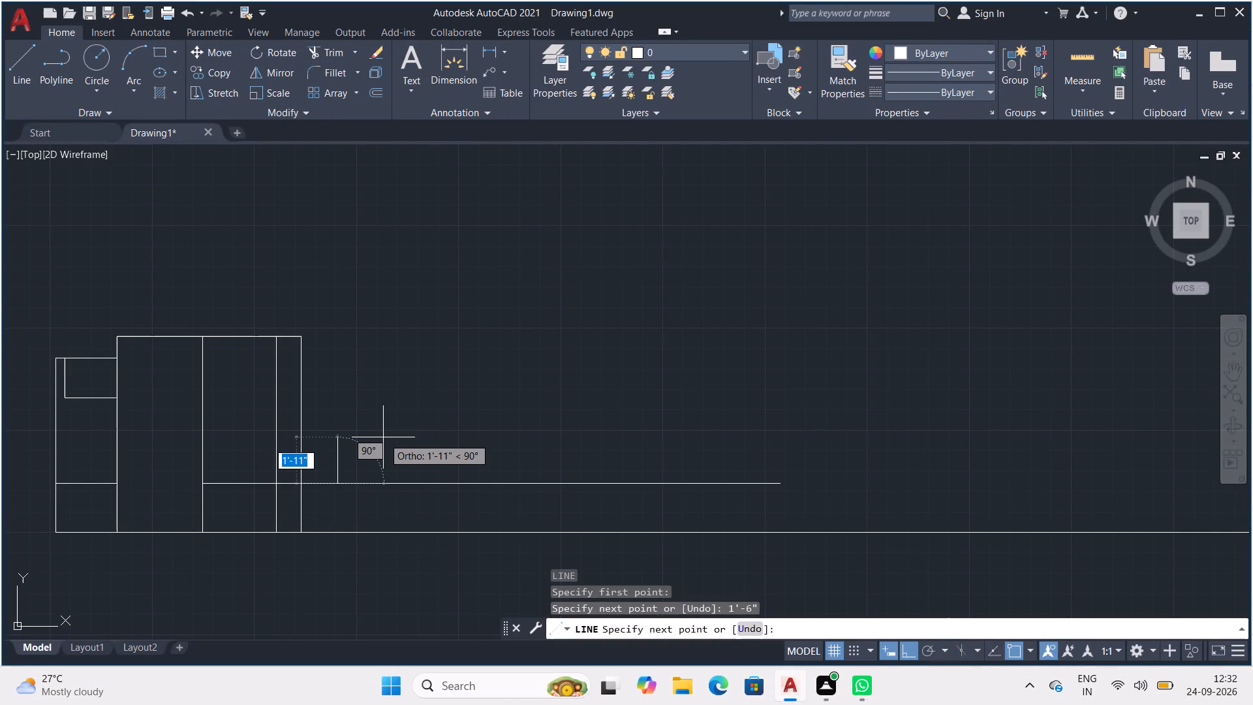
left_click(350, 317)
key("space")
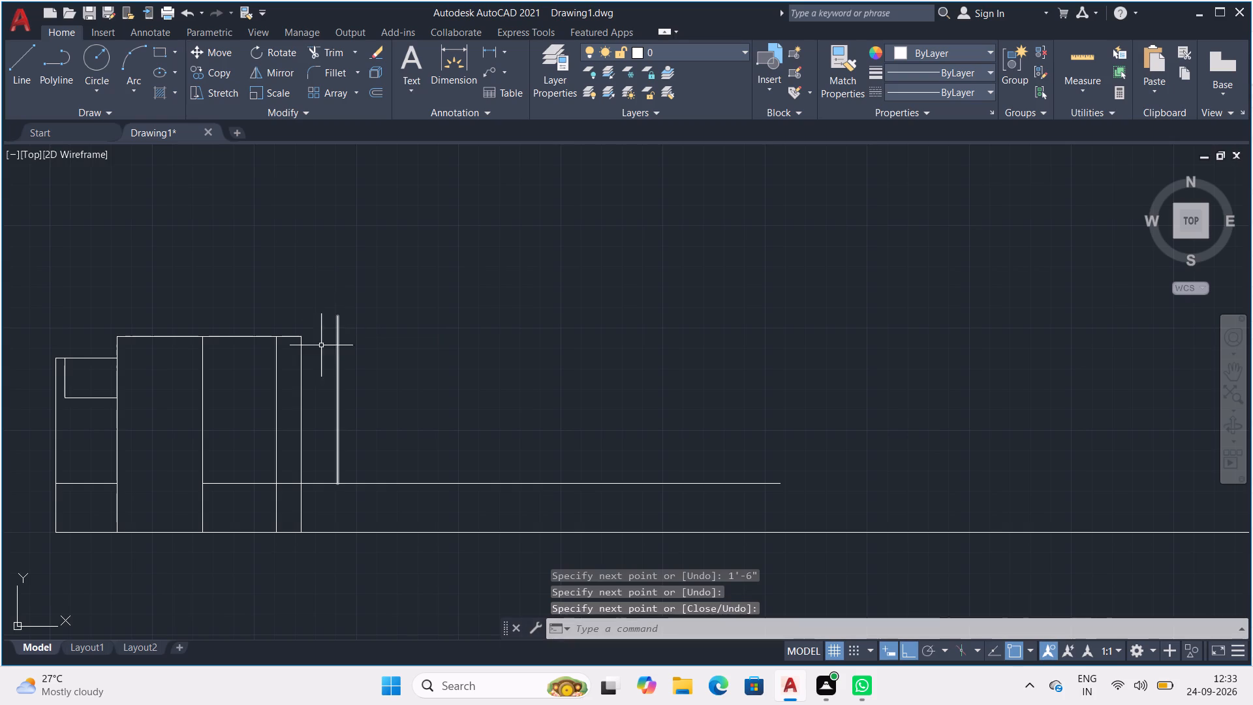
From the foot of the new vertical line, draw line segments 2' right and straight up to above that vertical's top.
key("l")
key("Return")
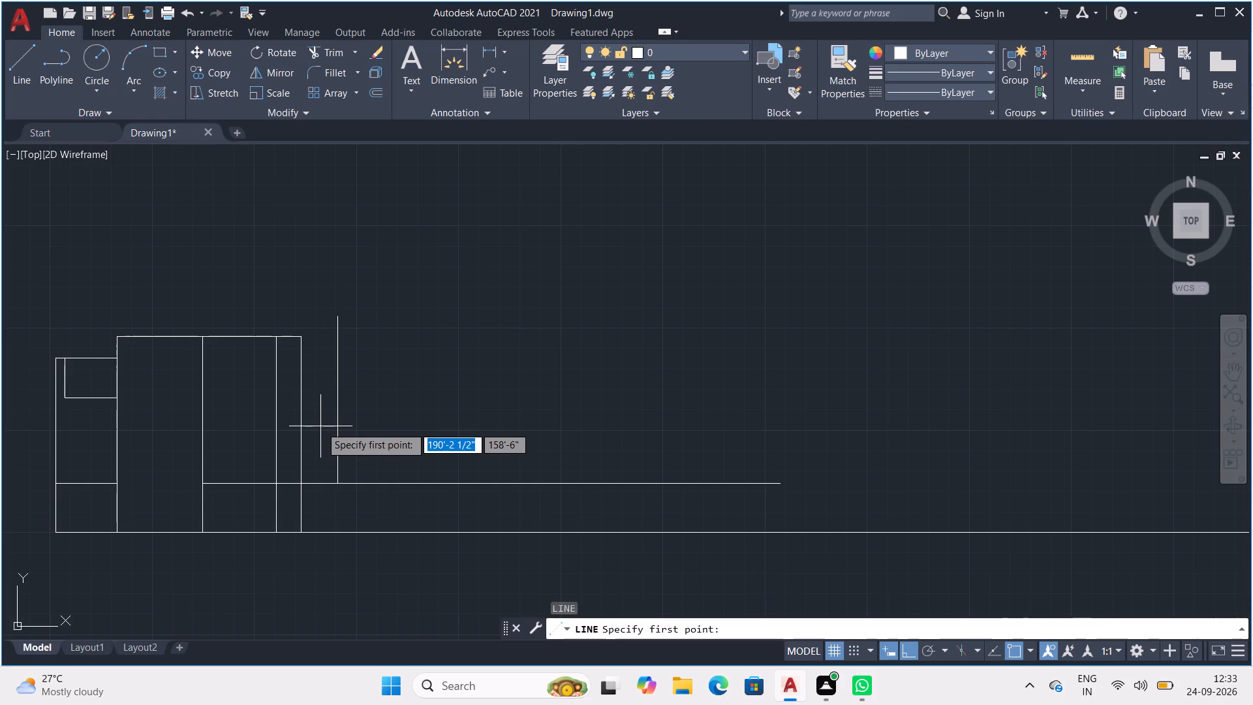
left_click(337, 482)
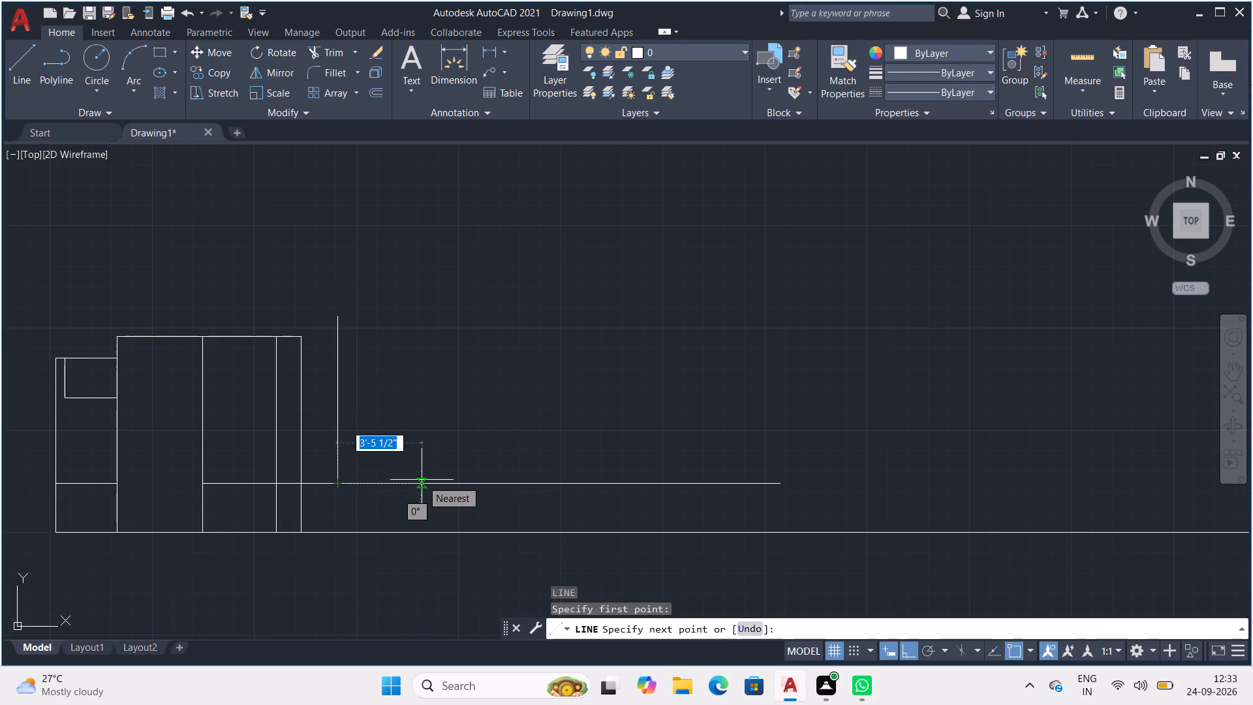
type("2'")
key("Return")
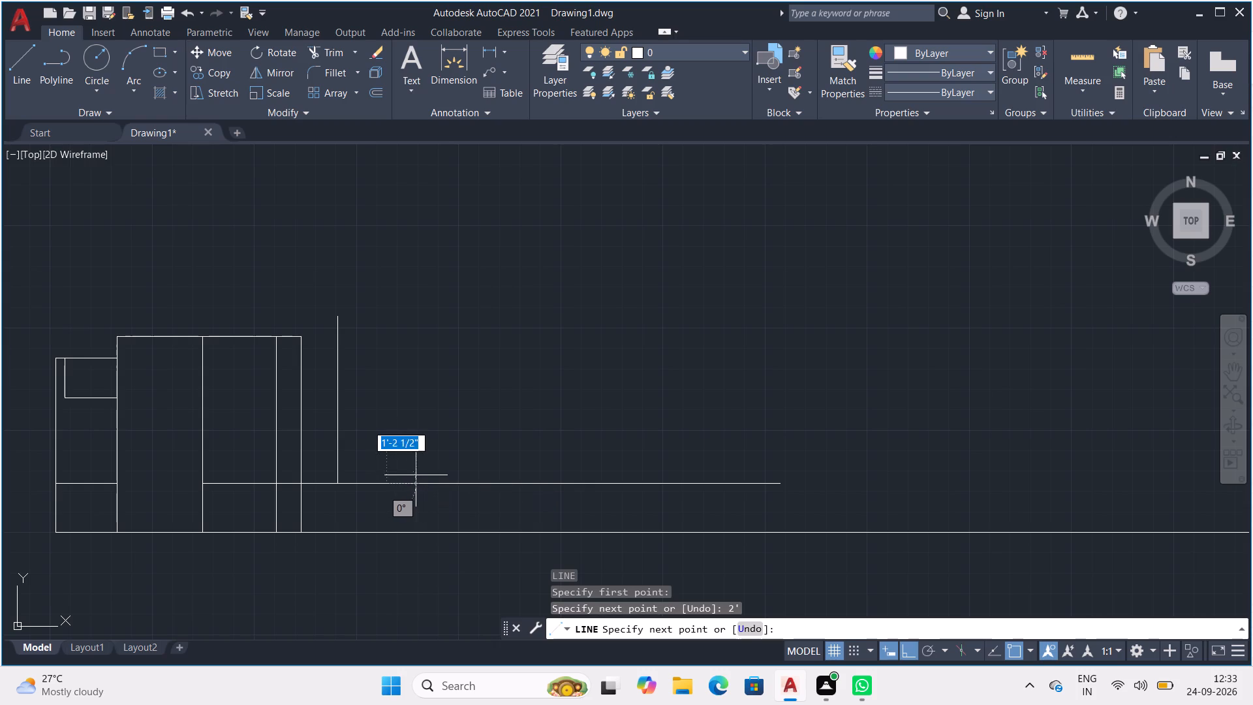
left_click(384, 287)
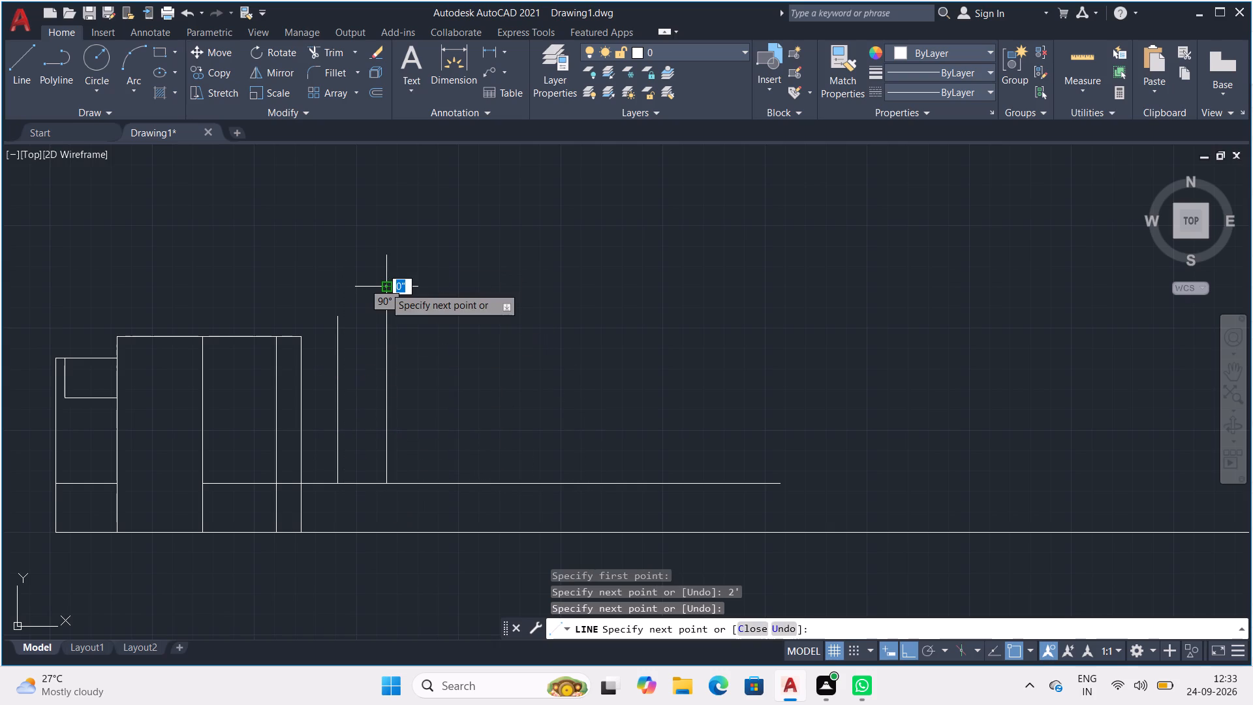
key("space")
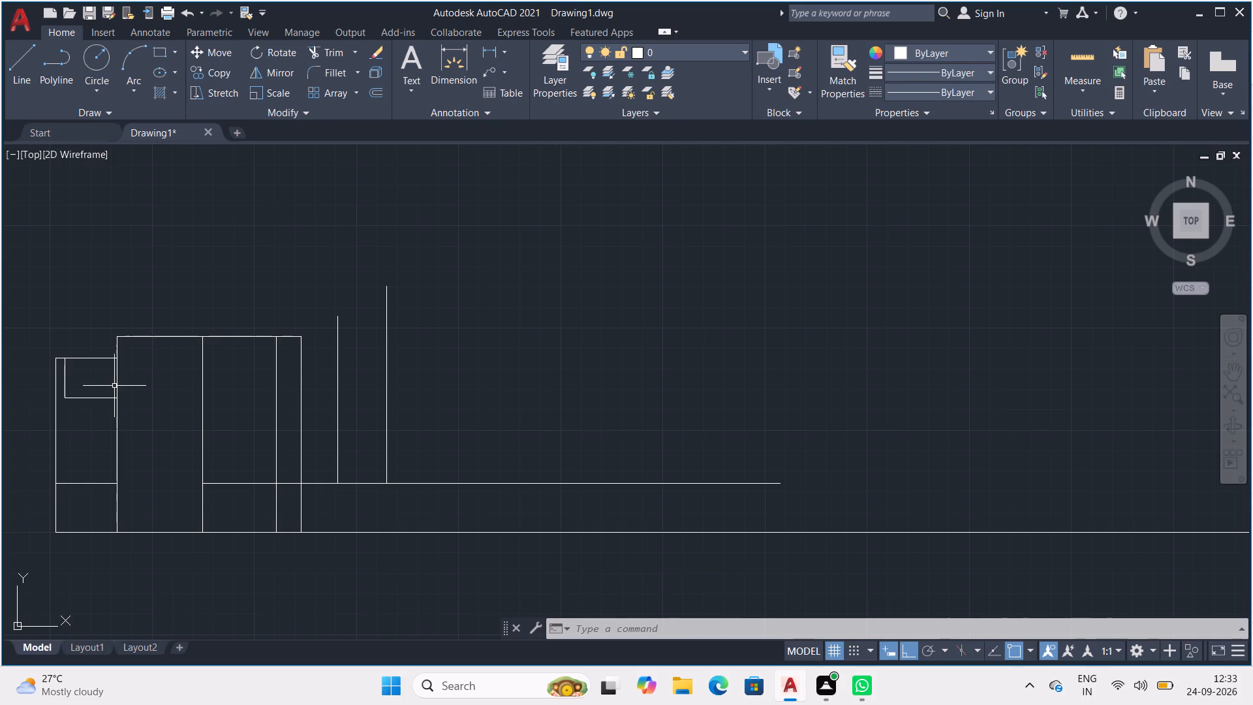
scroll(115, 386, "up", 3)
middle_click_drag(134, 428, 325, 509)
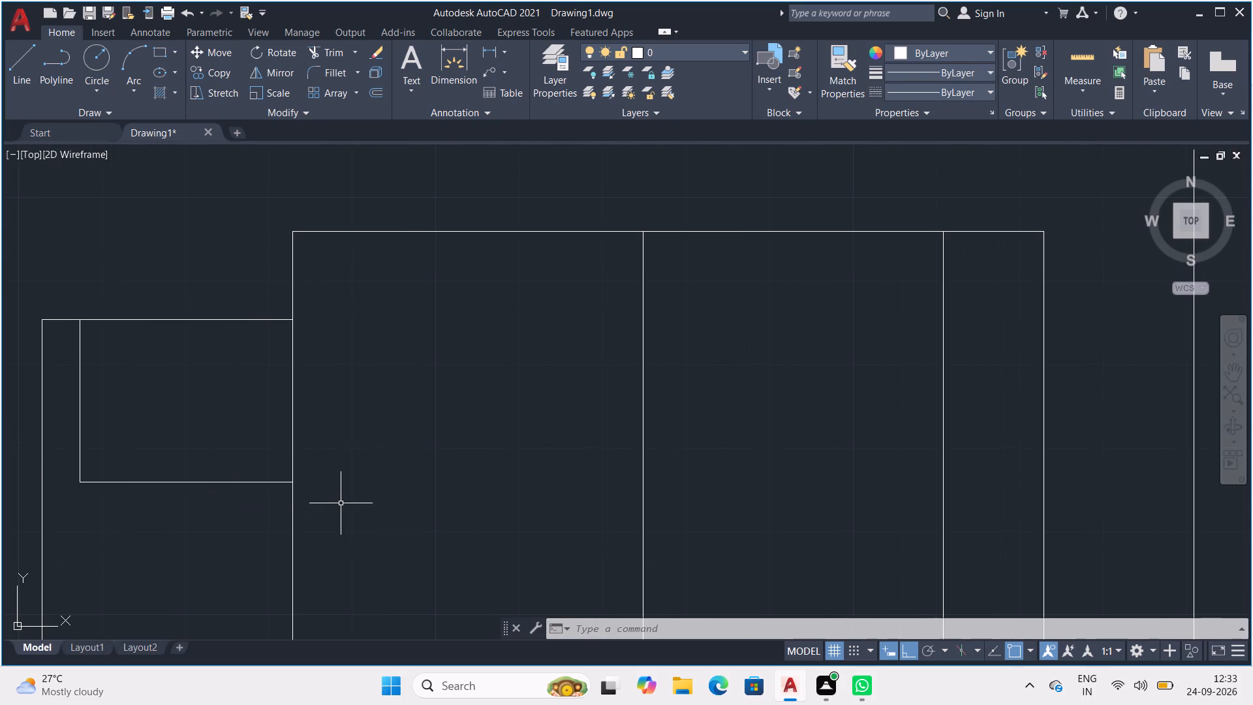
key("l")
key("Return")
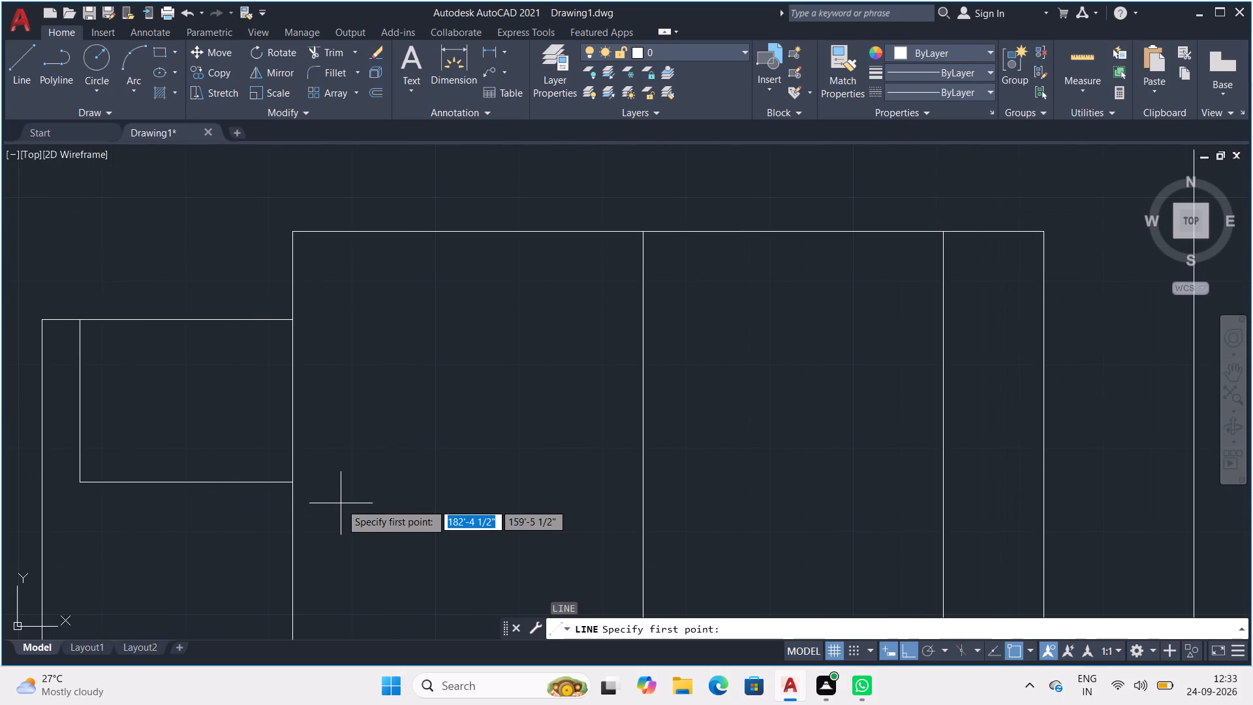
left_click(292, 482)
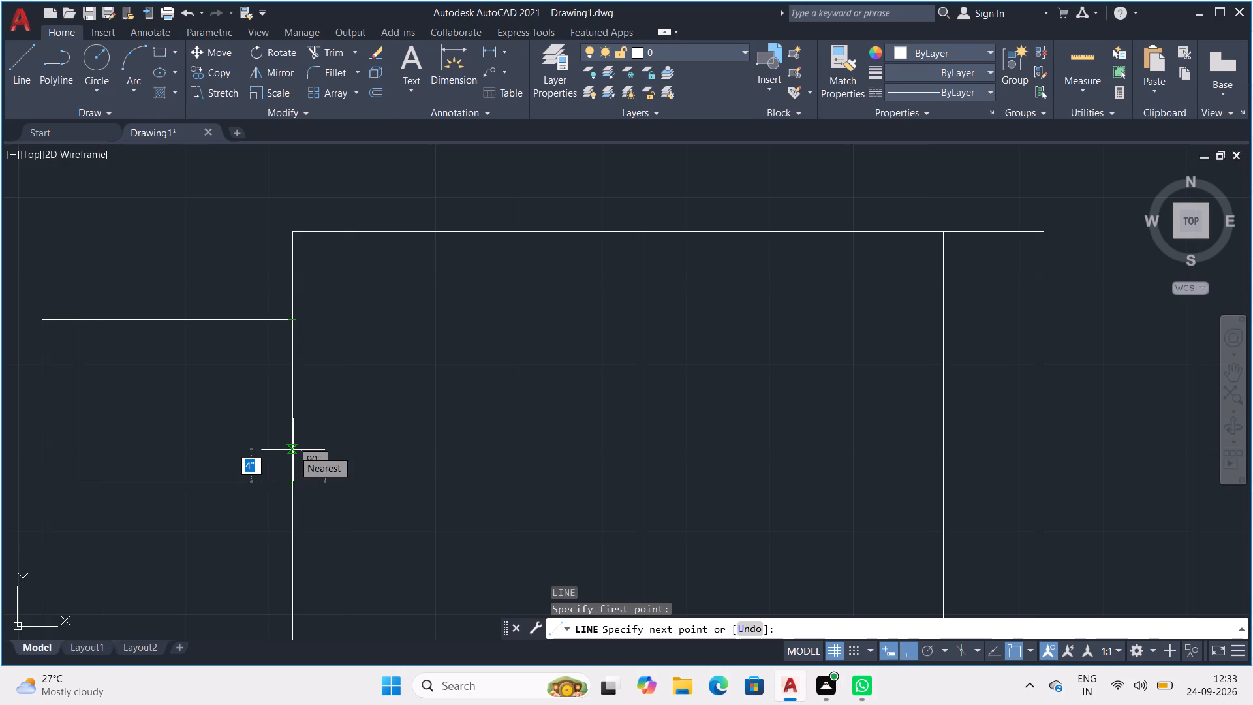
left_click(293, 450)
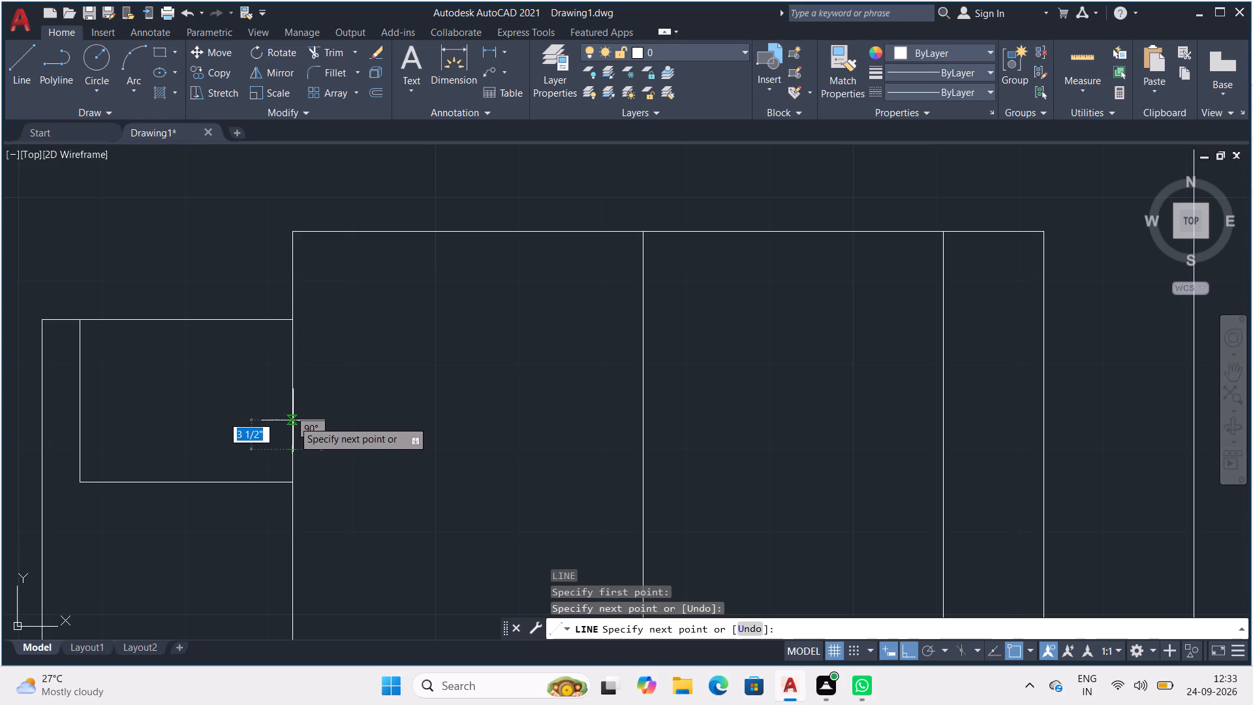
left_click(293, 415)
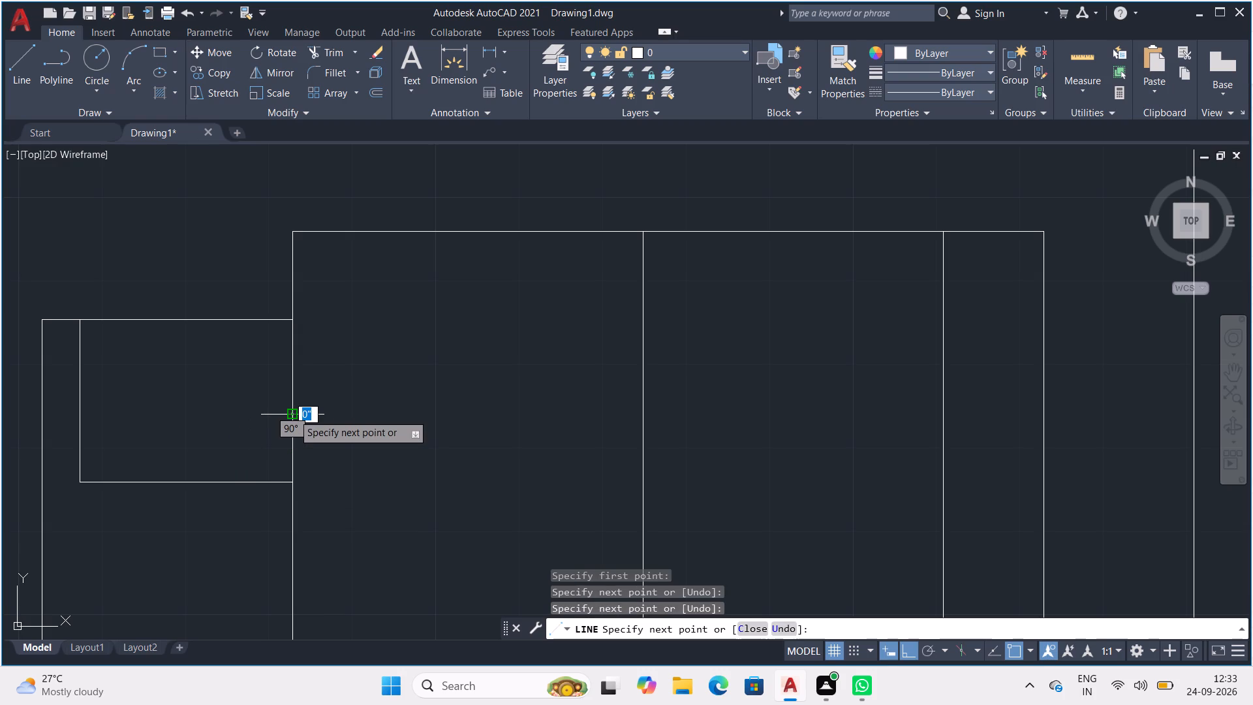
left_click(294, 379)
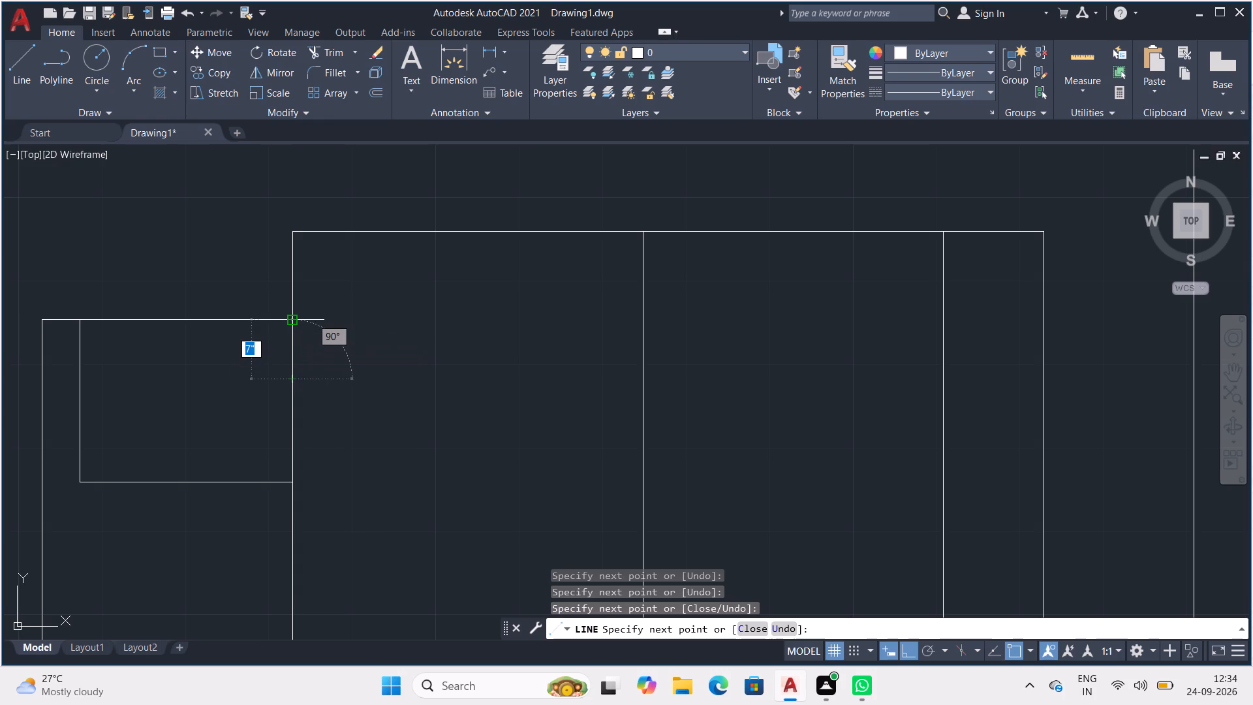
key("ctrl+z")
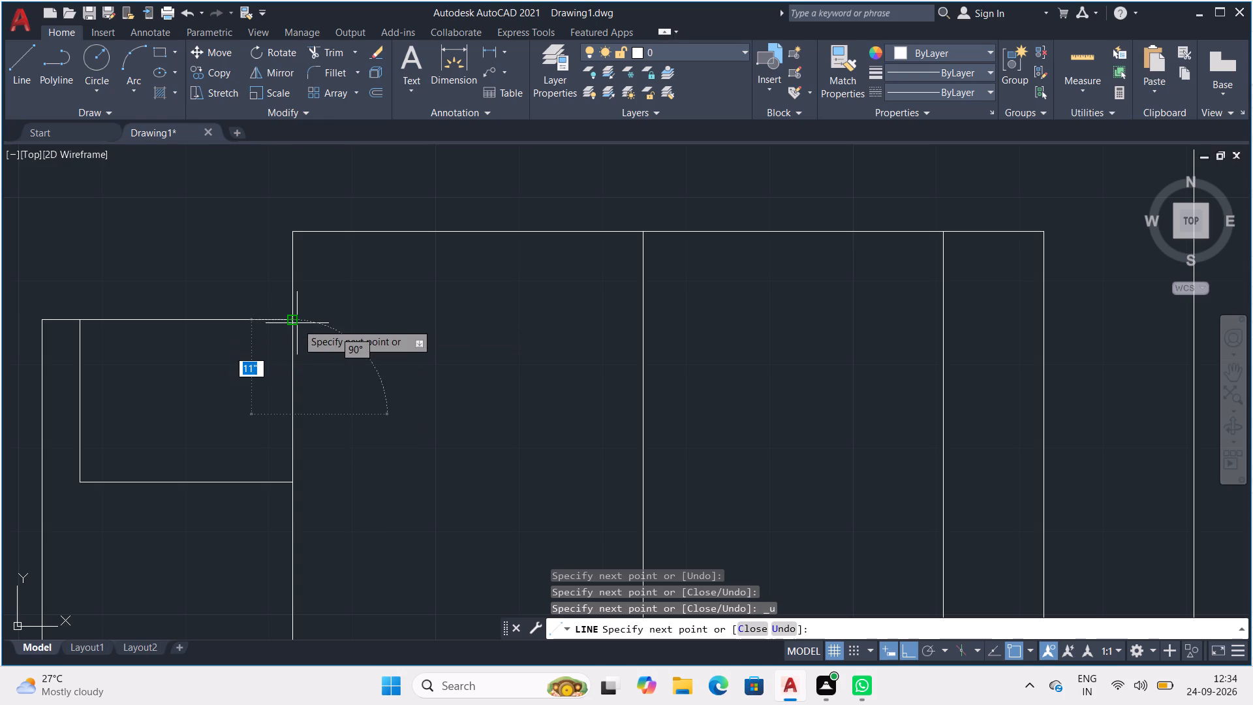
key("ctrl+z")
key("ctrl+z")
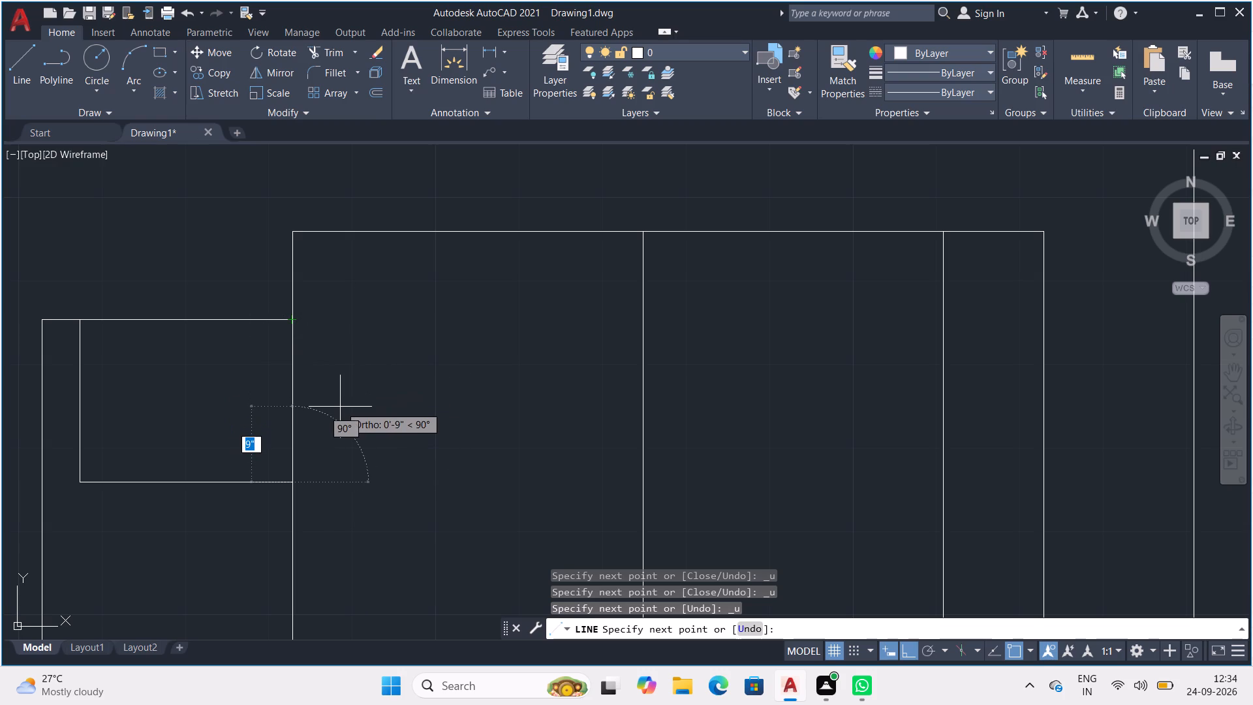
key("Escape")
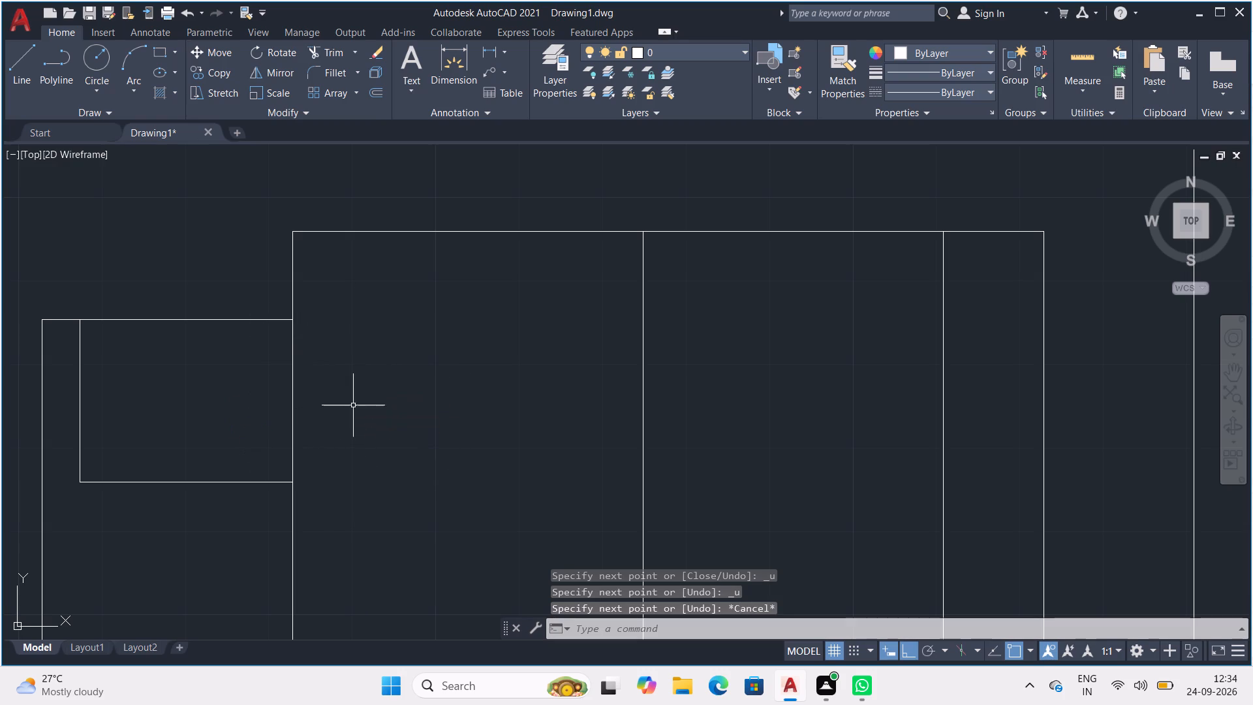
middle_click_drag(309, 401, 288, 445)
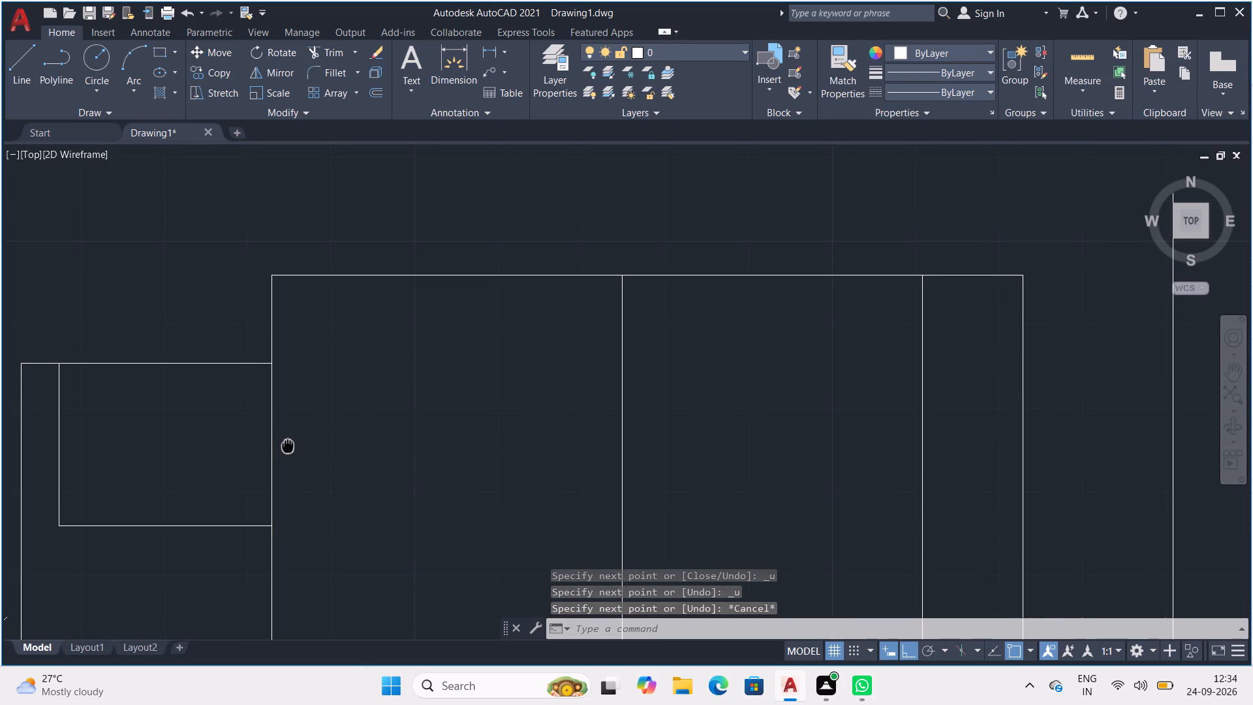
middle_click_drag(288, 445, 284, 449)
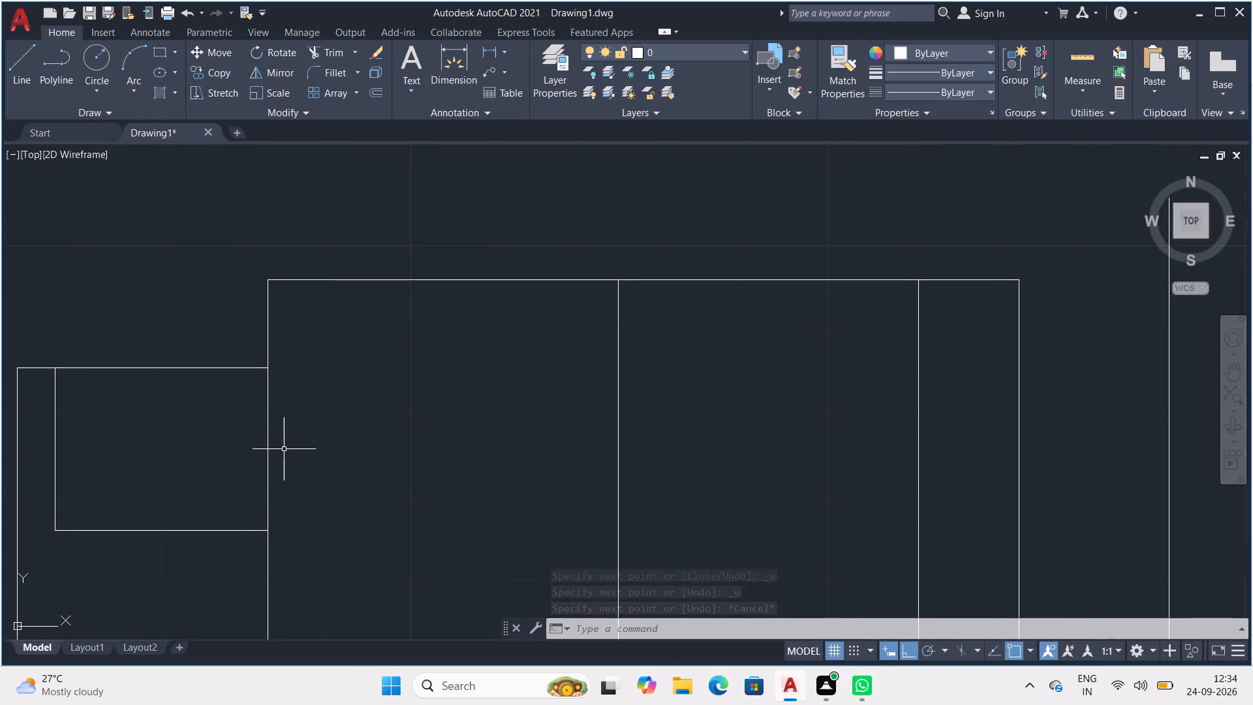
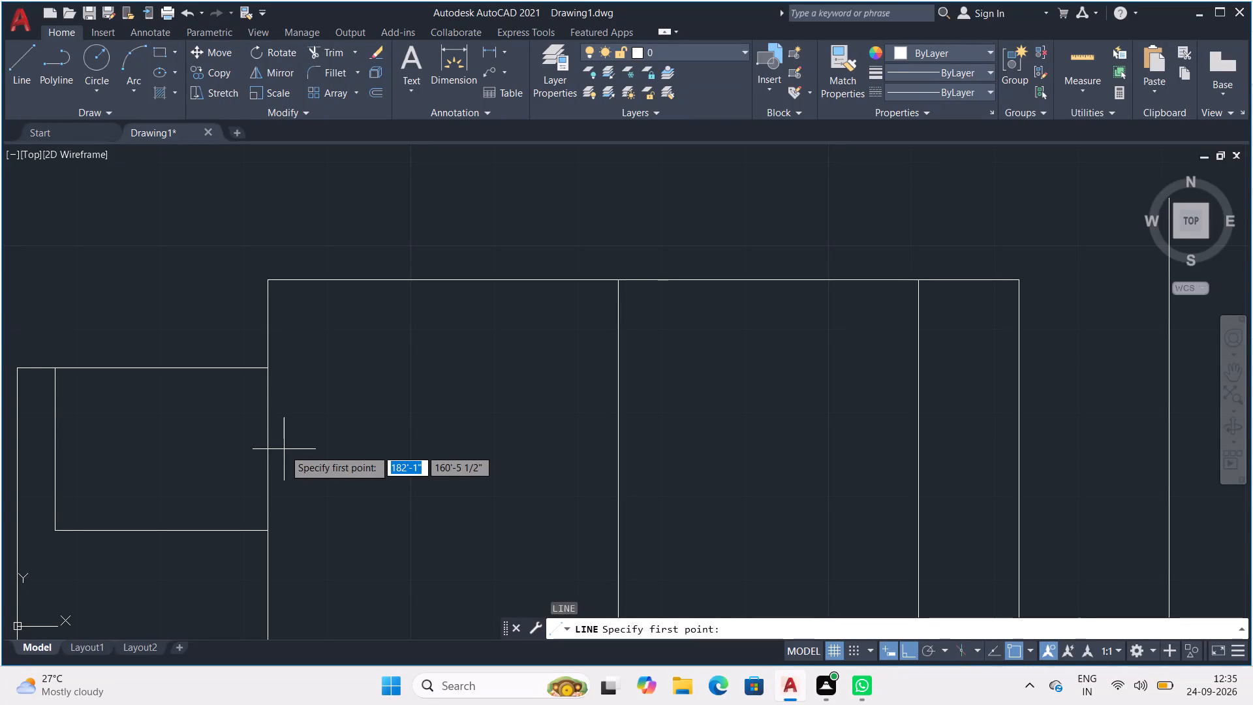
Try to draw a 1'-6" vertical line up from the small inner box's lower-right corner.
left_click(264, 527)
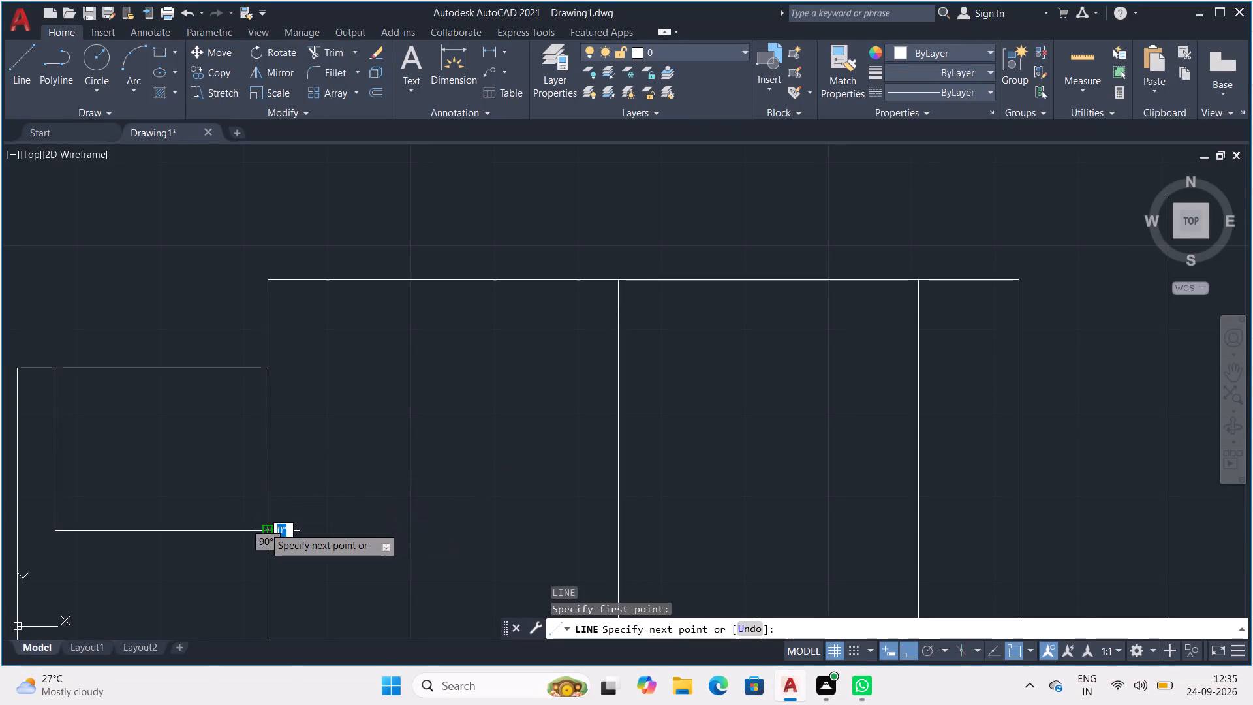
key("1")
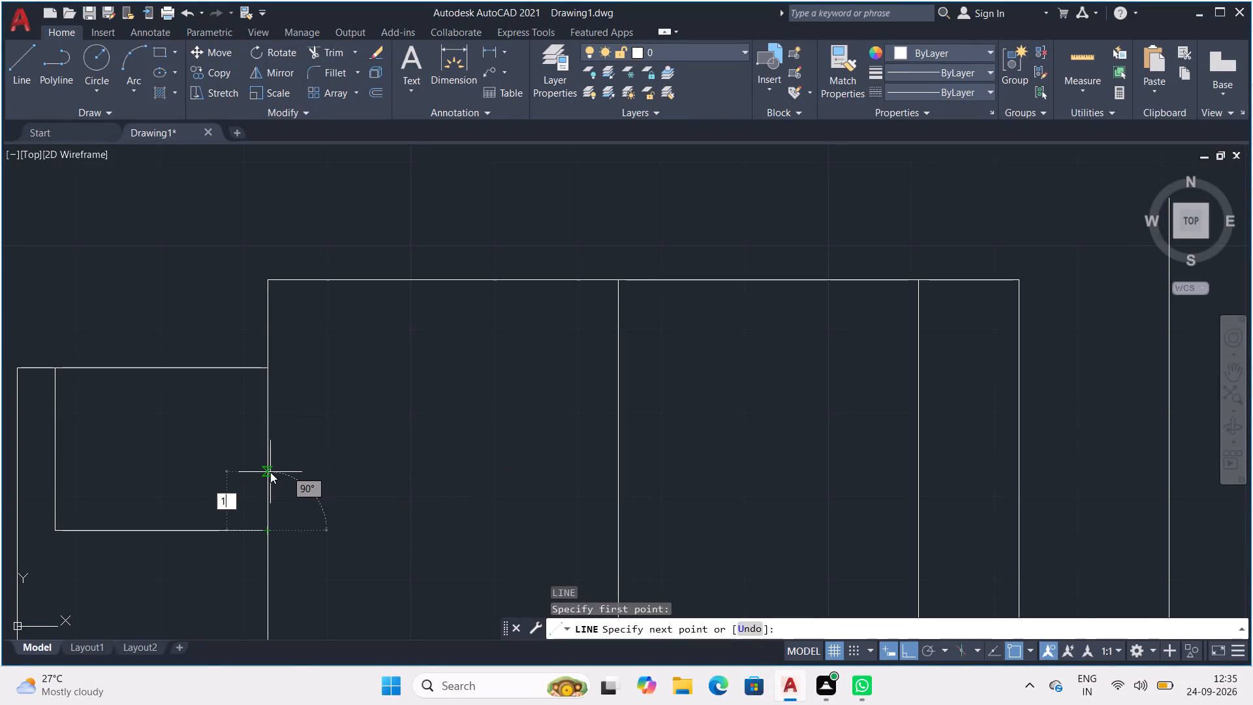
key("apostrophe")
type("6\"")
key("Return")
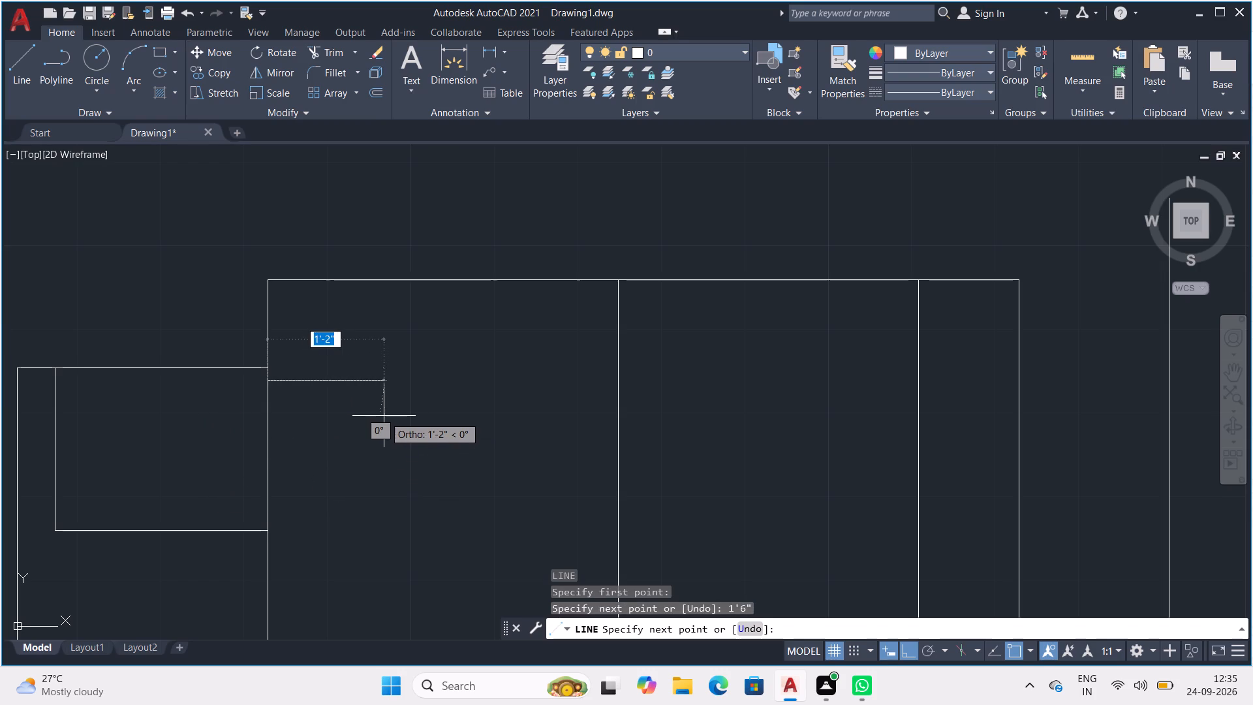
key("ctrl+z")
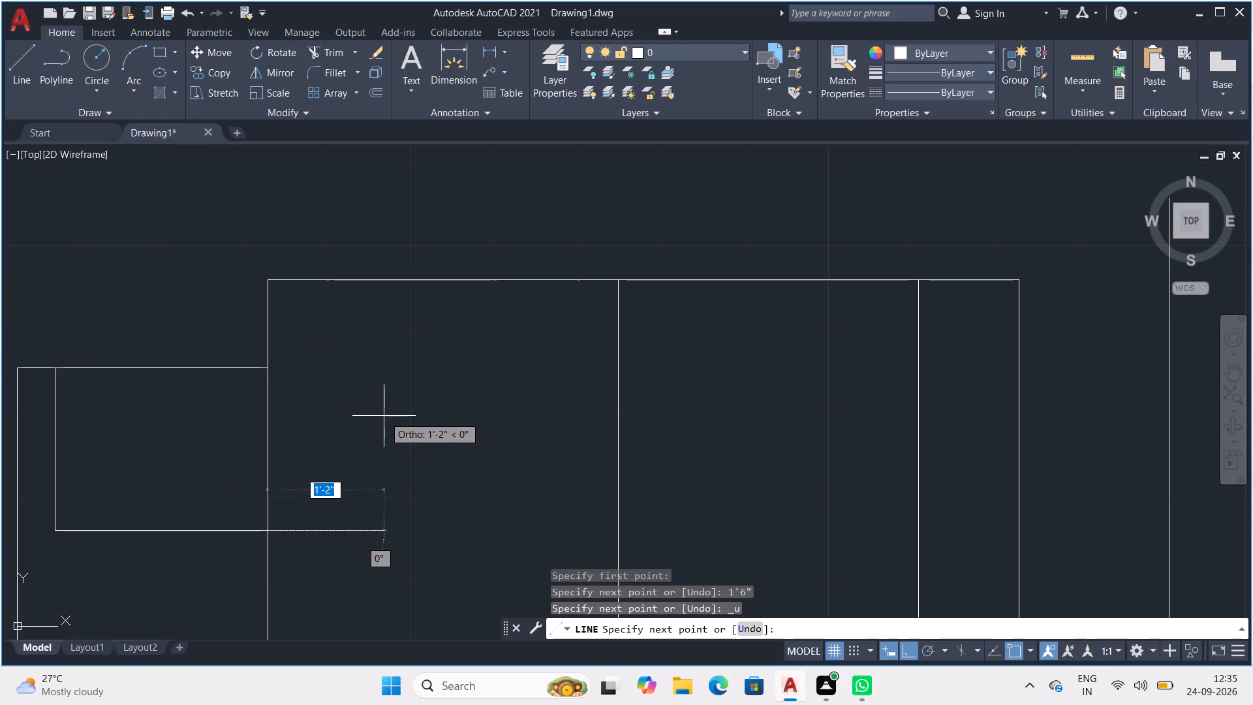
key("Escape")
From the inner box's lower-right corner, draw line segments about 6" up and about 7'-6" right to the 1' wide box's right edge.
key("l")
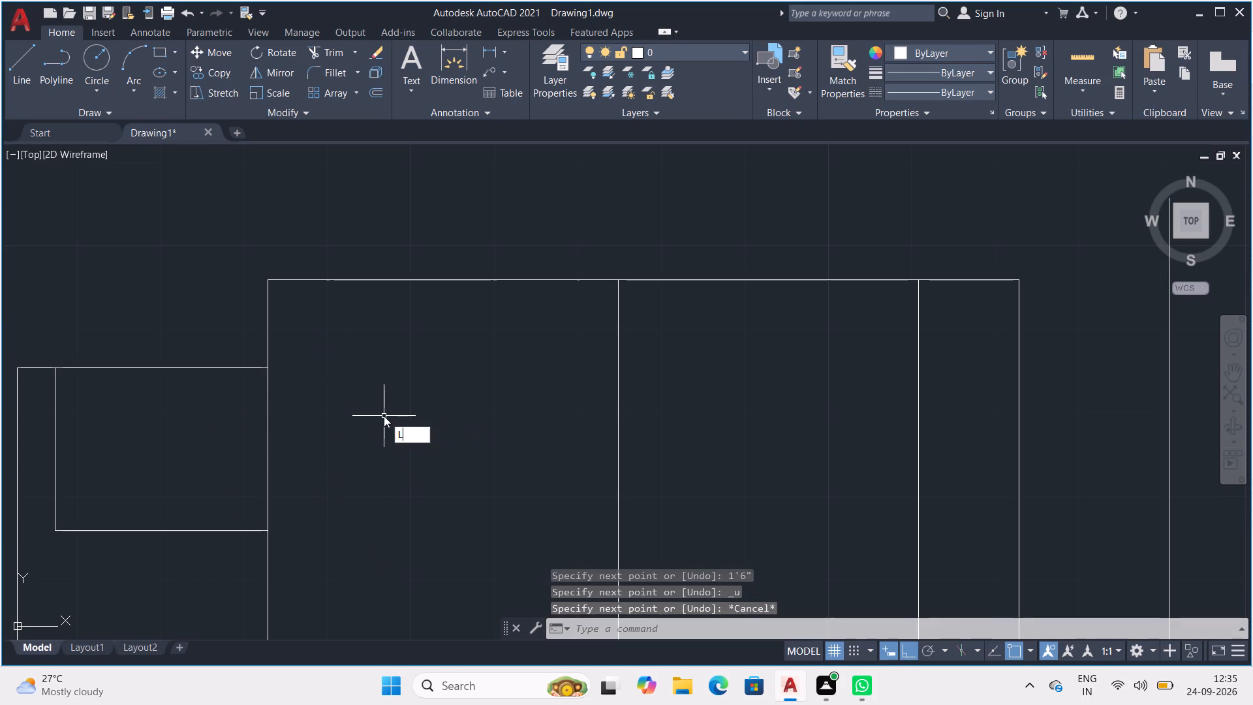
key("Return")
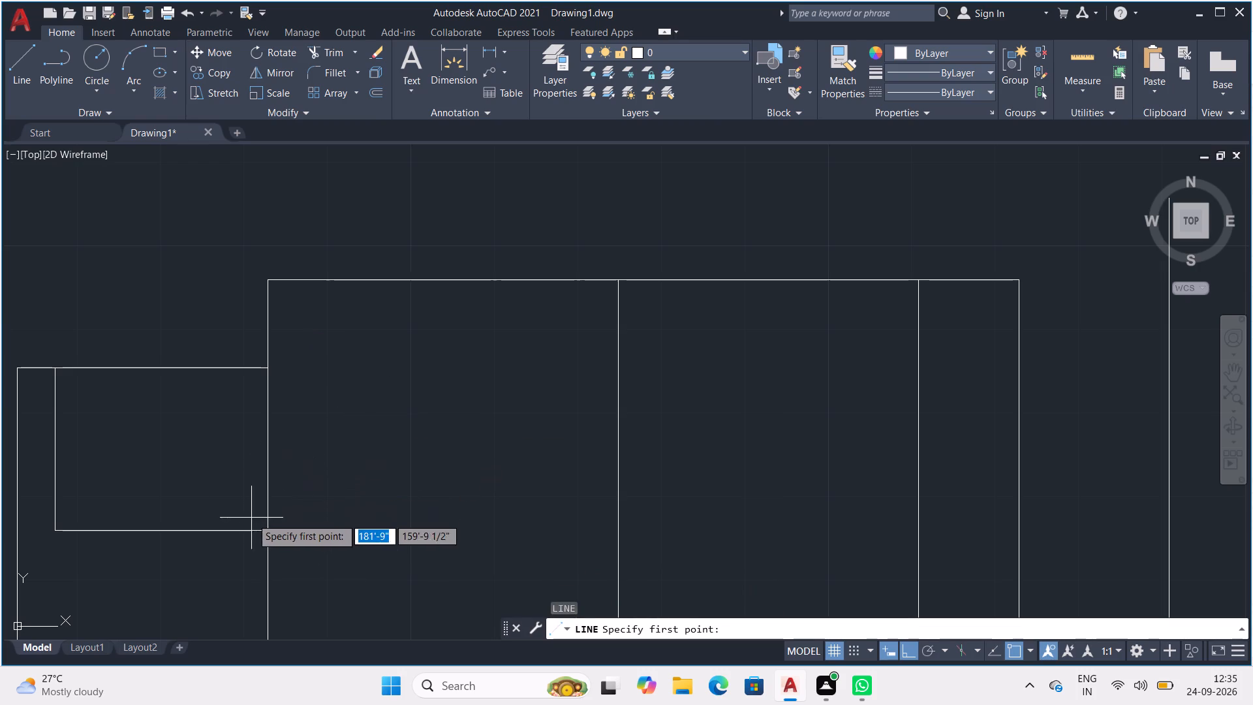
left_click(268, 530)
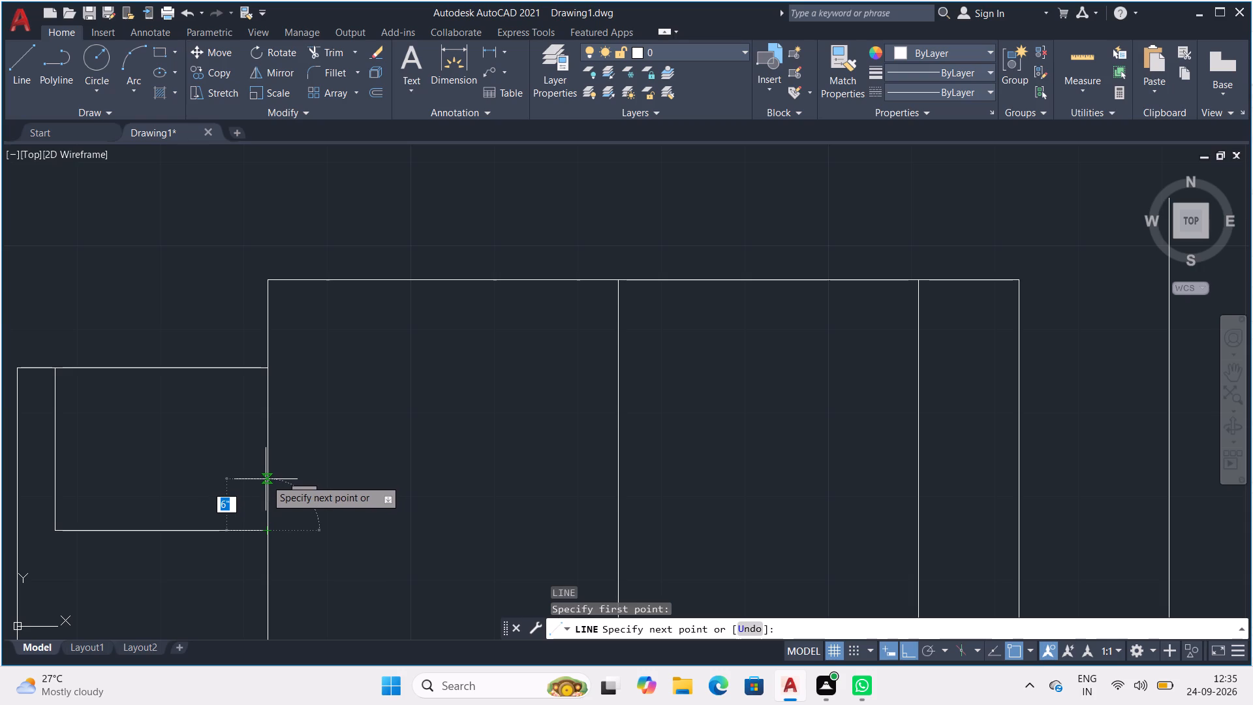
left_click(266, 479)
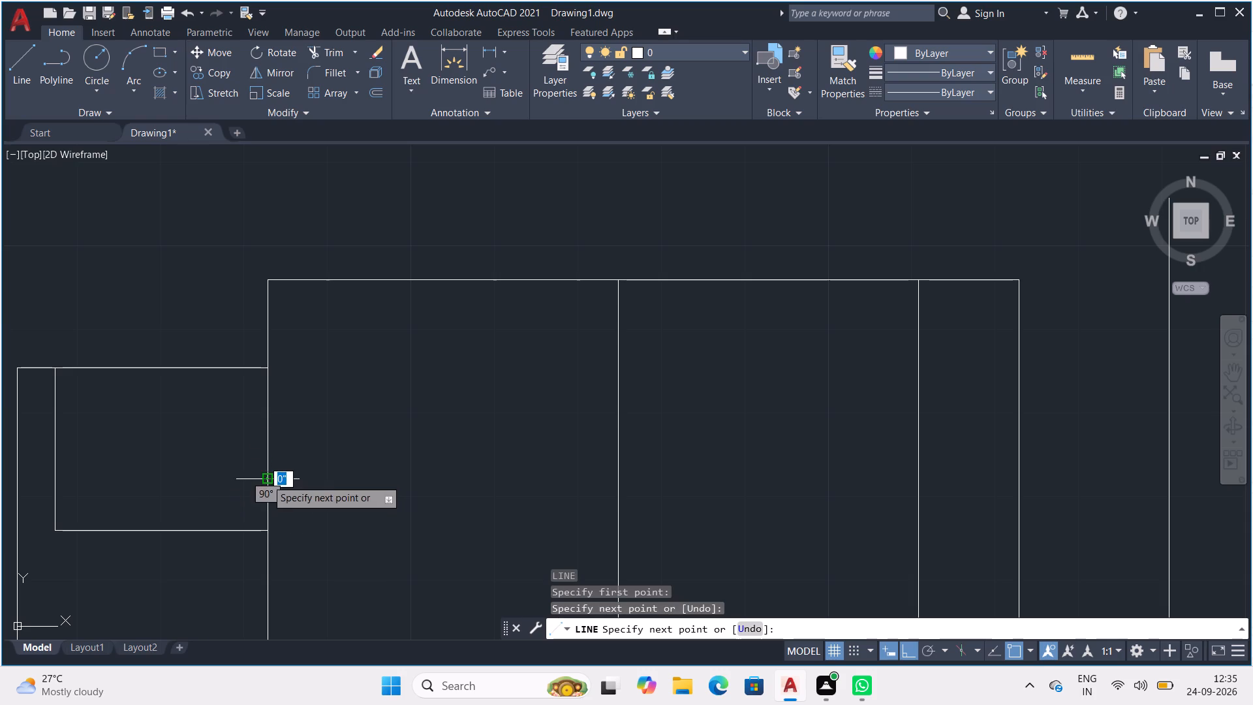
scroll(405, 473, "down", 2)
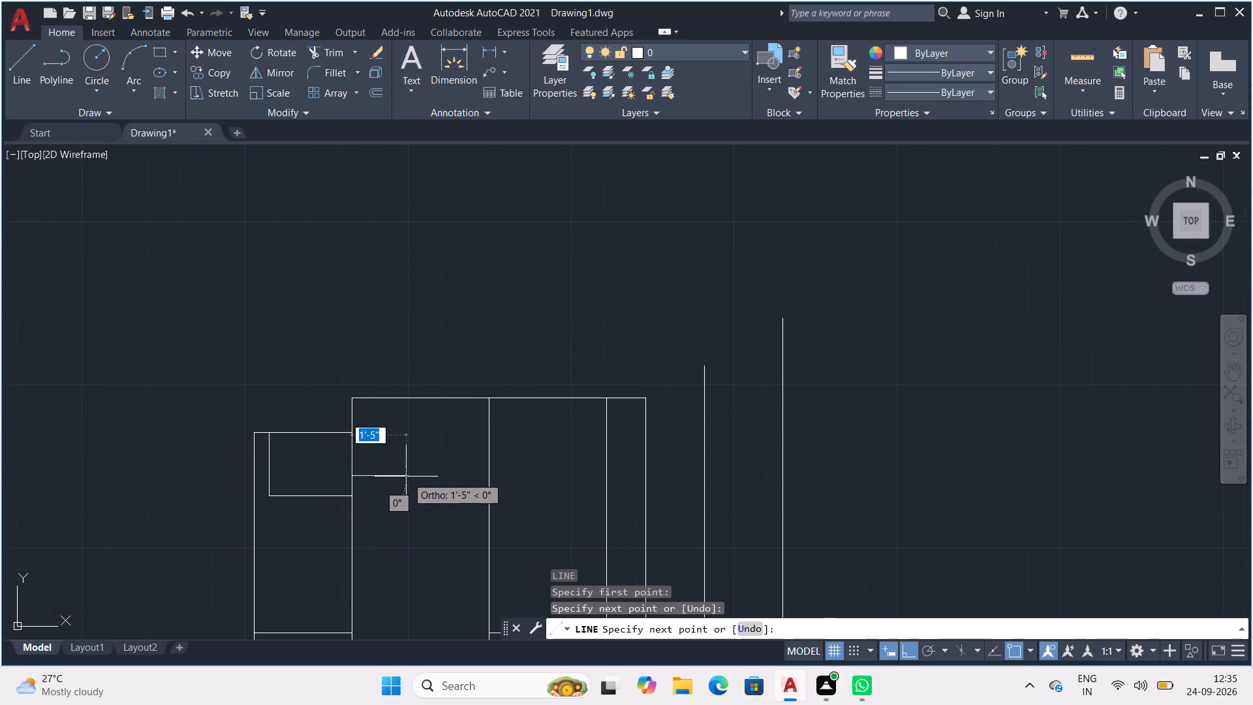
middle_click_drag(404, 475, 262, 437)
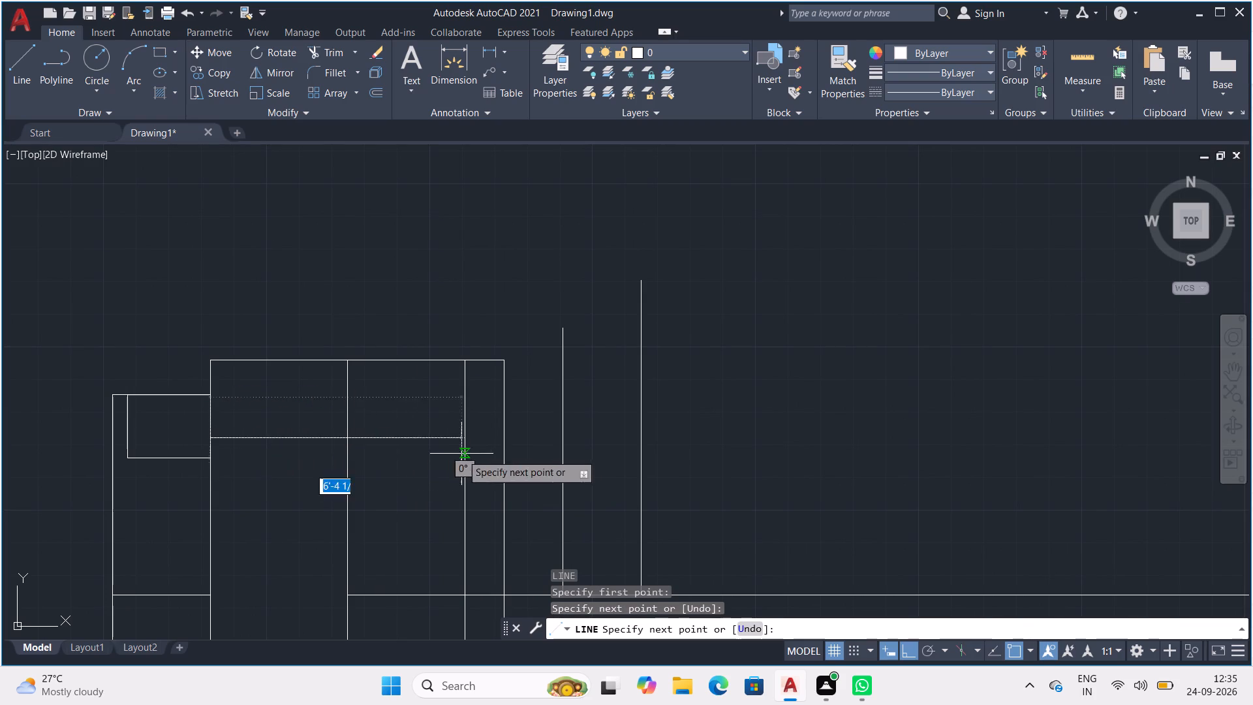
left_click(508, 443)
key("space")
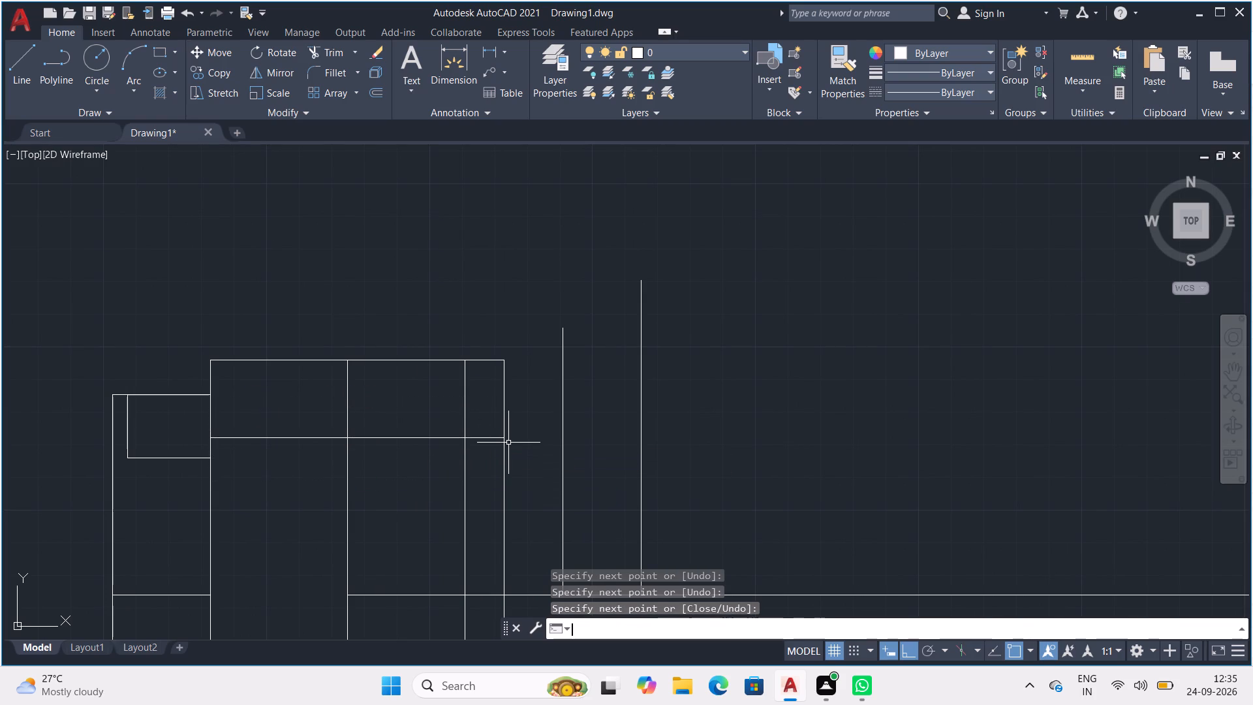
Trim off the two interior verticals between the new horizontal line and the top edge of the large boxes.
type("TR")
key("Return")
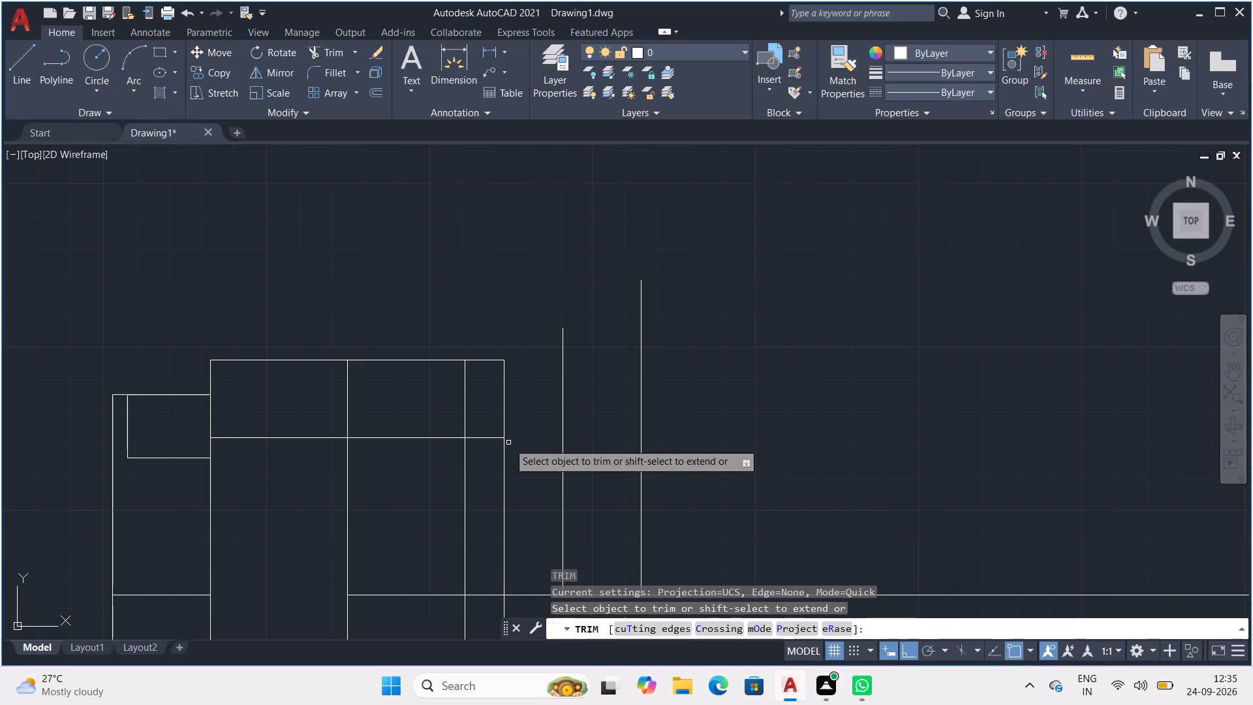
left_click_drag(333, 385, 490, 393)
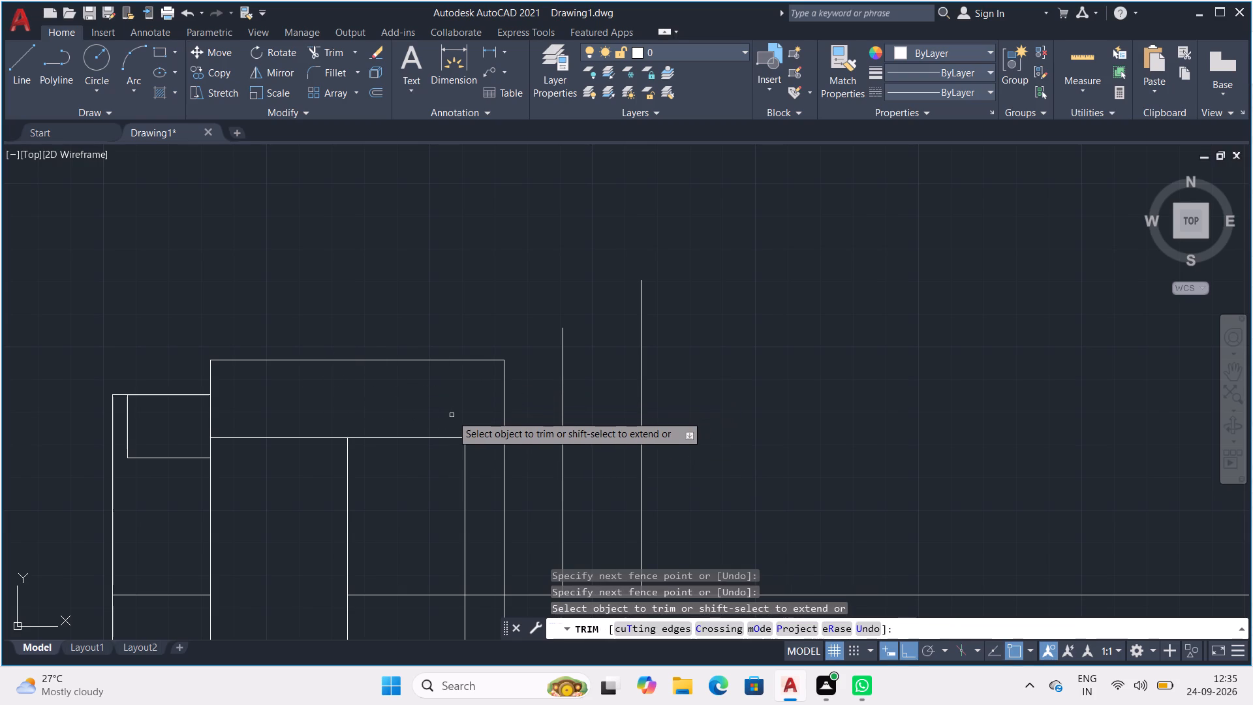
scroll(452, 415, "down", 1)
middle_click_drag(447, 417, 234, 410)
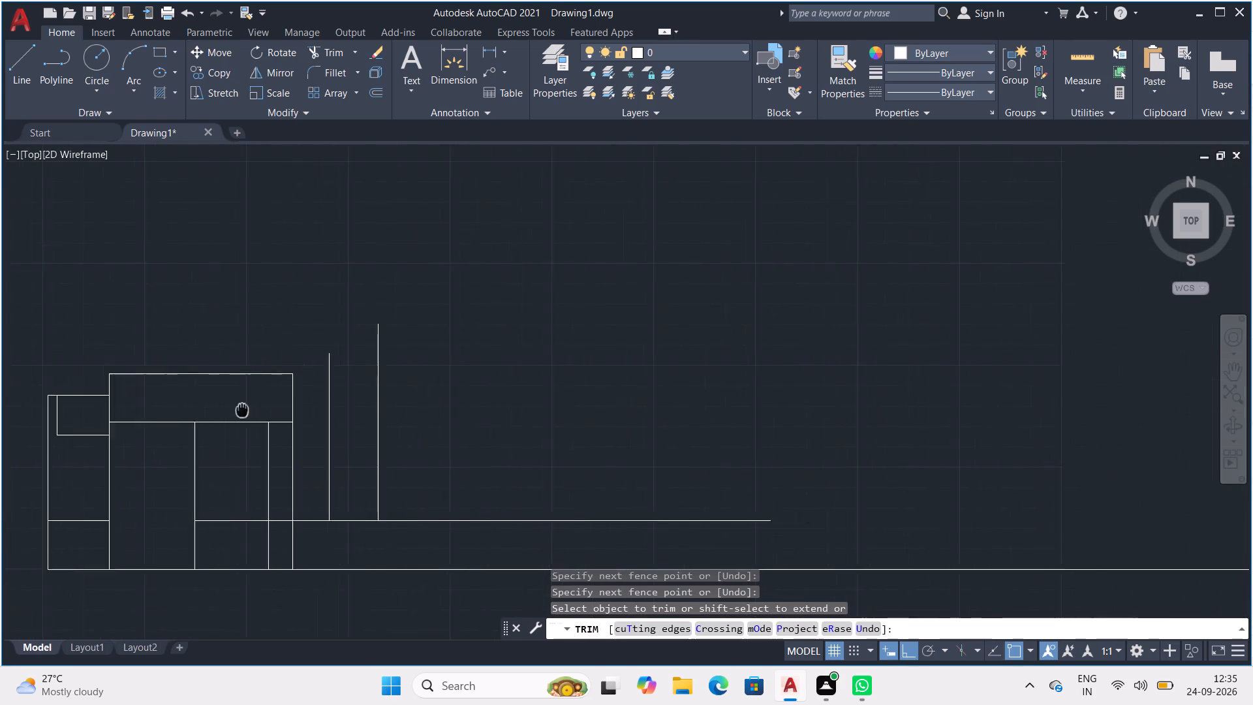
middle_click_drag(234, 410, 201, 415)
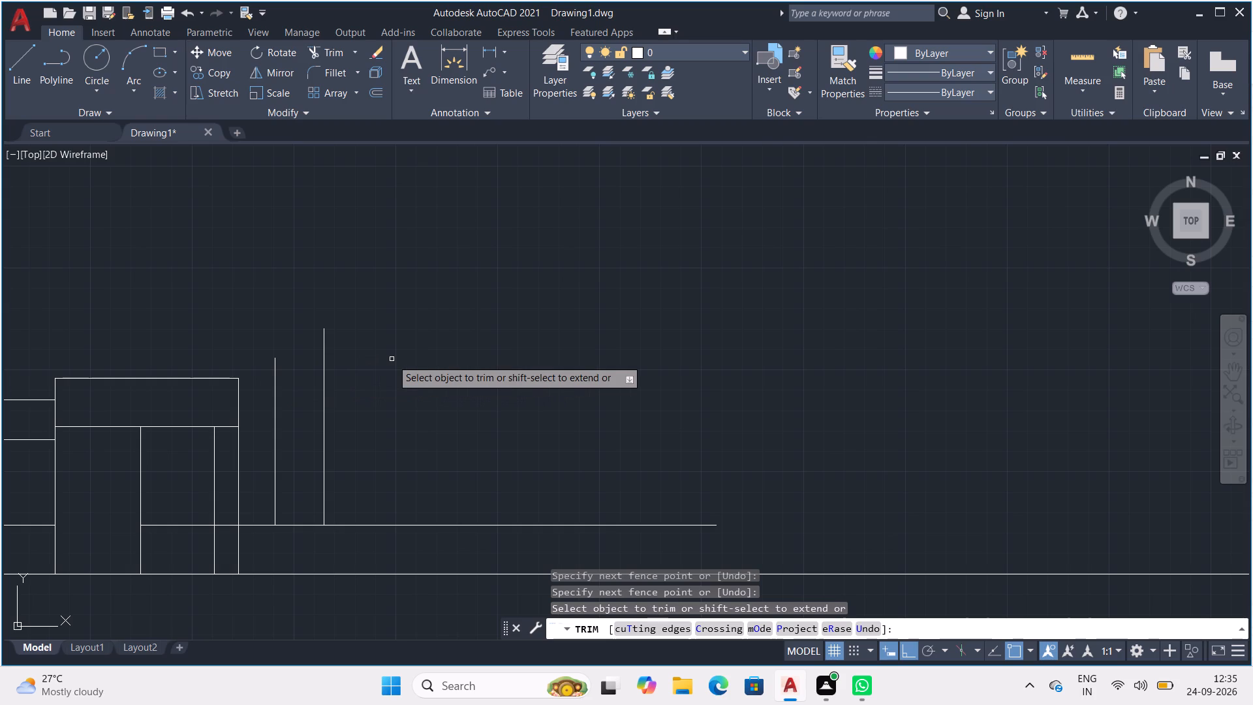
key("Escape")
key("Escape")
key("Escape")
key("Escape")
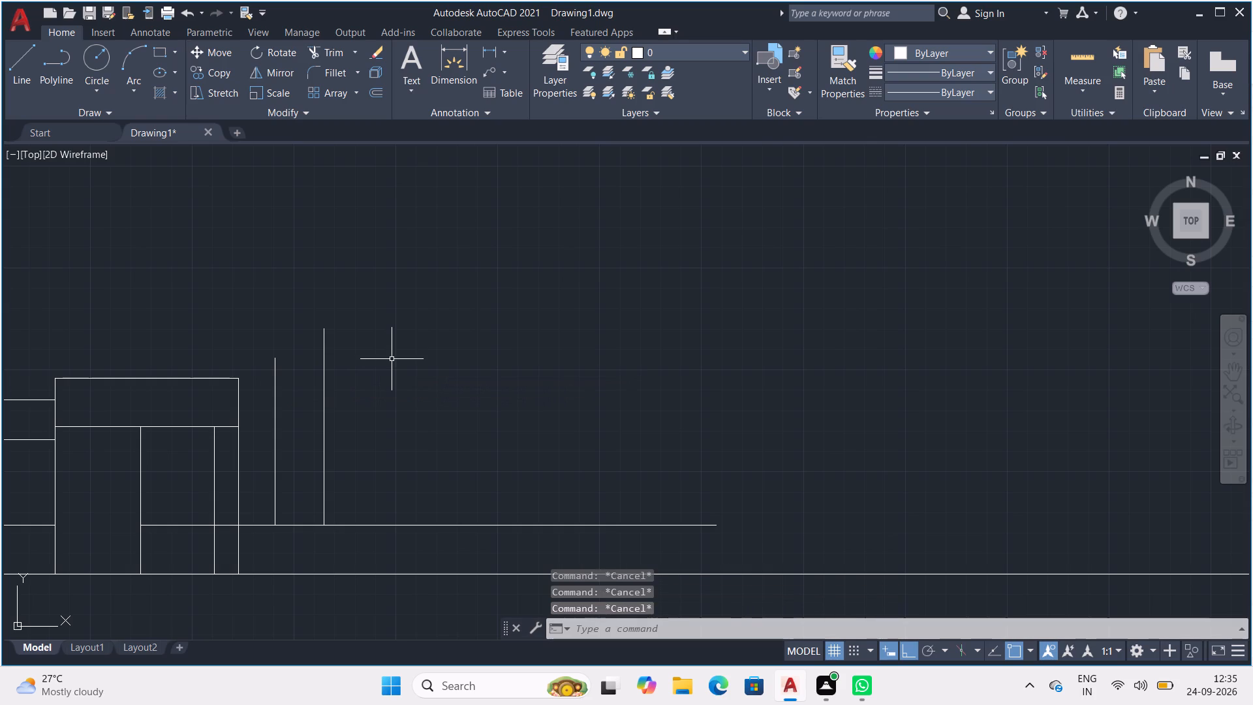
key("Escape")
key("Escape")
key("Escape")
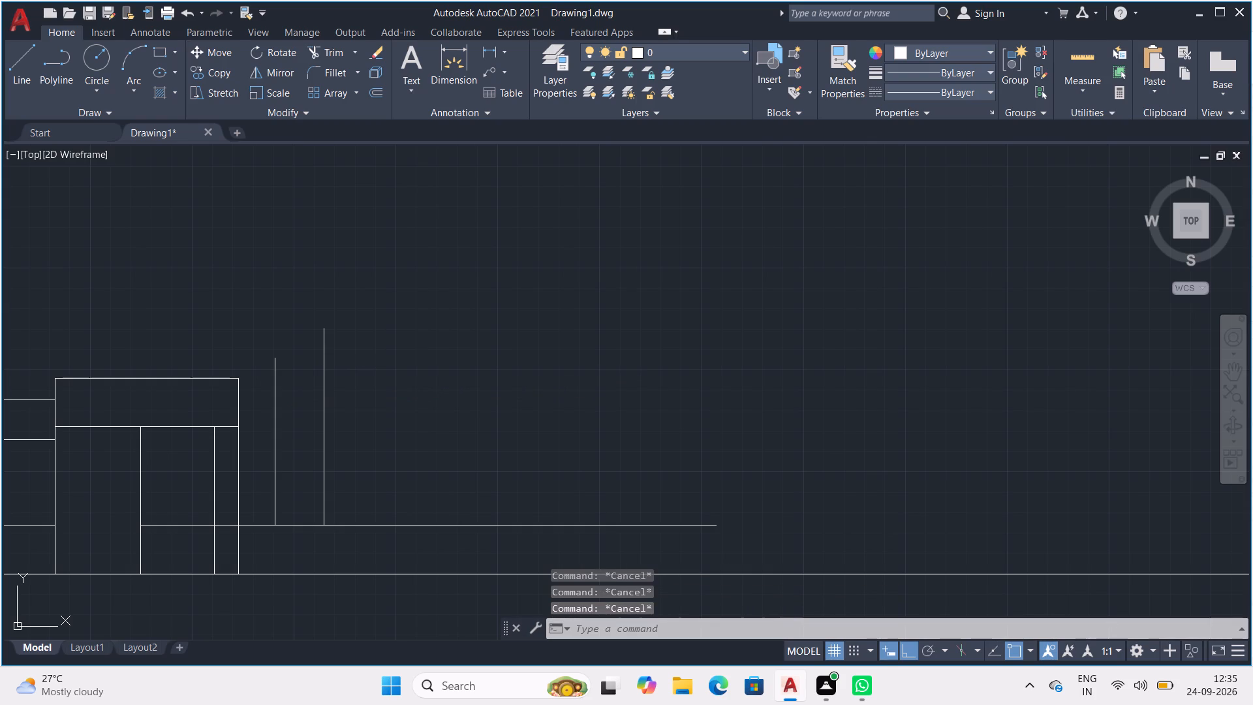
Trim away the short top segment between the first box's outer left edge and the inner box's left side.
middle_click_drag(37, 377, 321, 394)
scroll(317, 418, "up", 4)
middle_click_drag(286, 462, 262, 489)
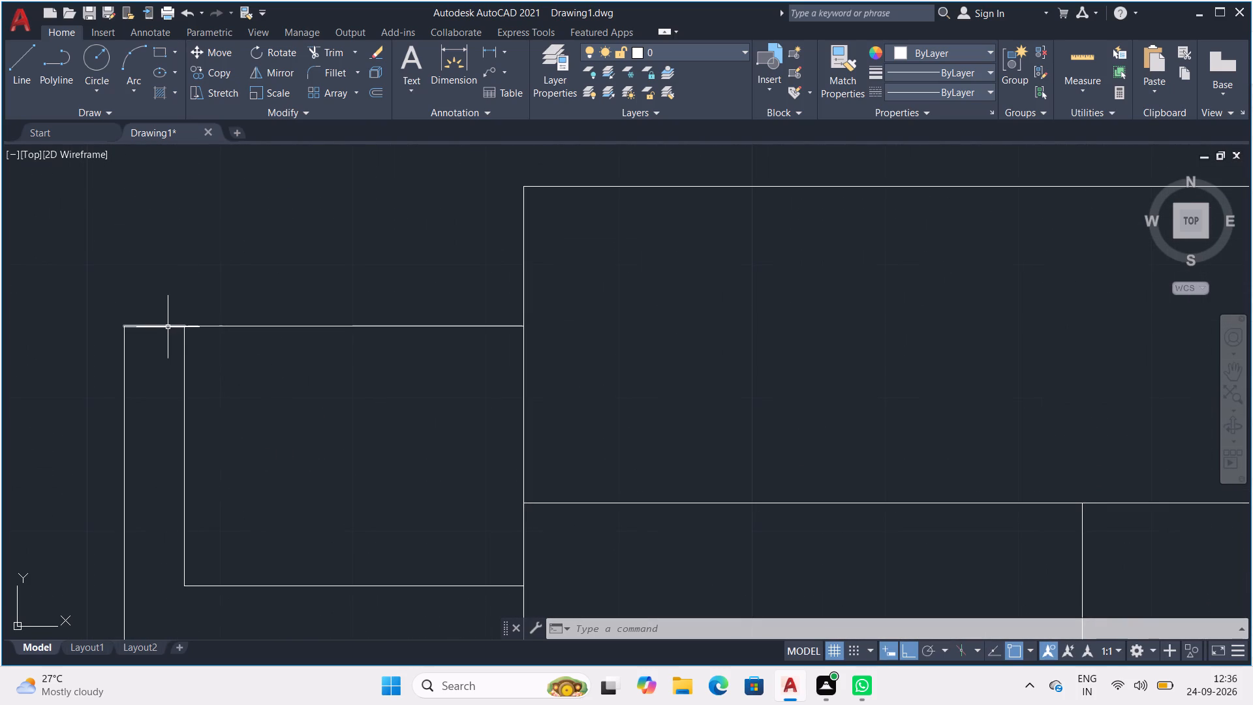
type("TR")
key("Return")
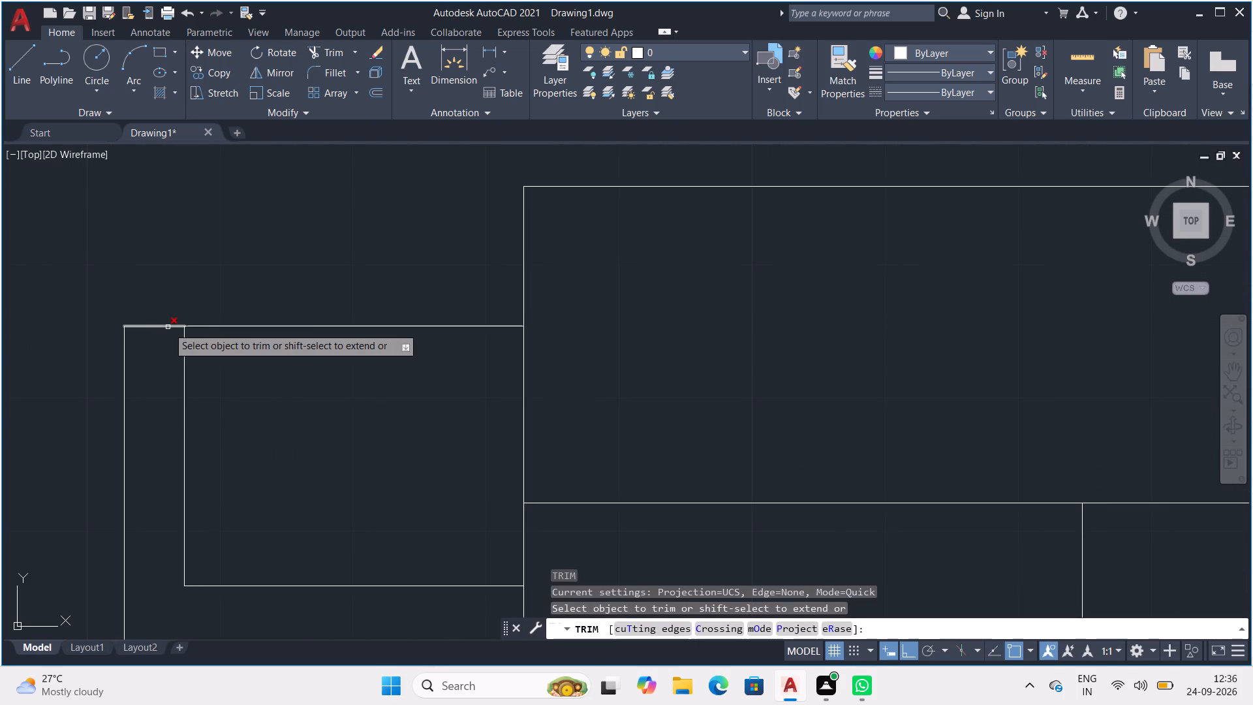
left_click(168, 327)
left_click_drag(159, 304, 149, 349)
key("Escape")
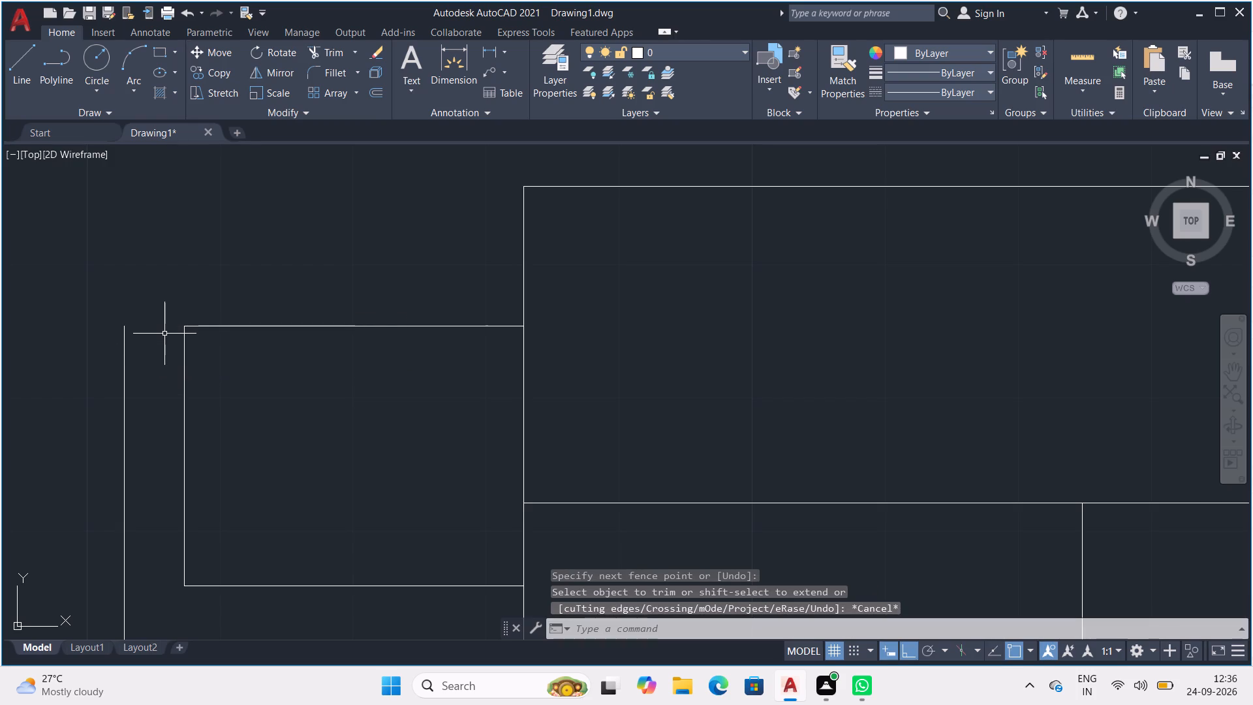
Copy the inner box's top line straight down to about 5", 10" and 1'-3" below it.
left_click(228, 328)
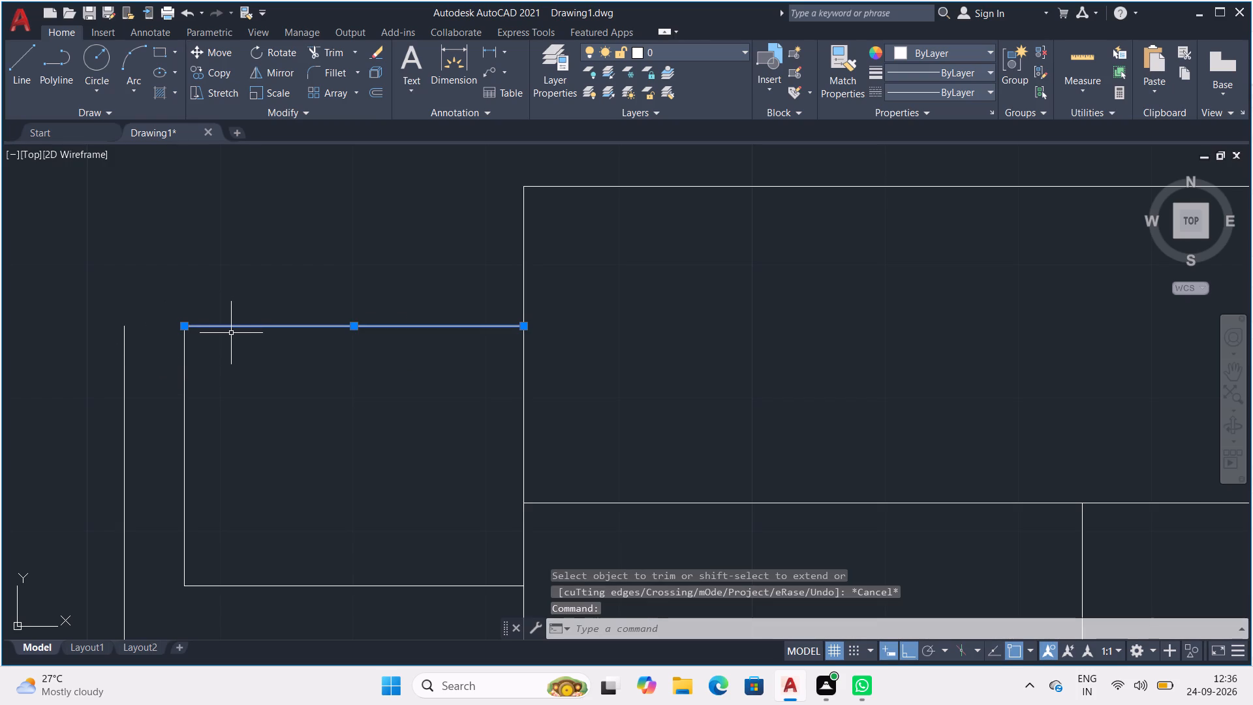
key("c")
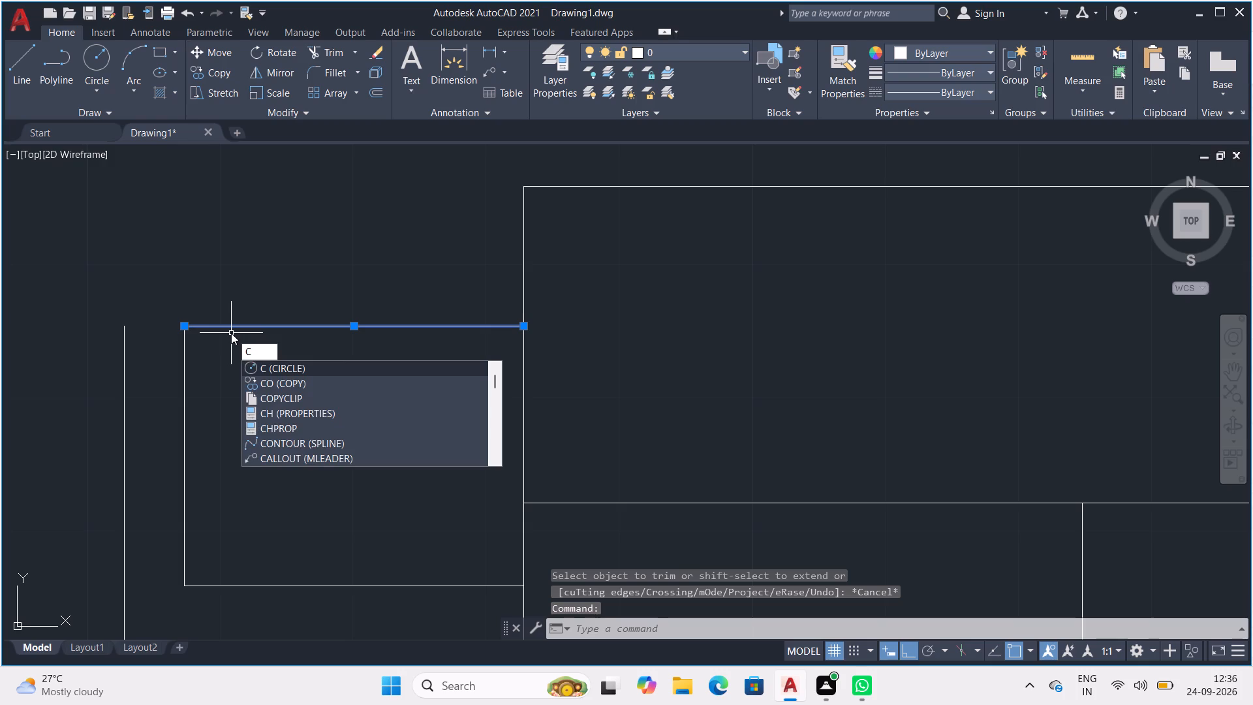
key("o")
key("Return")
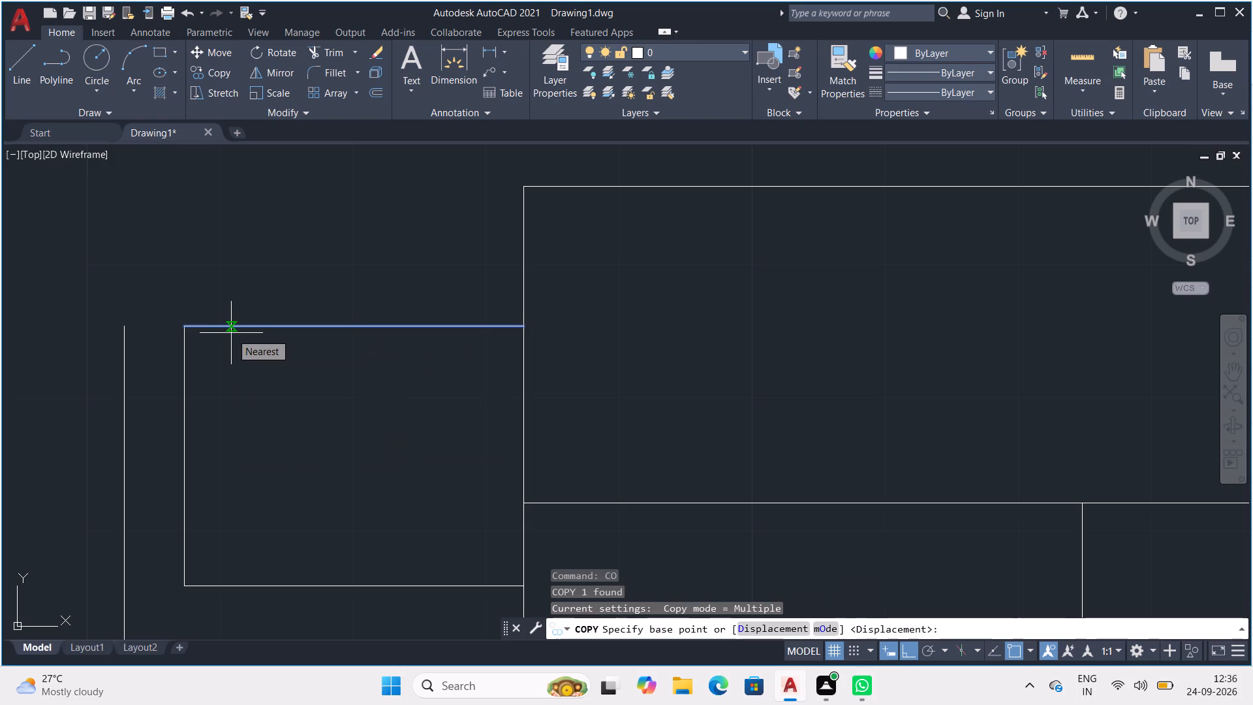
left_click(251, 327)
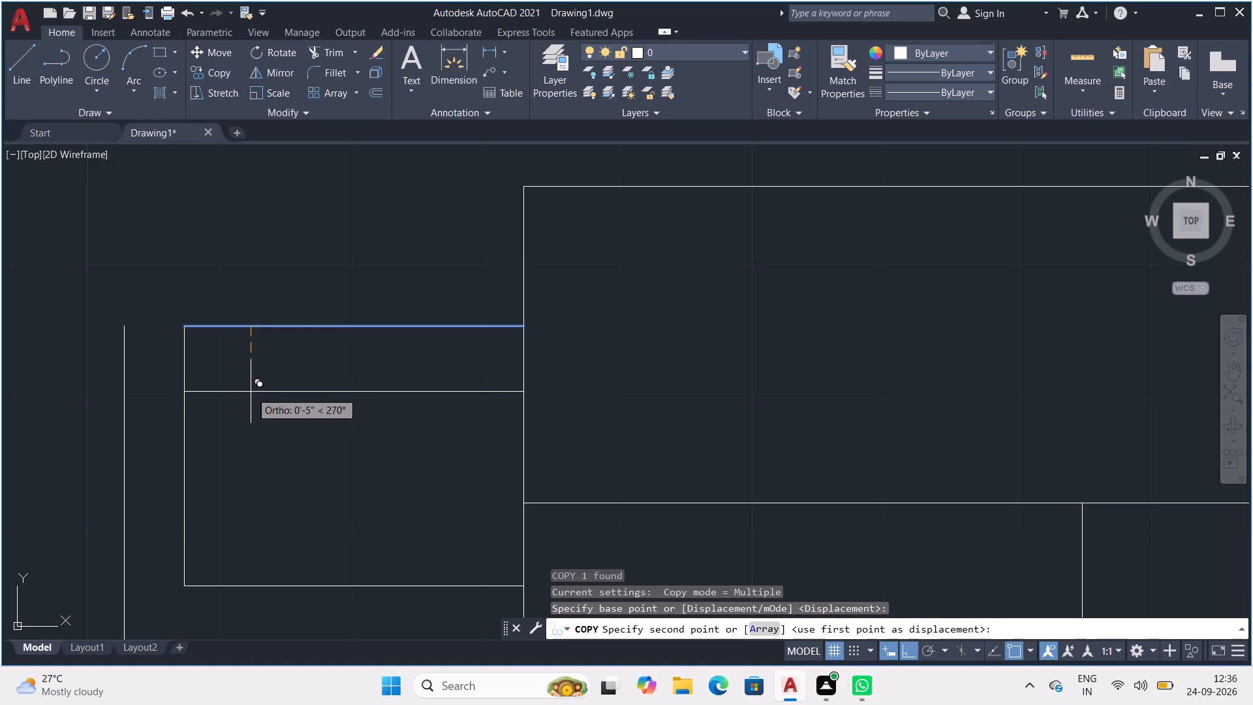
left_click(251, 392)
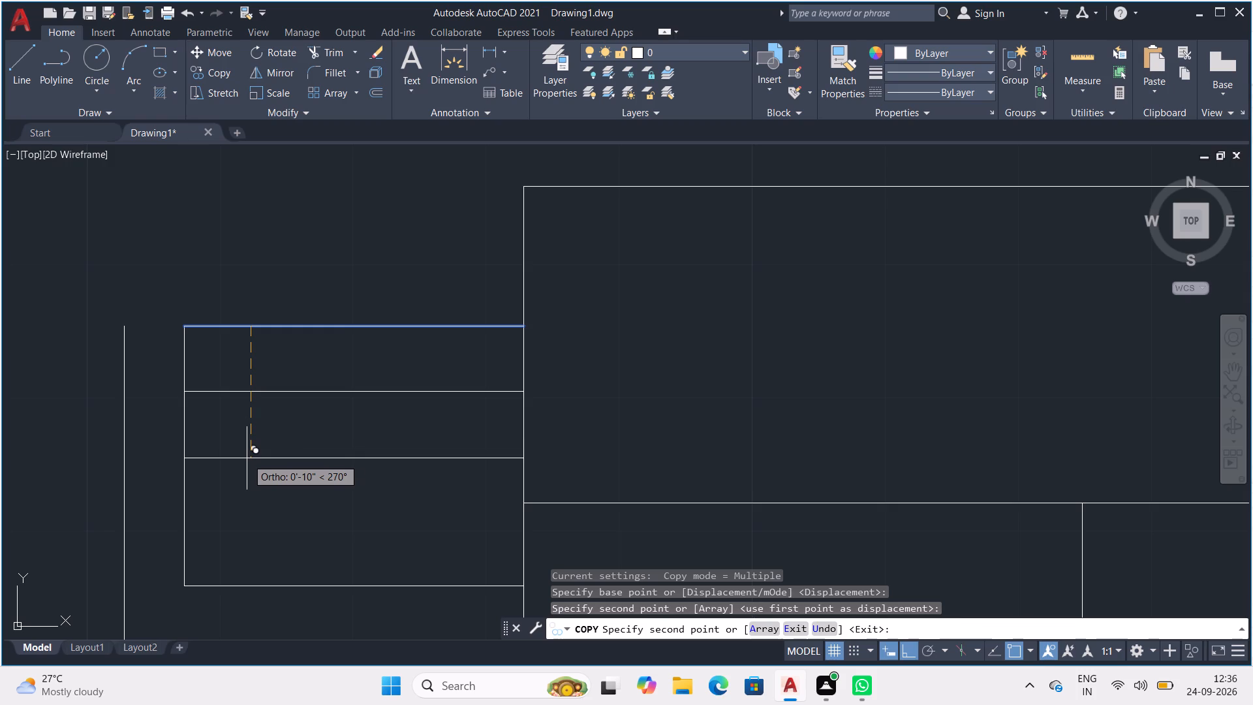
left_click(247, 460)
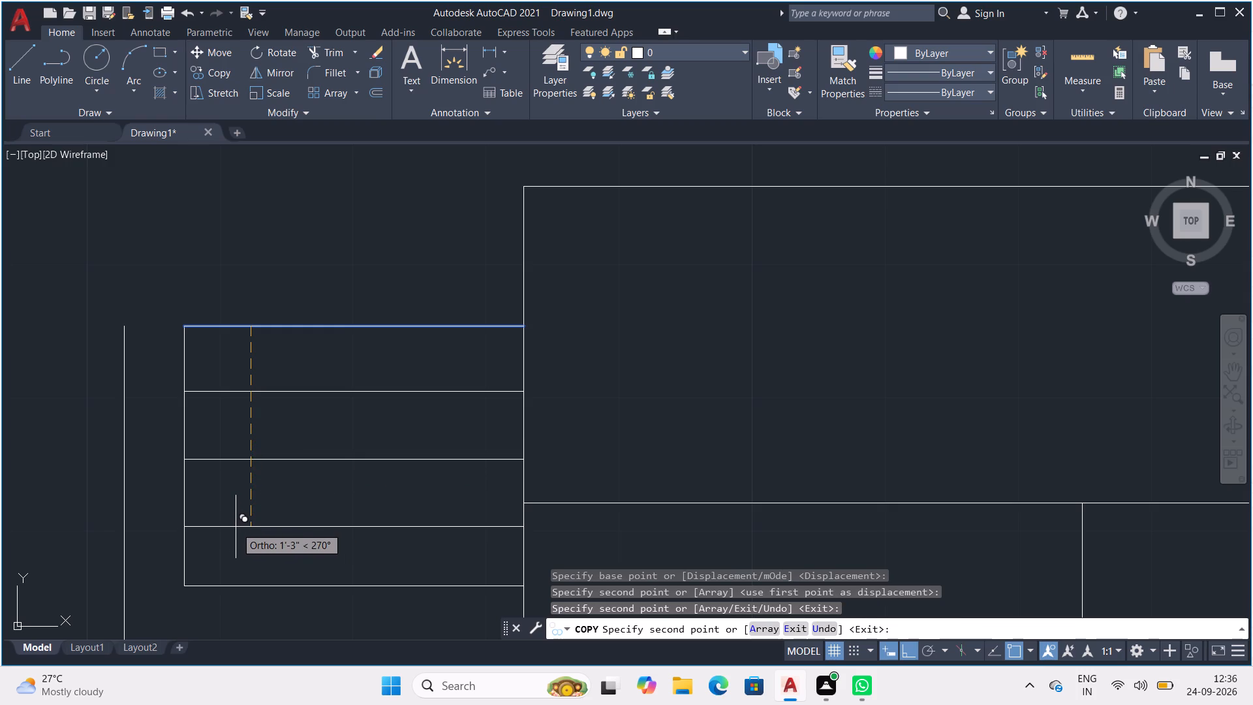
left_click(236, 526)
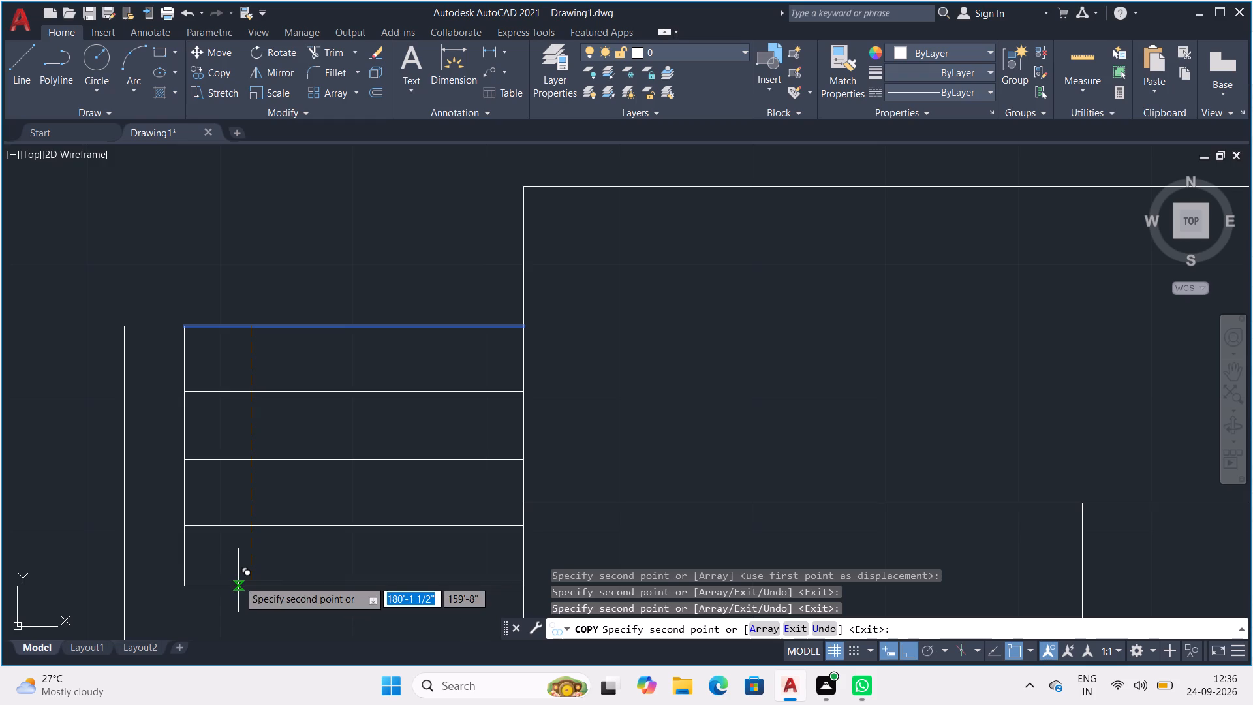
key("Escape")
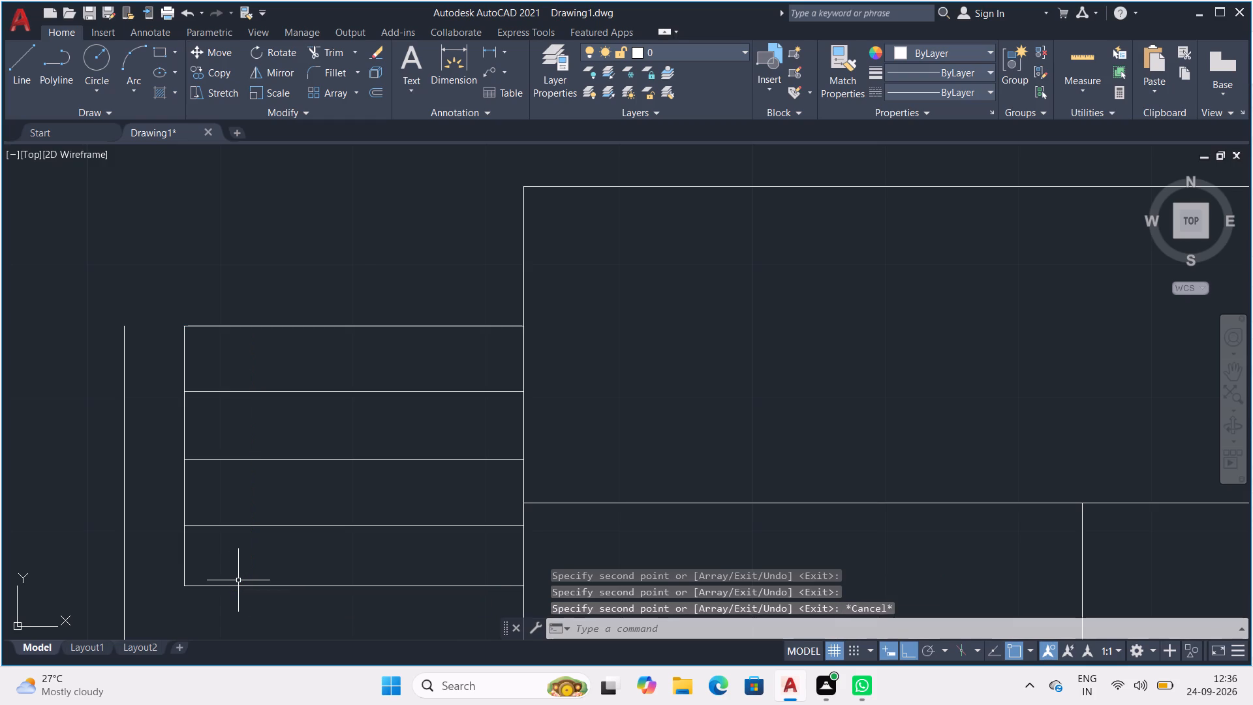
Fillet the first box's outer left edge with the inner box's top line to form a sharp corner.
key("f")
key("Return")
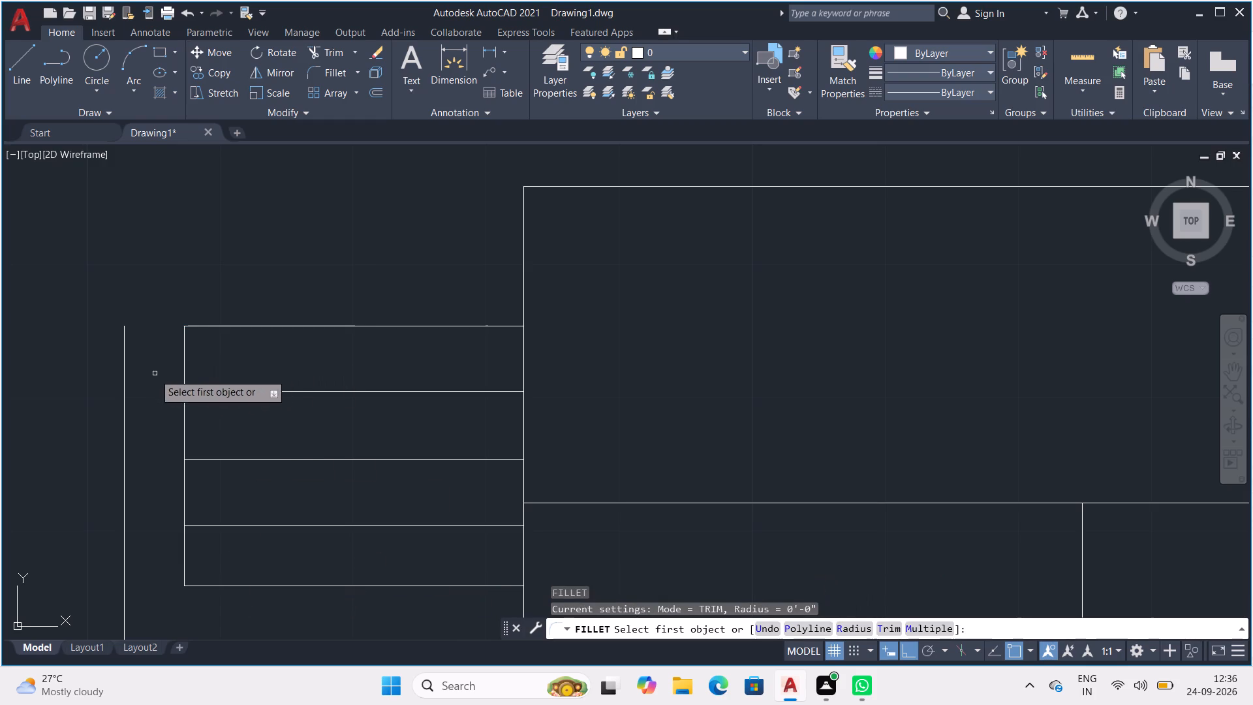
left_click(124, 379)
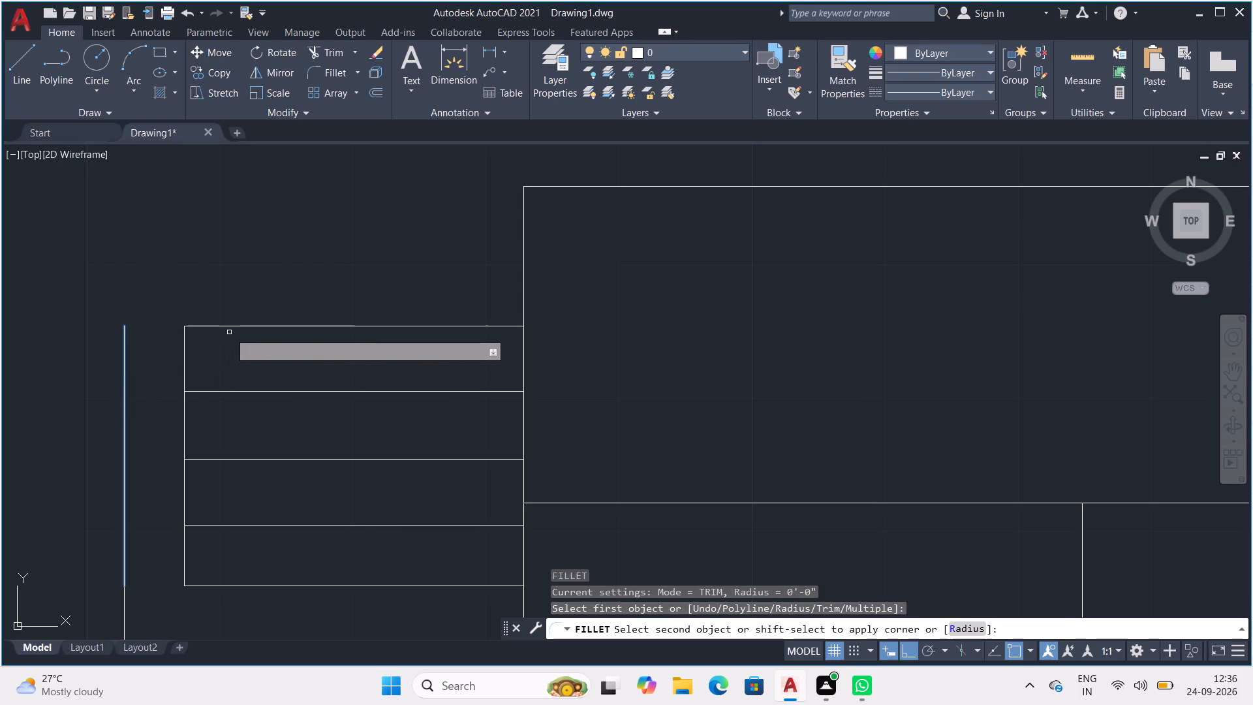
left_click(236, 326)
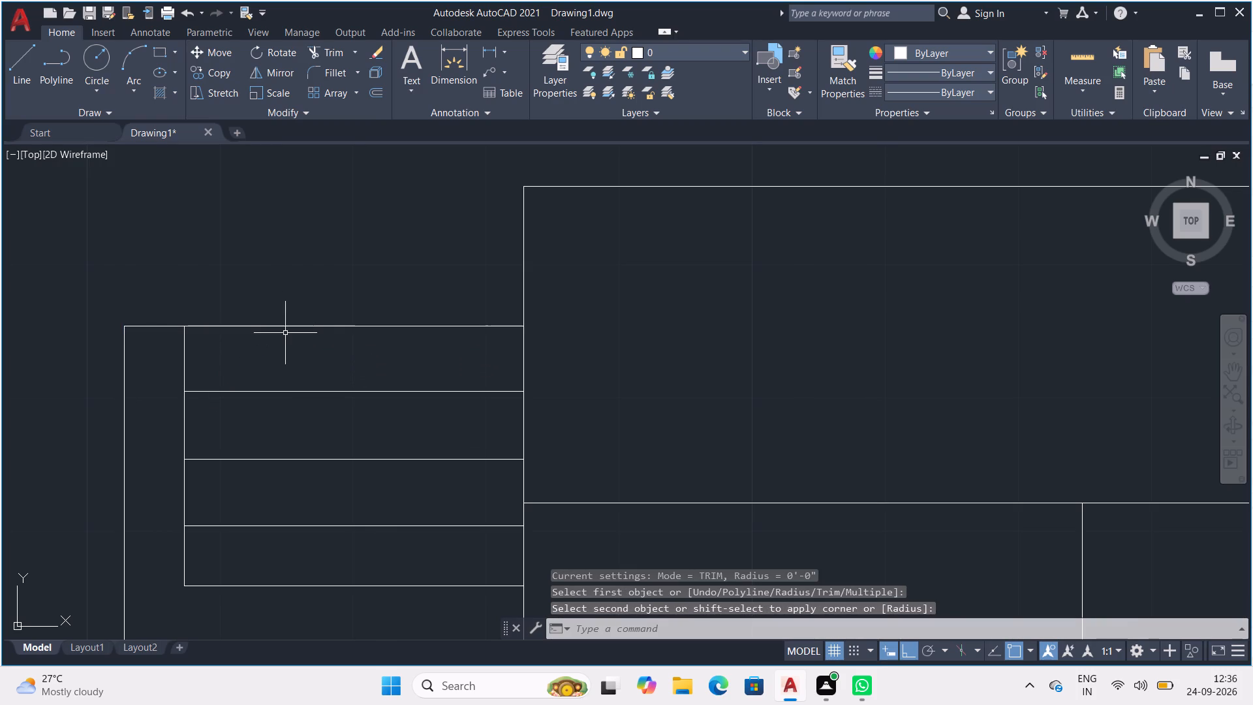
key("Escape")
key("Escape")
key("Escape")
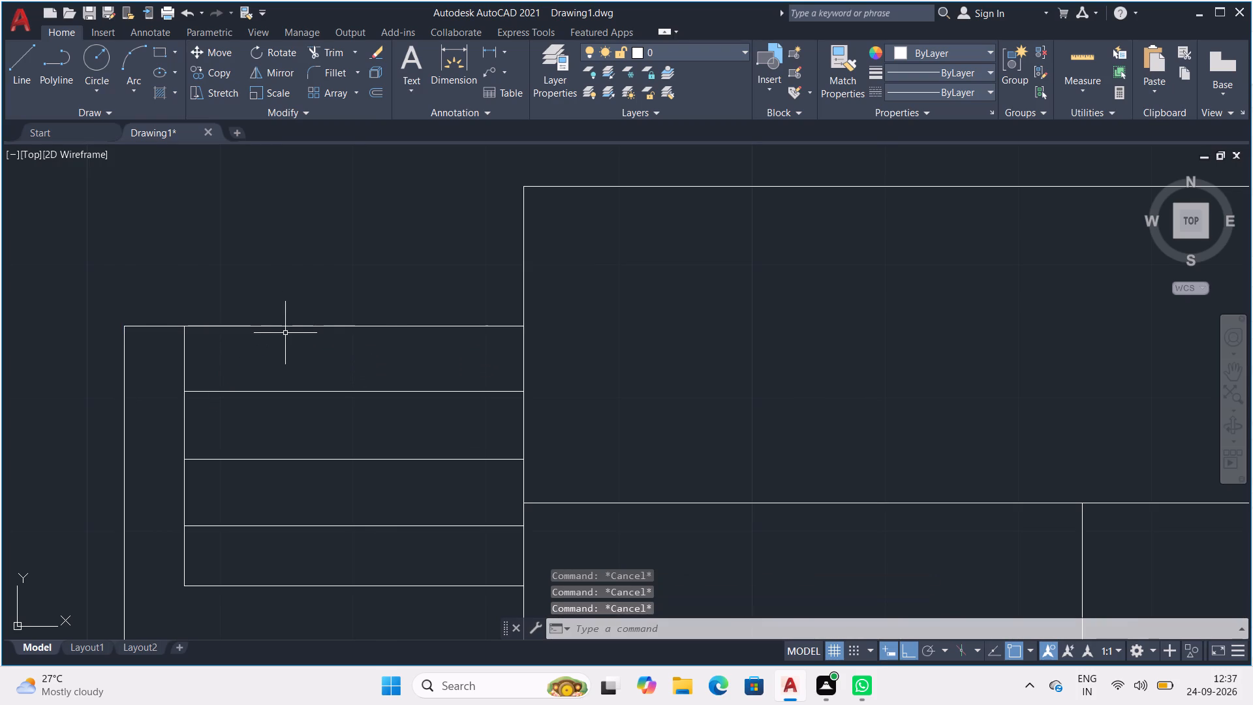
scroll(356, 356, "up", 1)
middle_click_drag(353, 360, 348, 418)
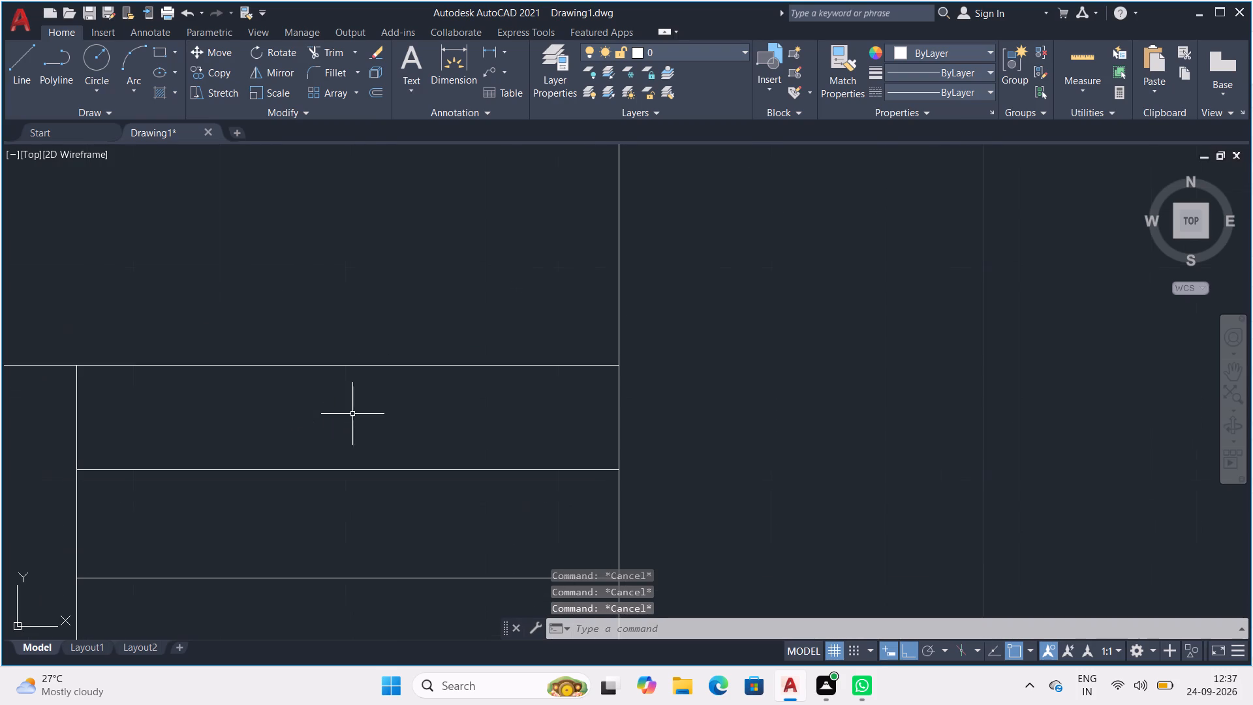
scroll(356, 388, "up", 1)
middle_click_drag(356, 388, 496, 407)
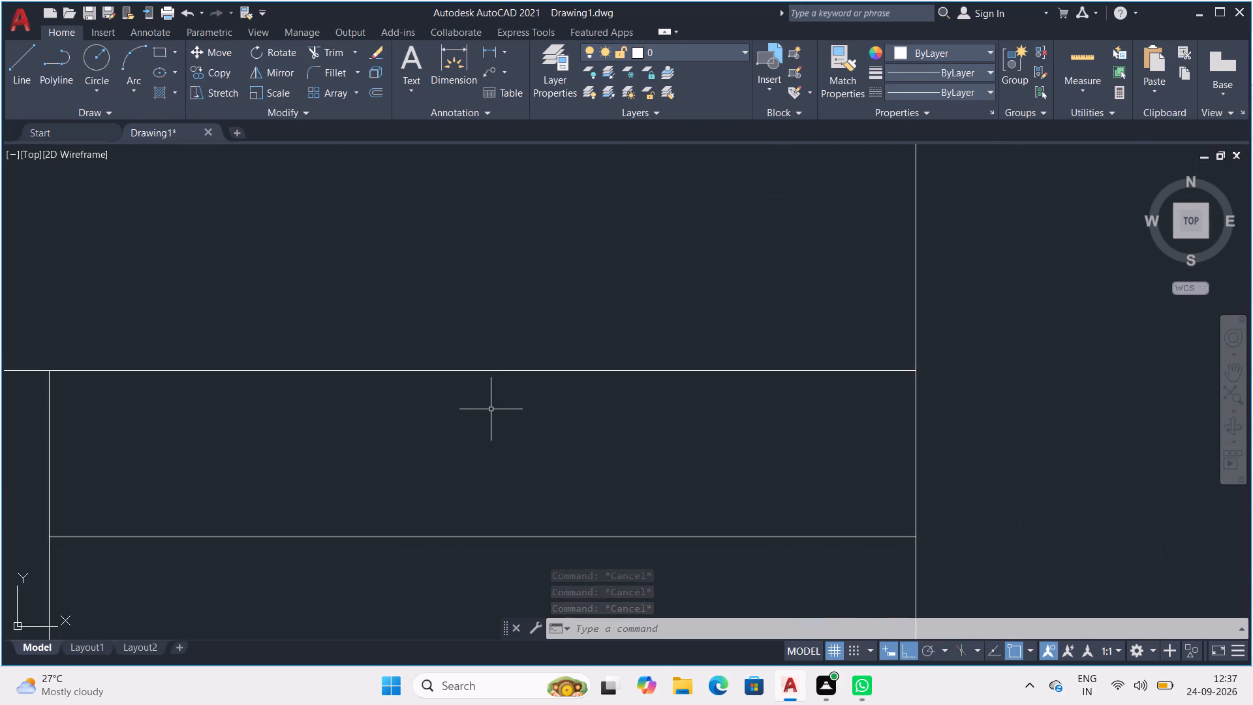
Offset the inner box's bottom line and lowest divider upward by about 1/2" each.
scroll(459, 412, "down", 2)
middle_click_drag(416, 520, 427, 281)
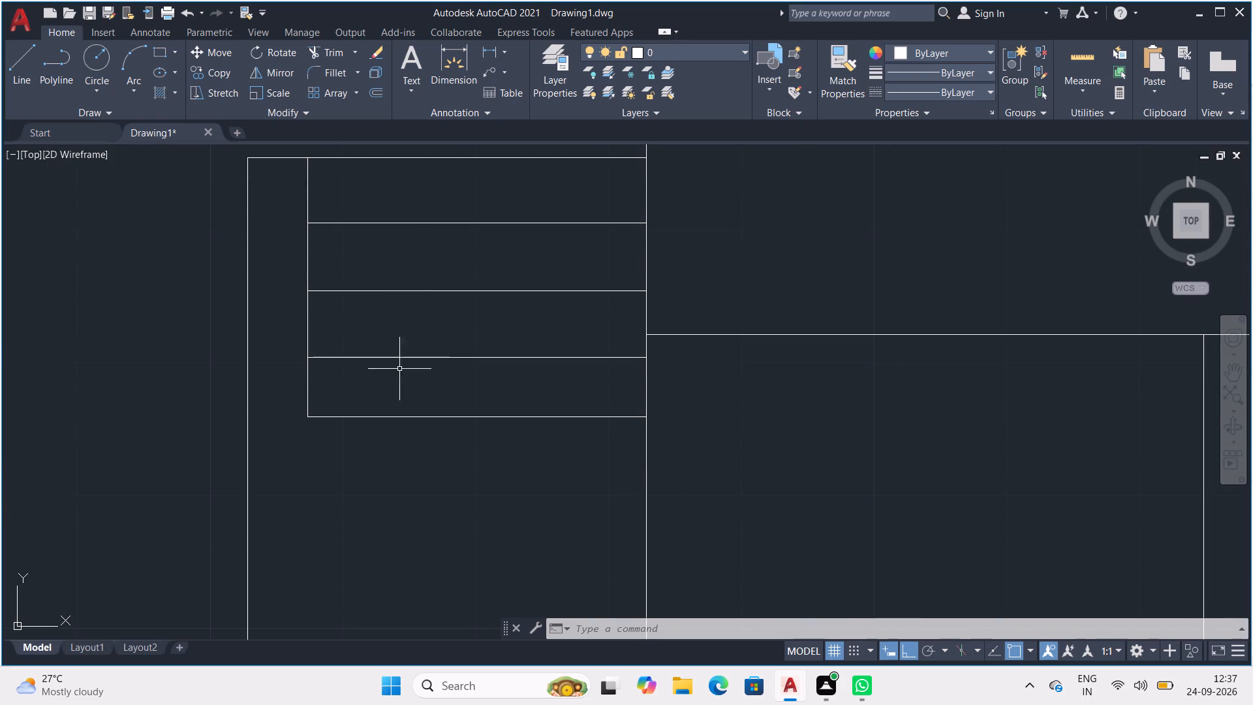
key("o")
key("Return")
key("Return")
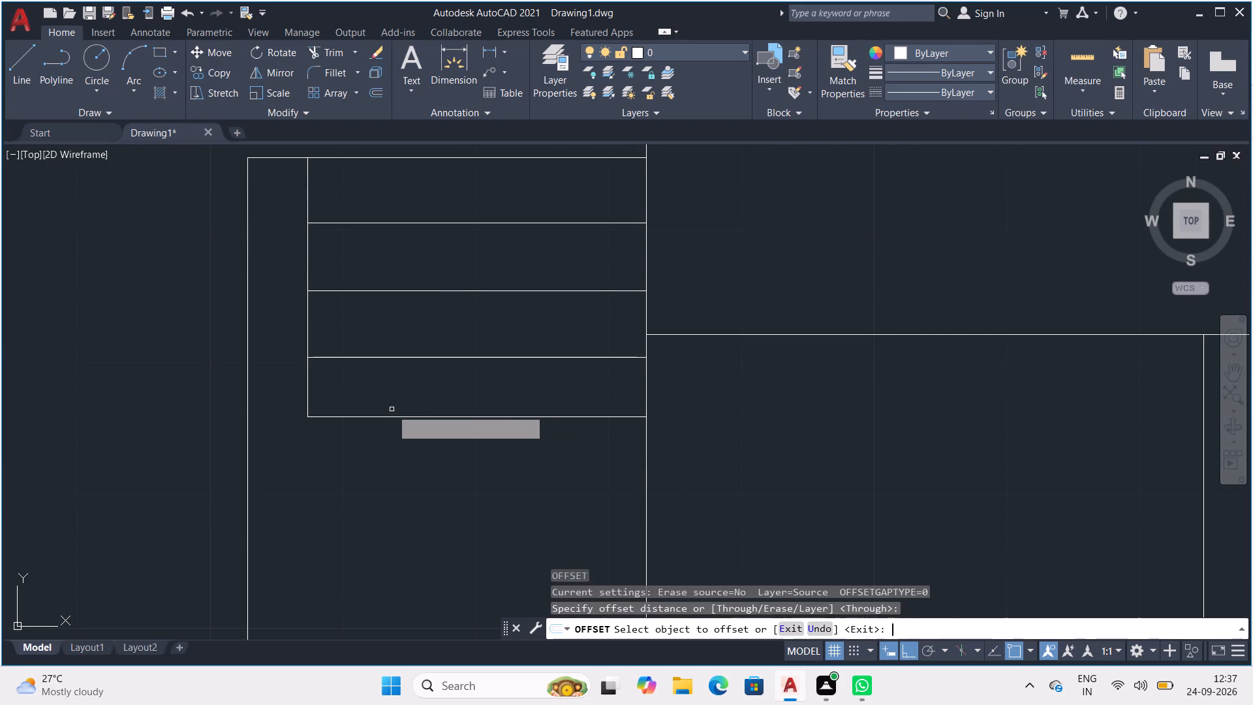
left_click(405, 417)
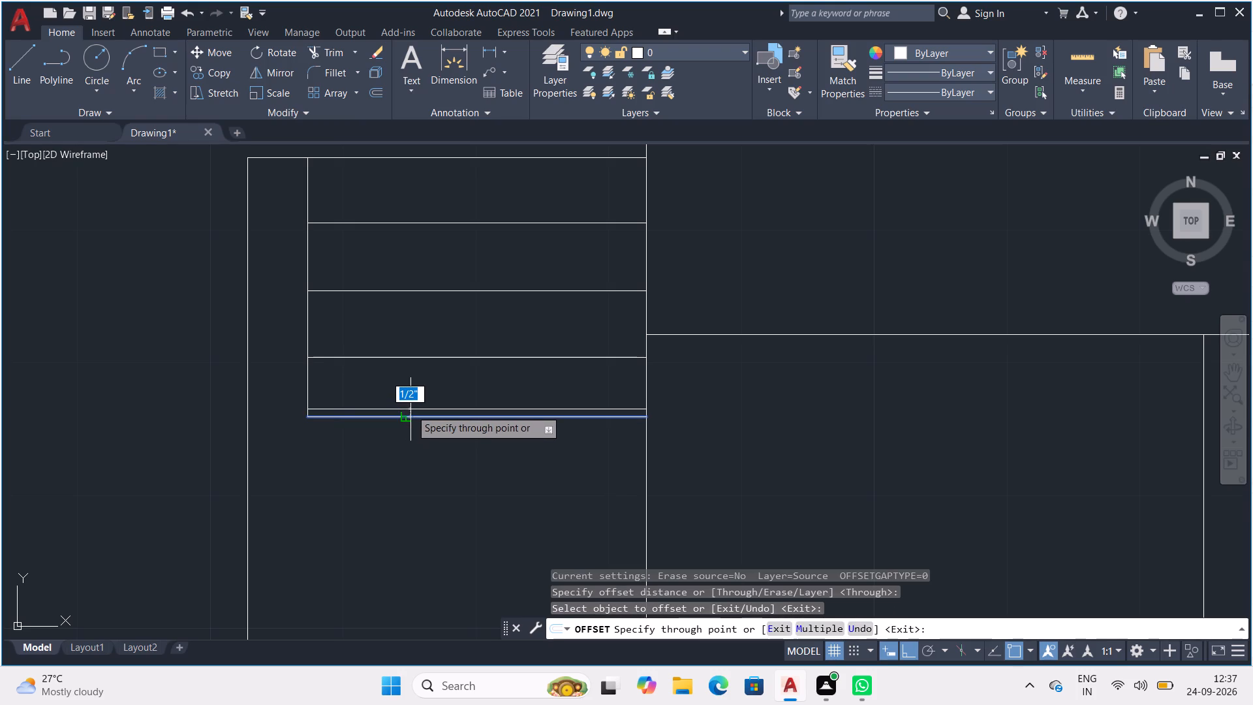
scroll(410, 409, "up", 3)
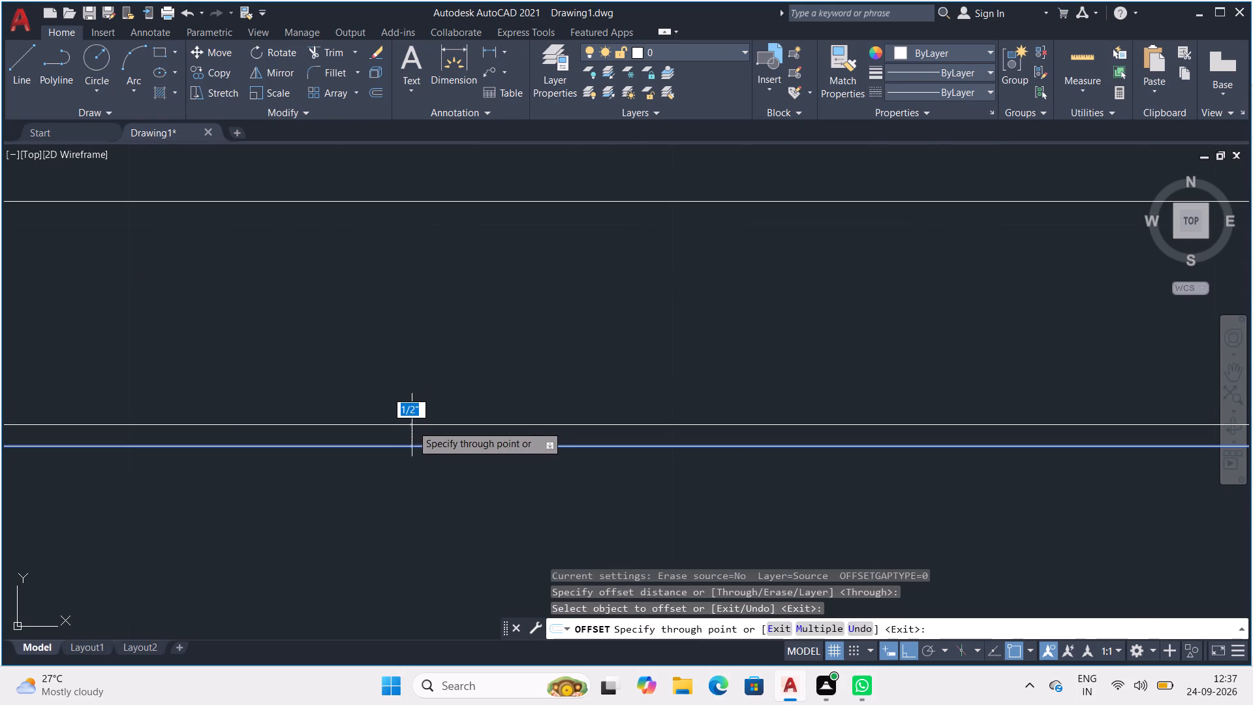
scroll(412, 426, "down", 1)
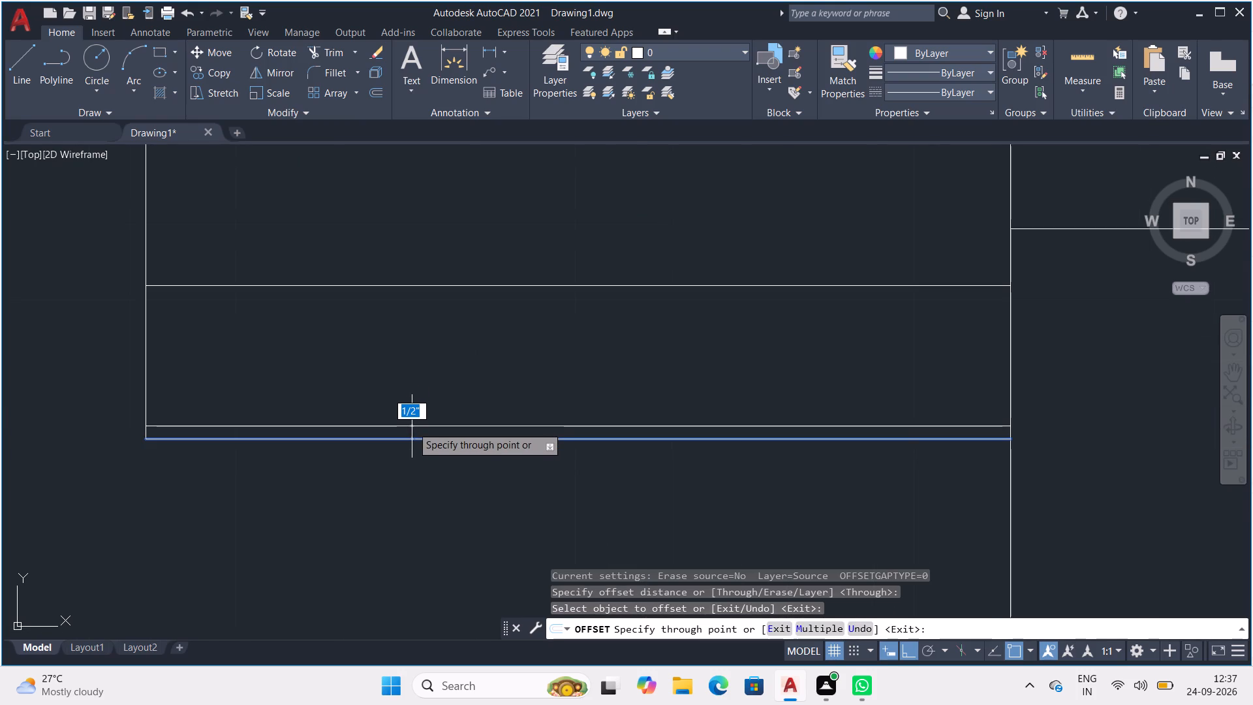
left_click(412, 426)
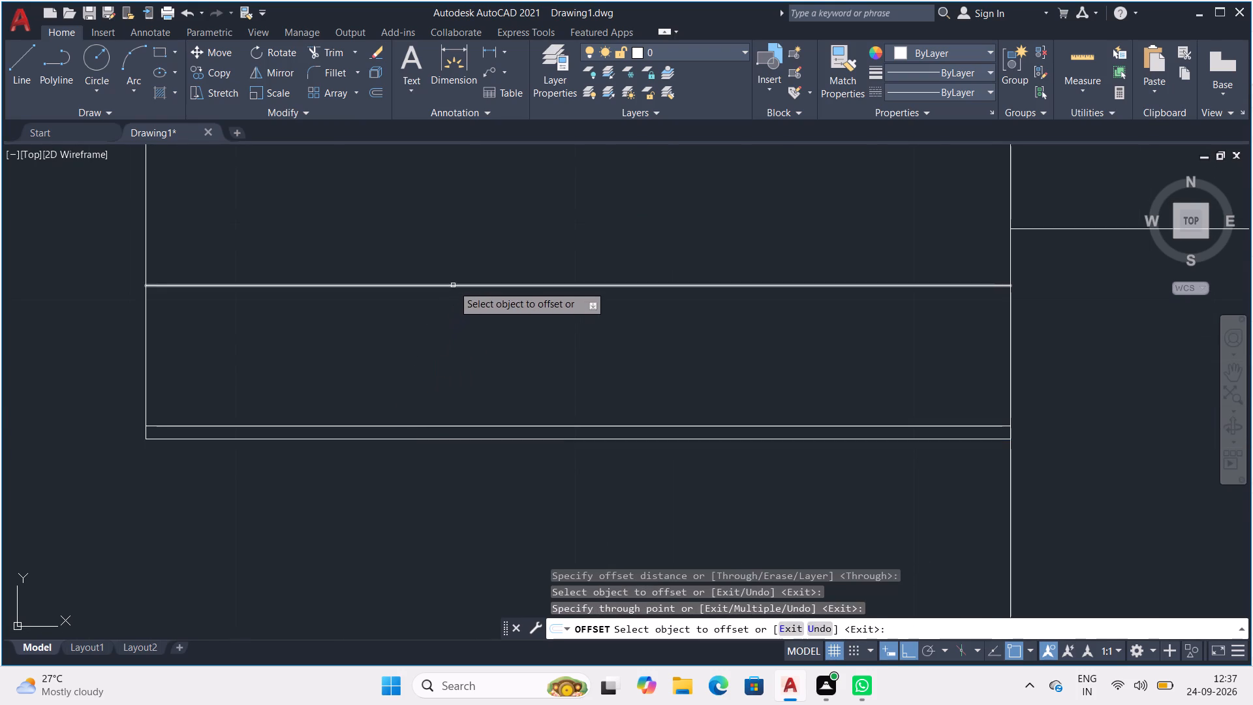
left_click(453, 285)
left_click(455, 271)
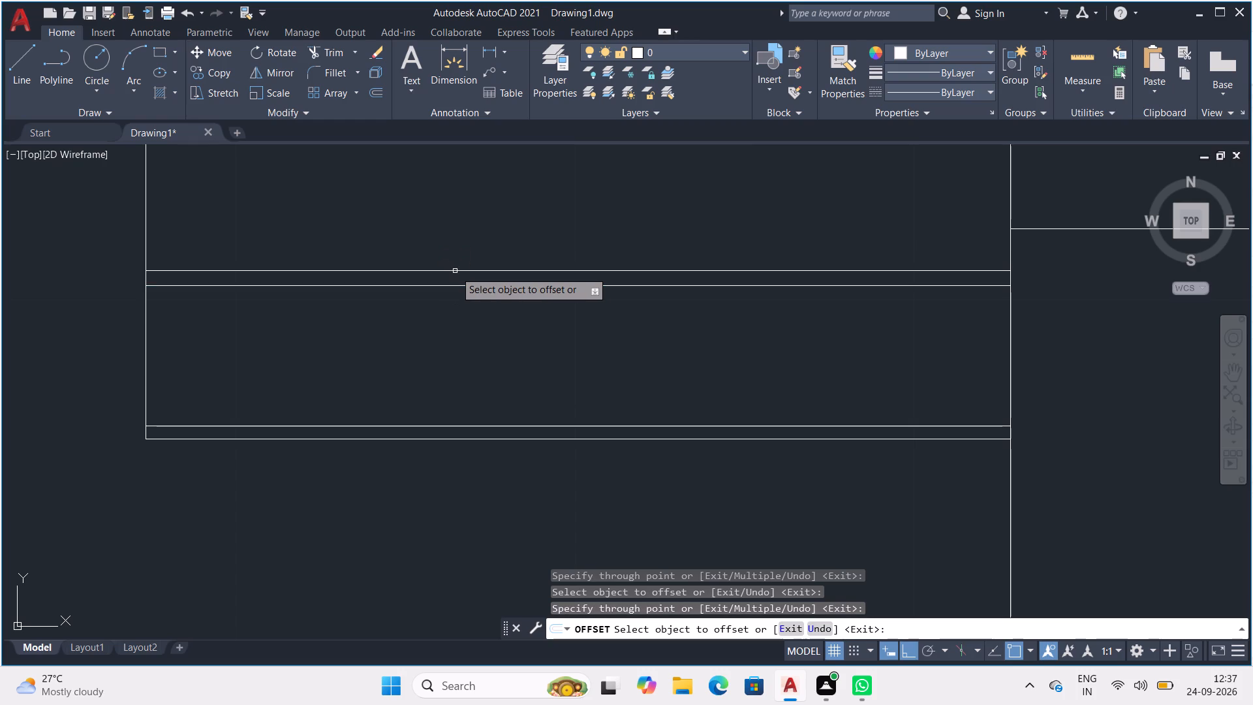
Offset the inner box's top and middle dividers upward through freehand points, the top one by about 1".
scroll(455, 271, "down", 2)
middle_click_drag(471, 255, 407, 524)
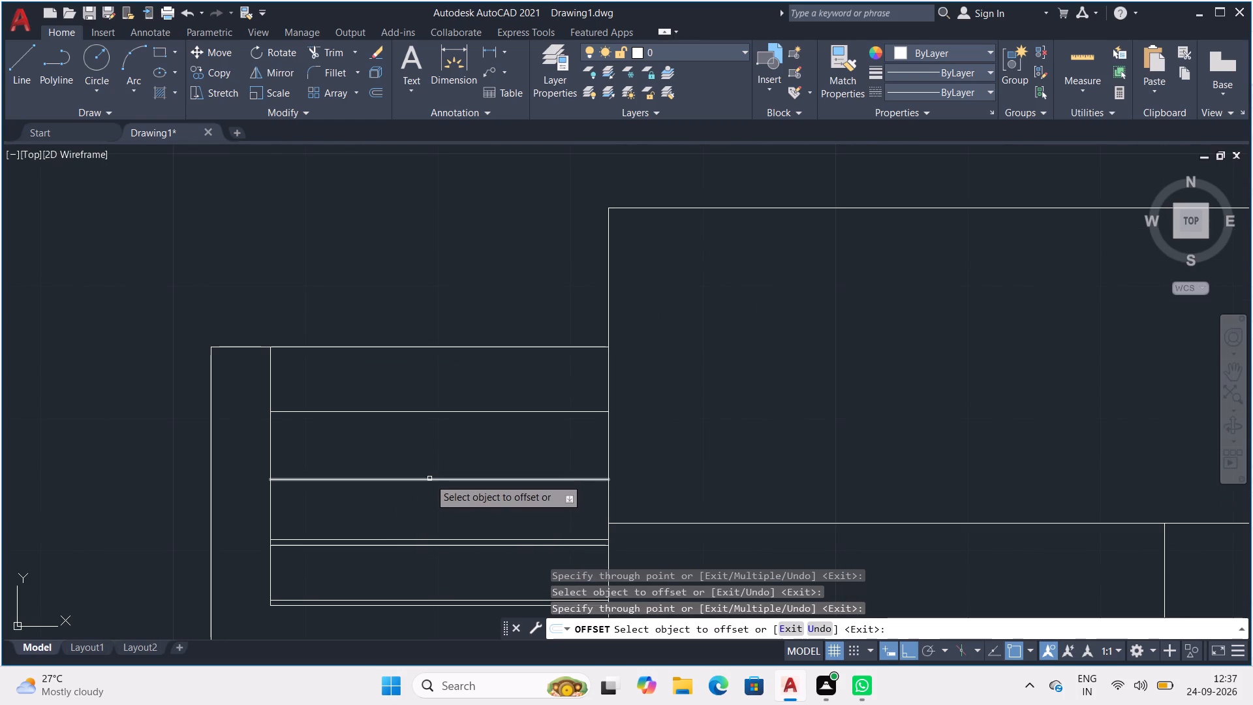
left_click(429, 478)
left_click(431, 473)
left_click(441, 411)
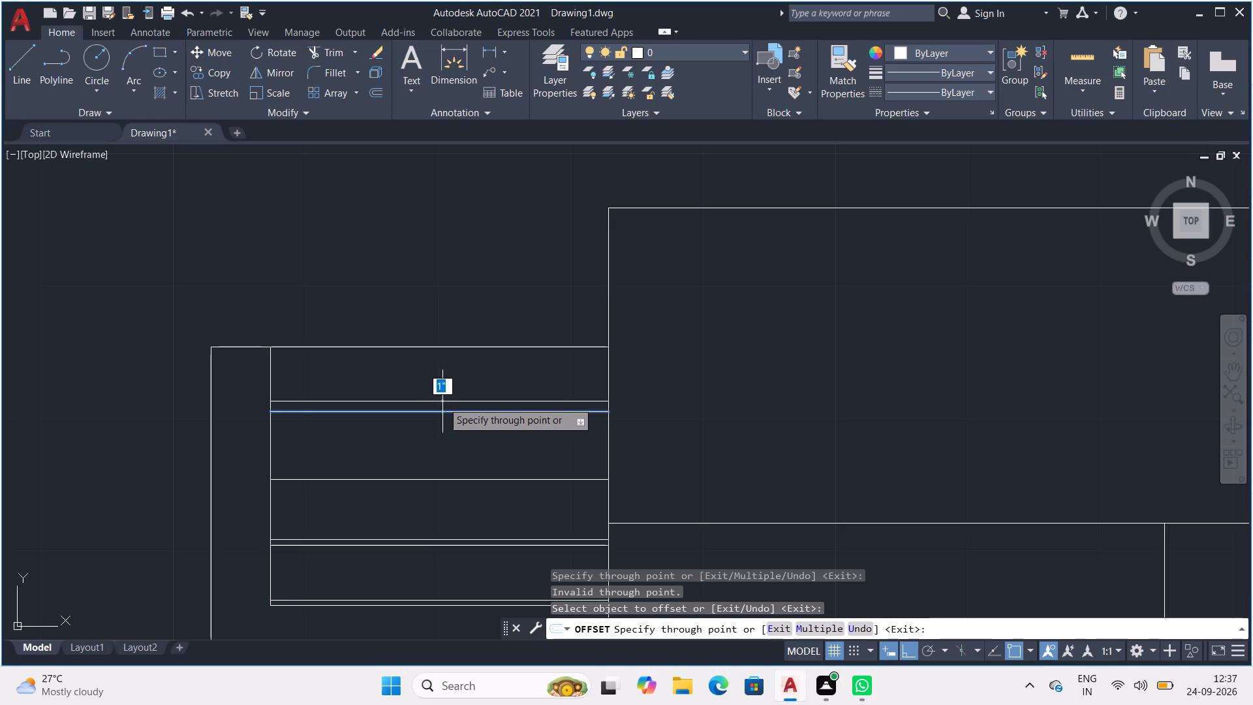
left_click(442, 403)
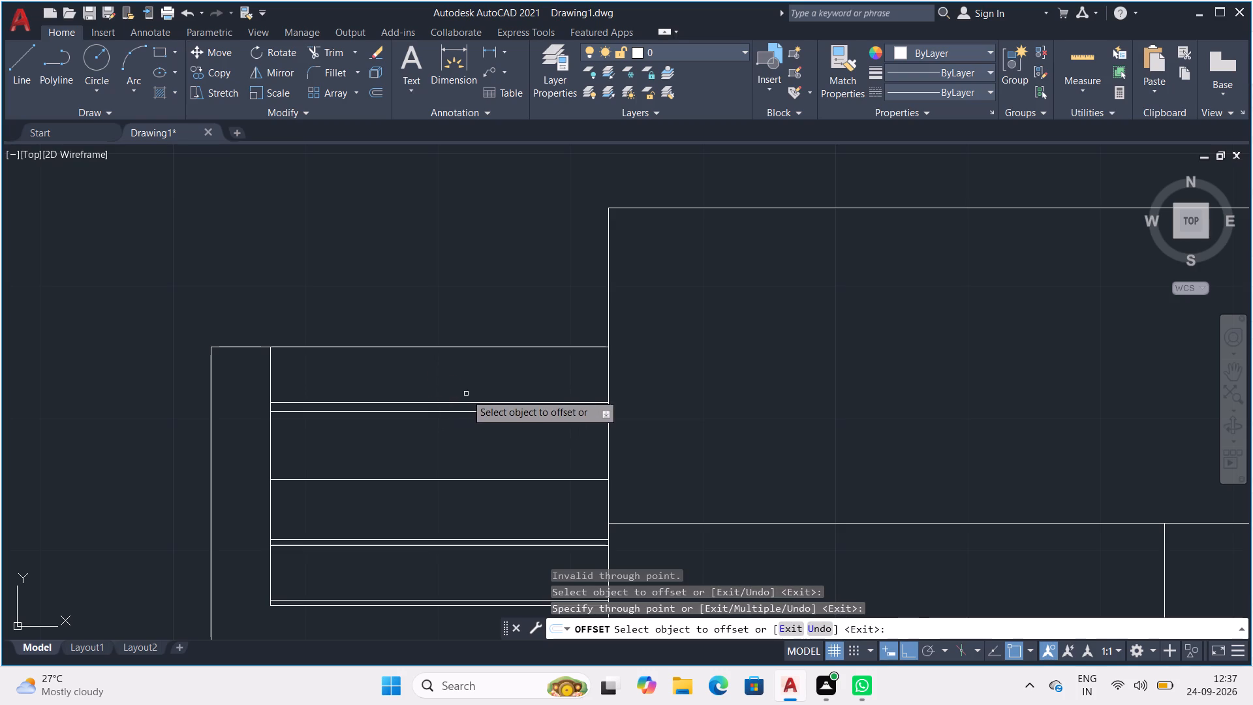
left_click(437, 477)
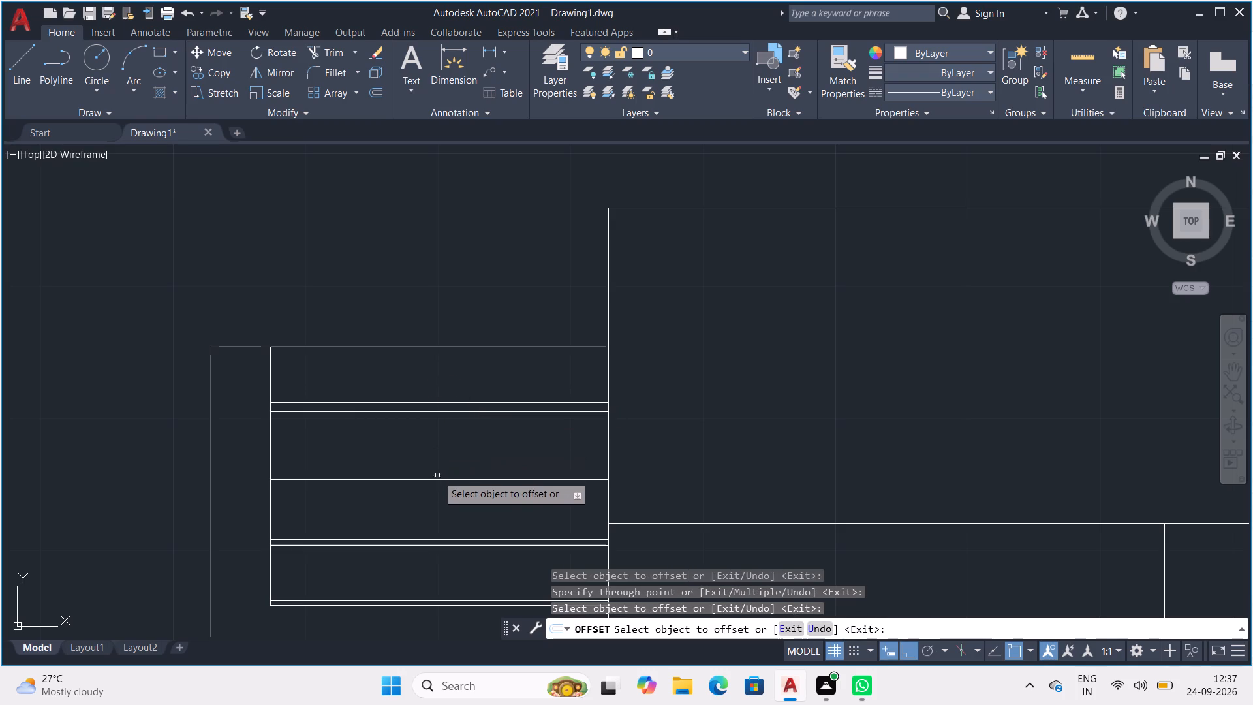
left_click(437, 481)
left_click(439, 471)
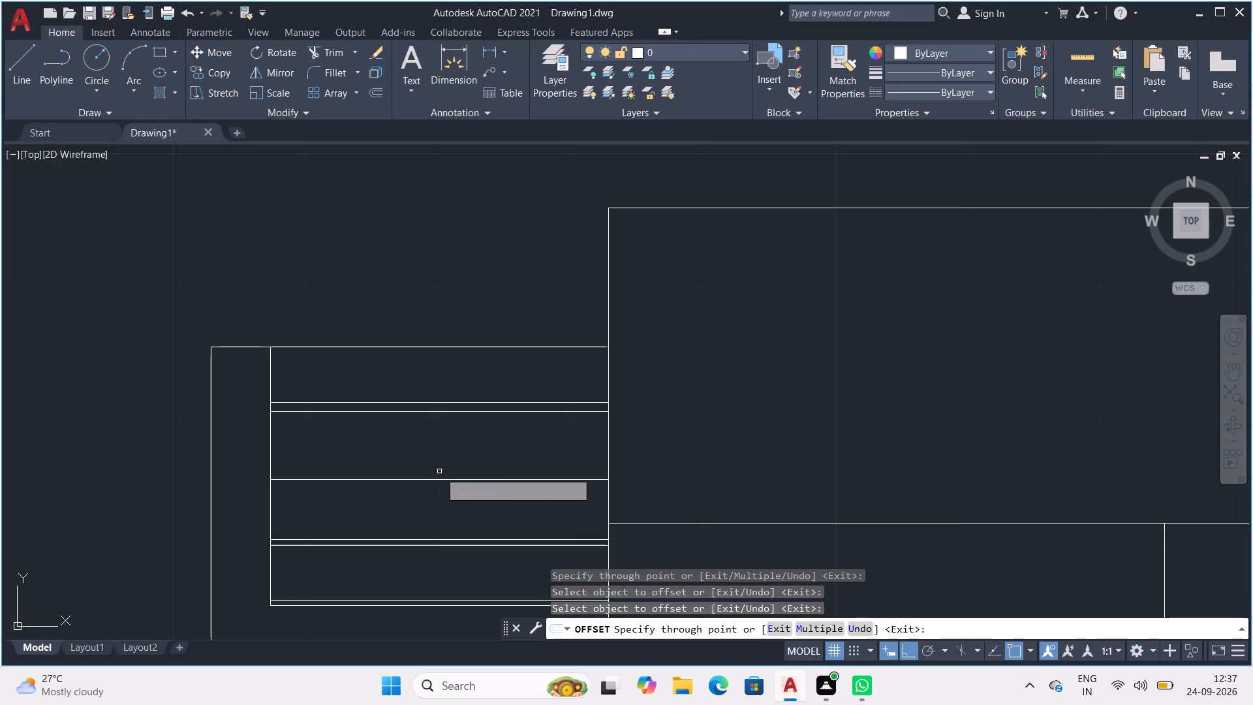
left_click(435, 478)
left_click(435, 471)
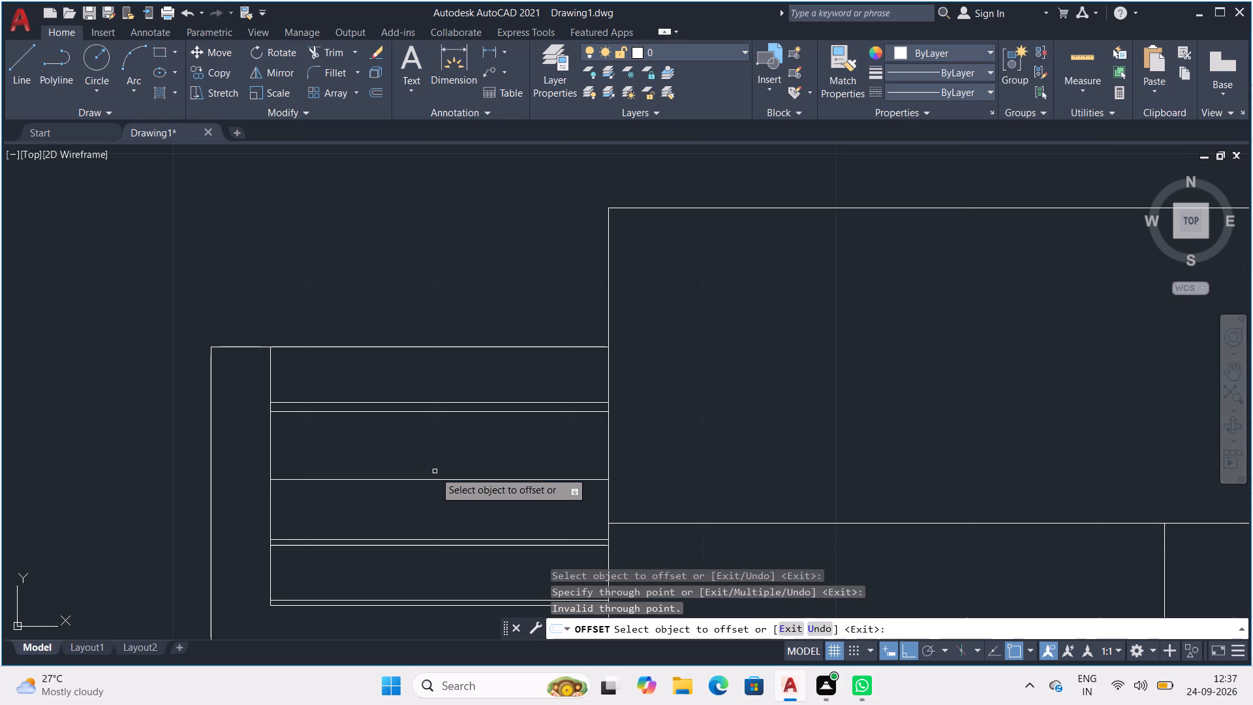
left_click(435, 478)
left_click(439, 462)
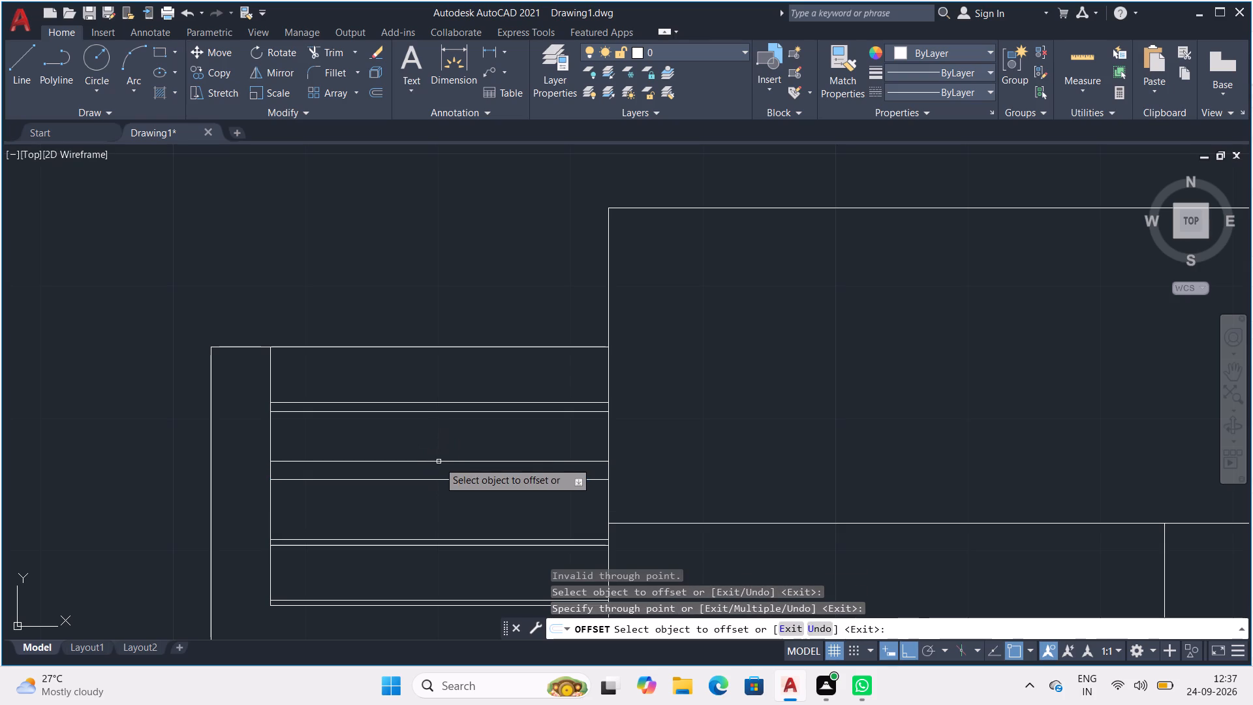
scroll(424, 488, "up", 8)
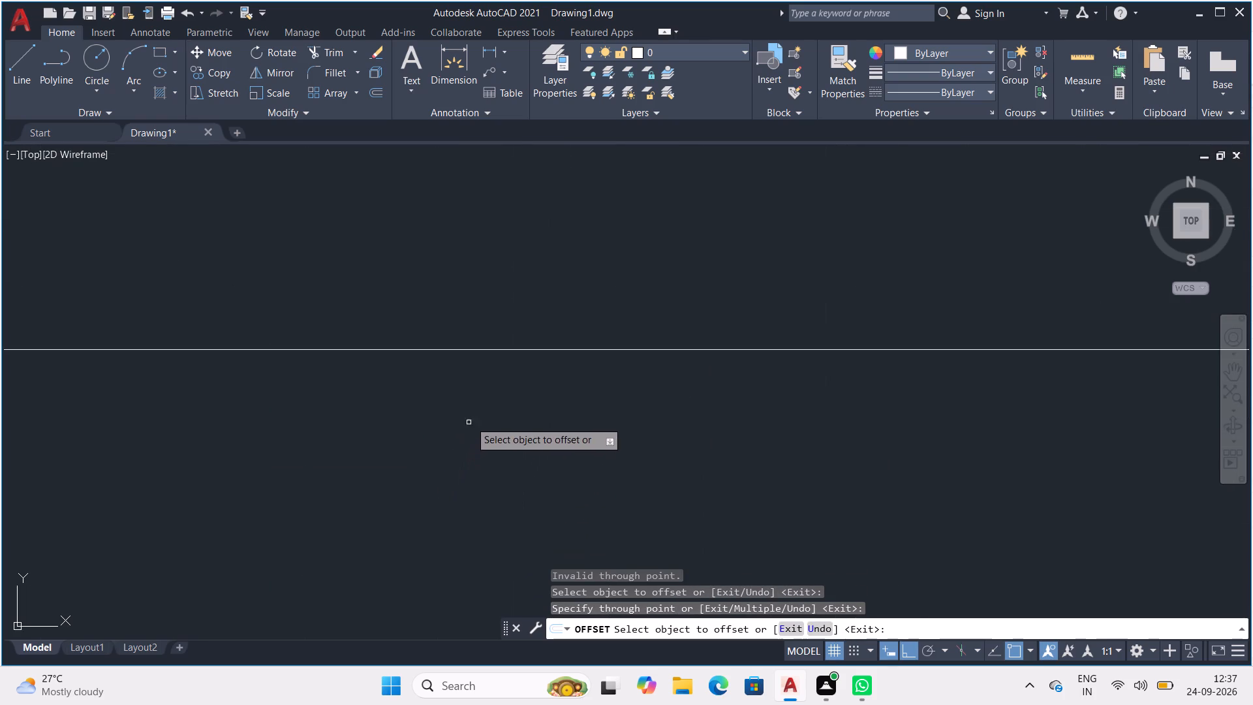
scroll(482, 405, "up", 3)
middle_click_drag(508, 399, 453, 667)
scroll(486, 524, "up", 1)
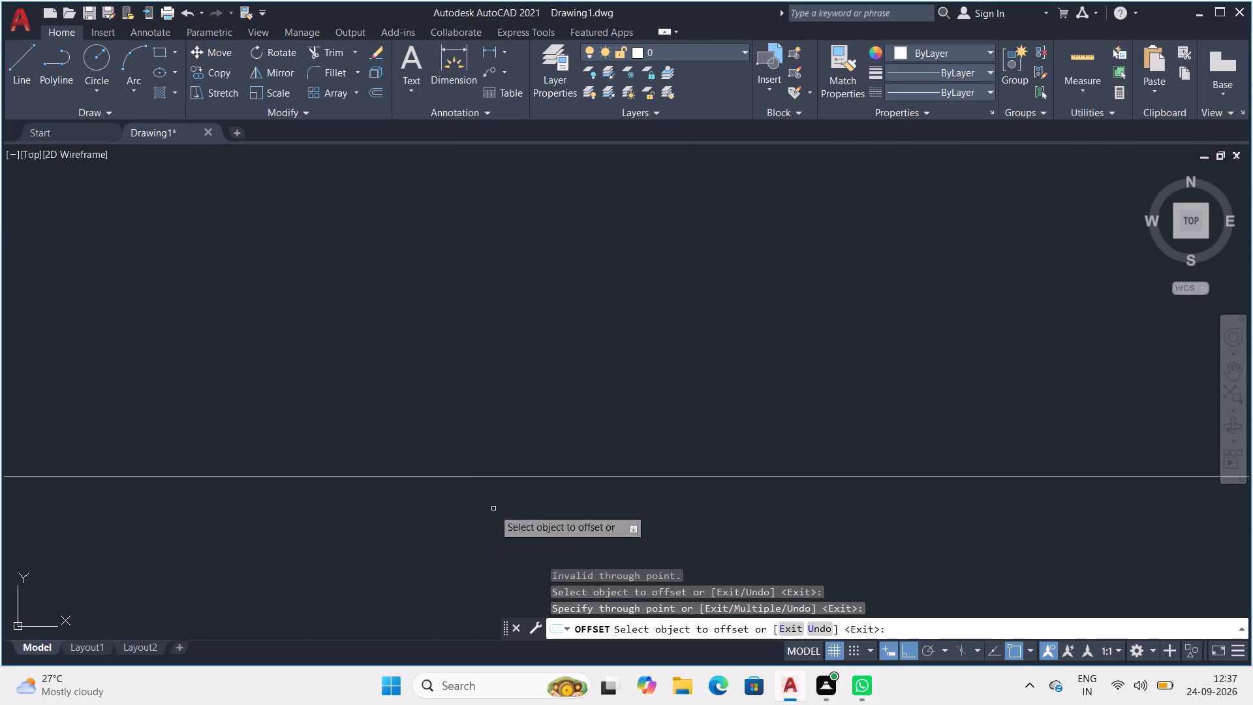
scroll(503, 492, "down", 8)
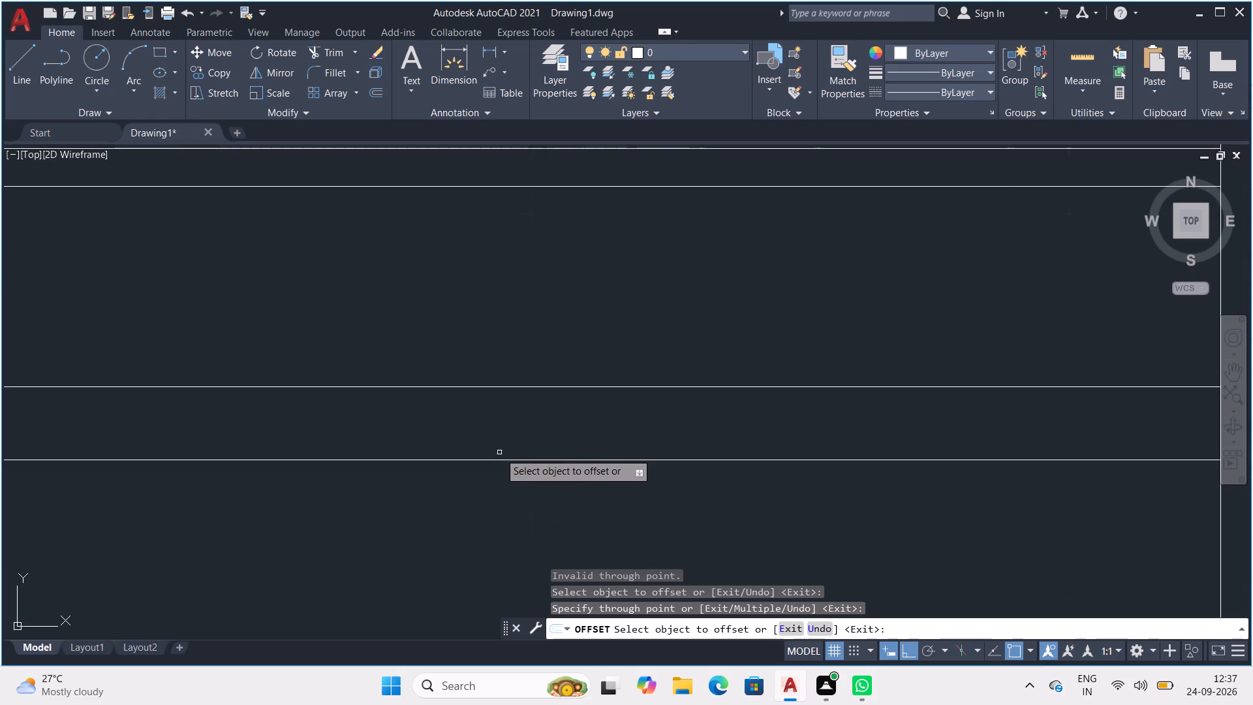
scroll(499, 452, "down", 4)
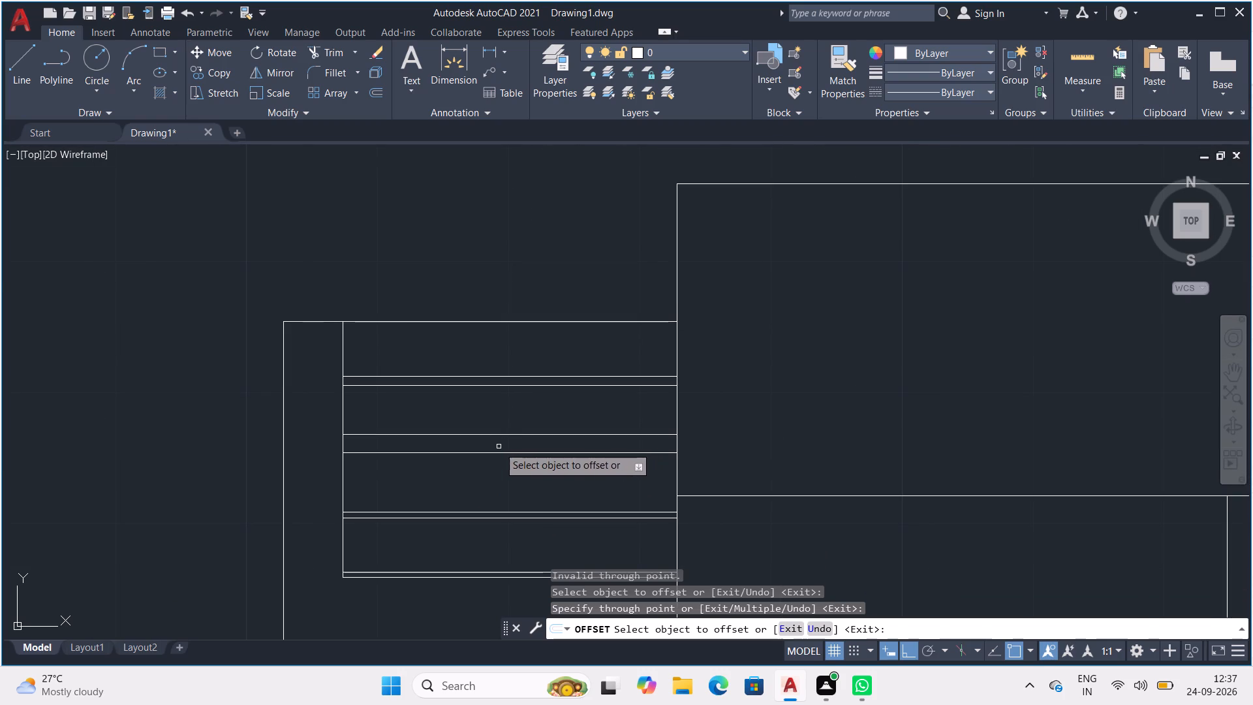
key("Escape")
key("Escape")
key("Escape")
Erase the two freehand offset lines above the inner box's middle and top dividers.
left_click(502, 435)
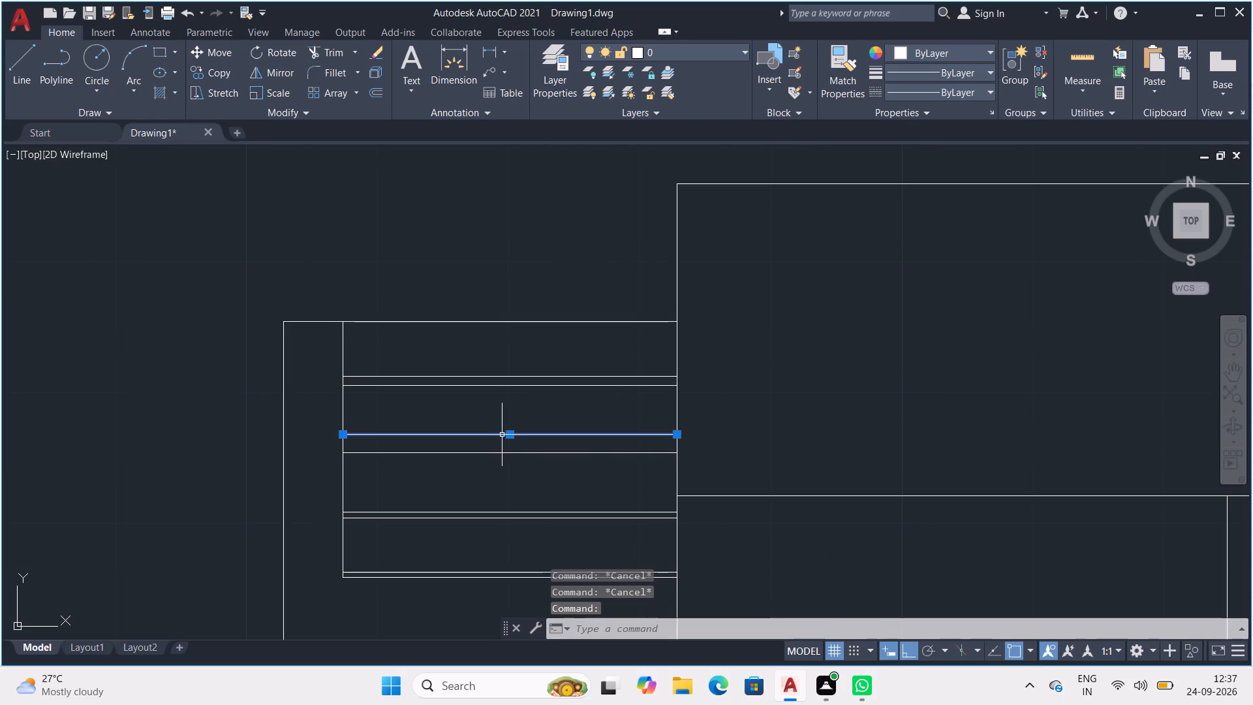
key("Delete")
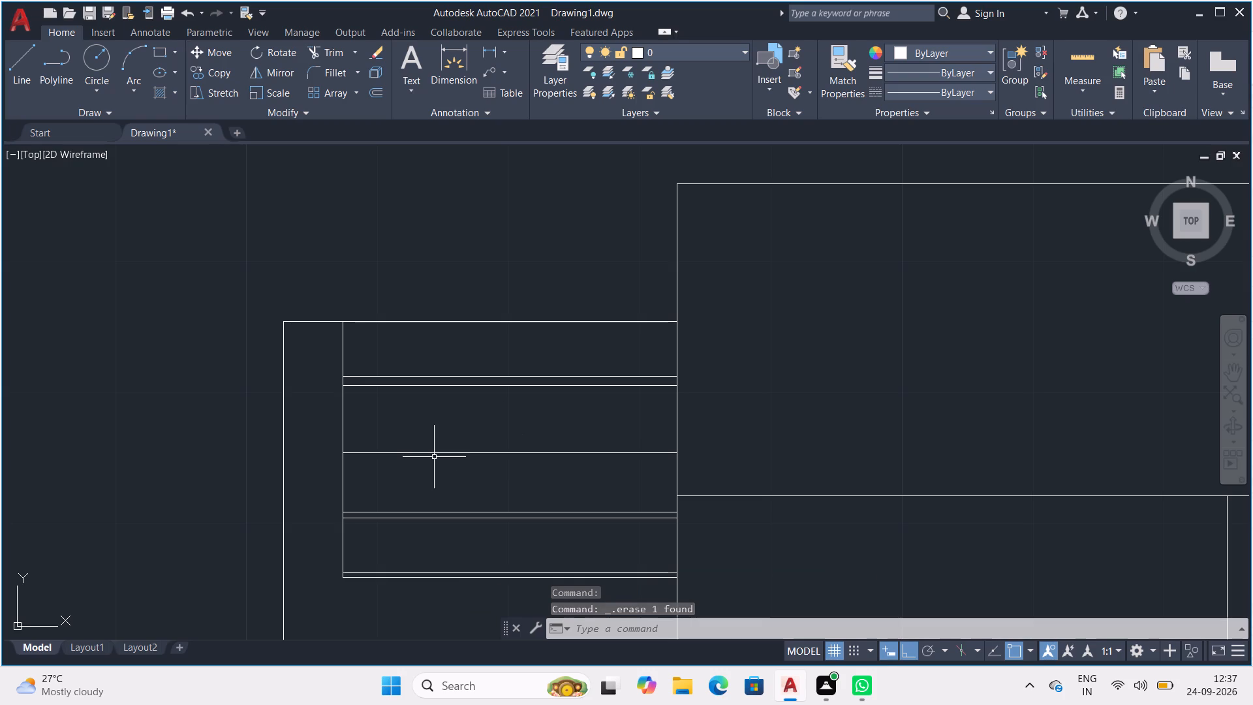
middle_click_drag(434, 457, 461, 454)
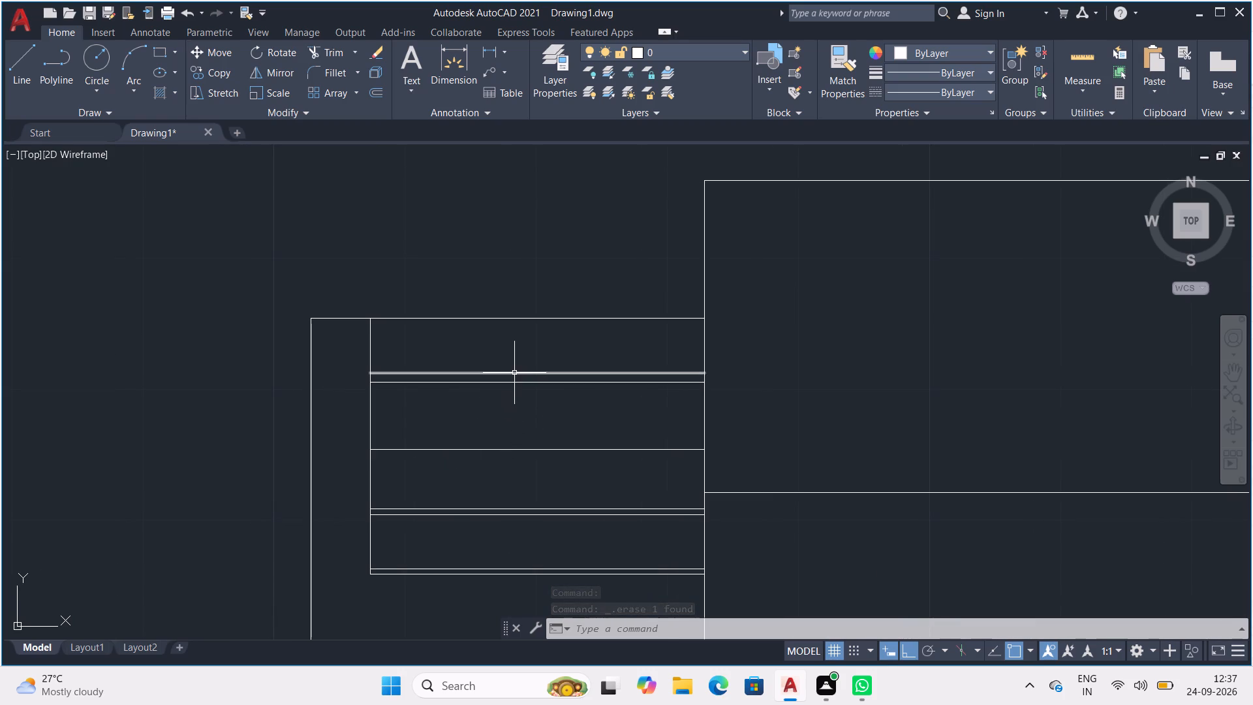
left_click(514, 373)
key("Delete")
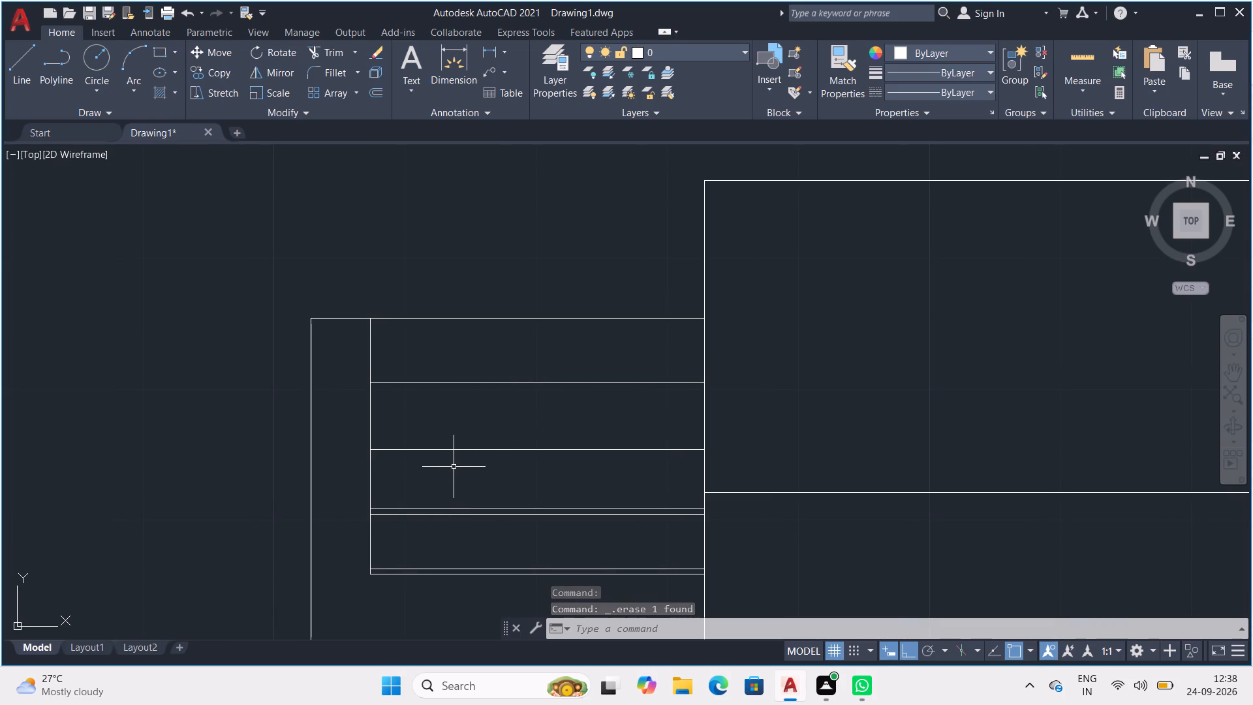
Offset the inner box's middle and top dividers upward by exactly 1/2" each.
key("o")
key("Return")
key("Return")
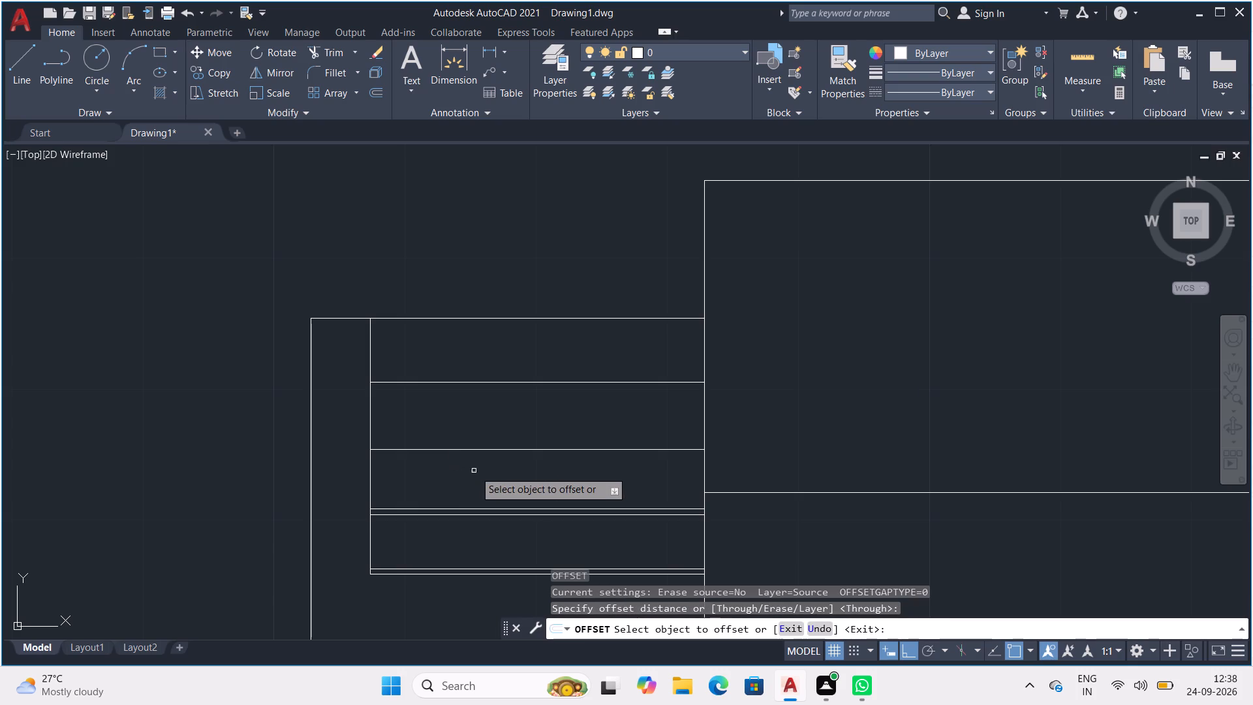
left_click(476, 448)
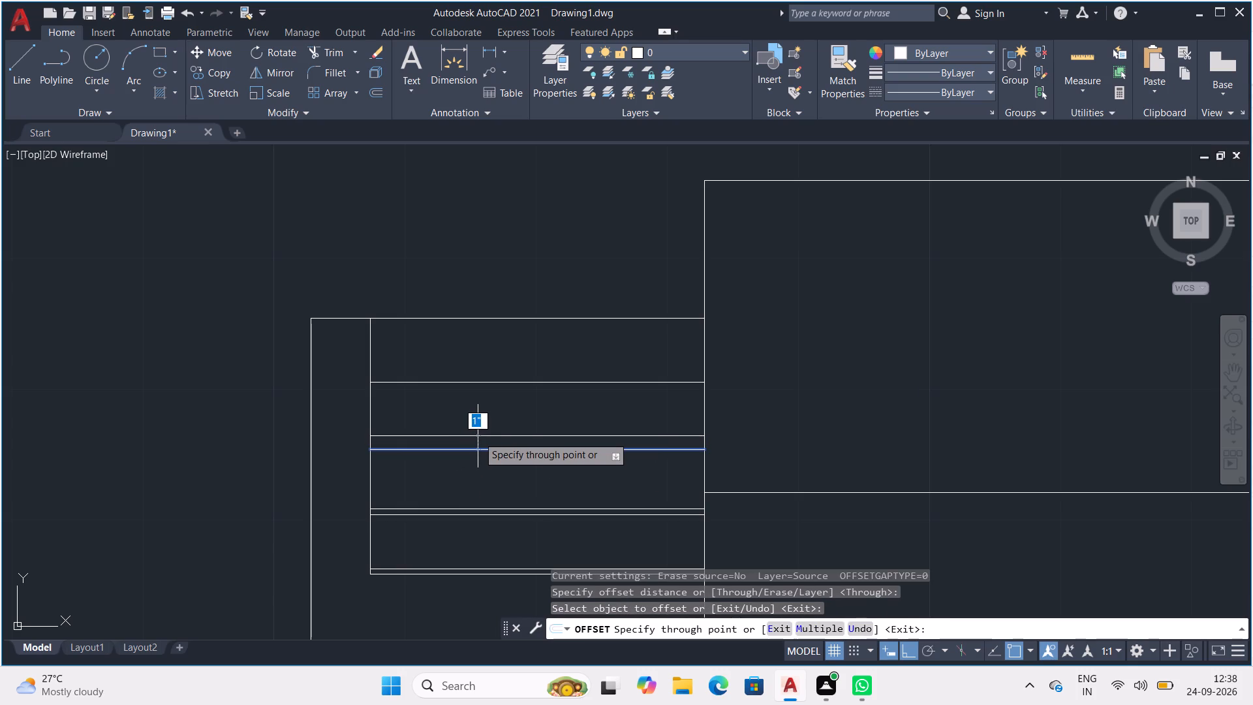
type("1/2\"")
key("Return")
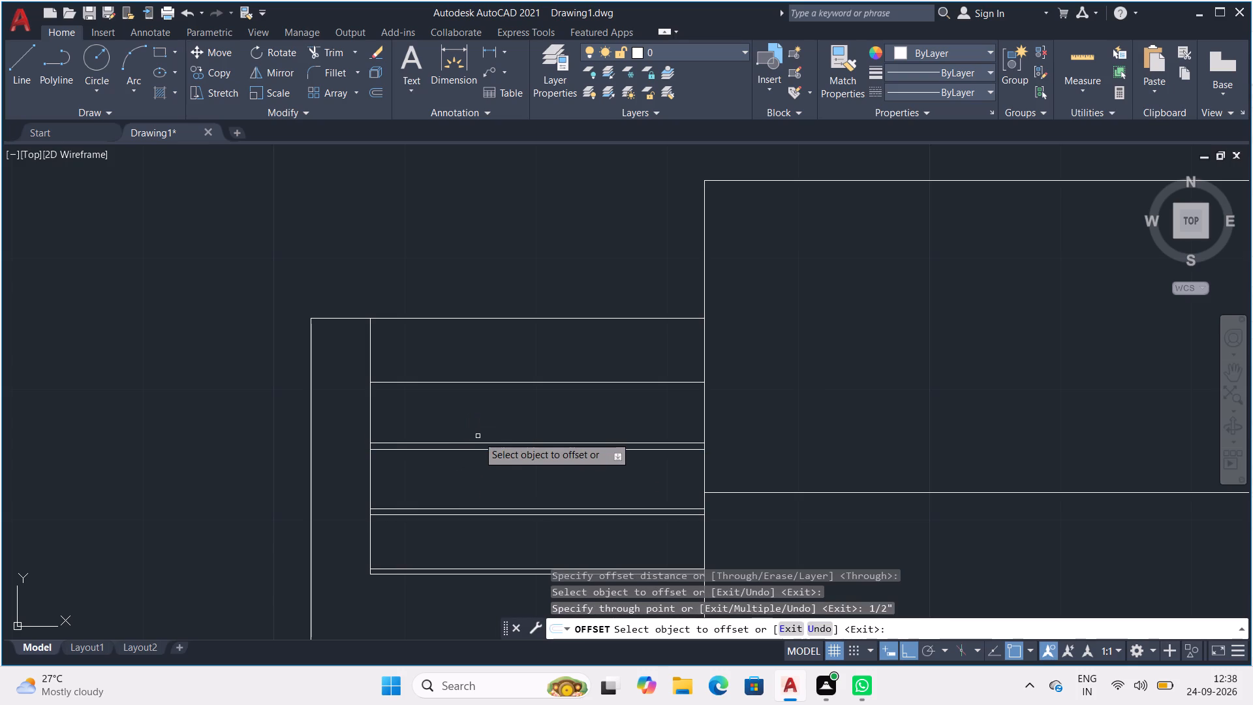
left_click(526, 381)
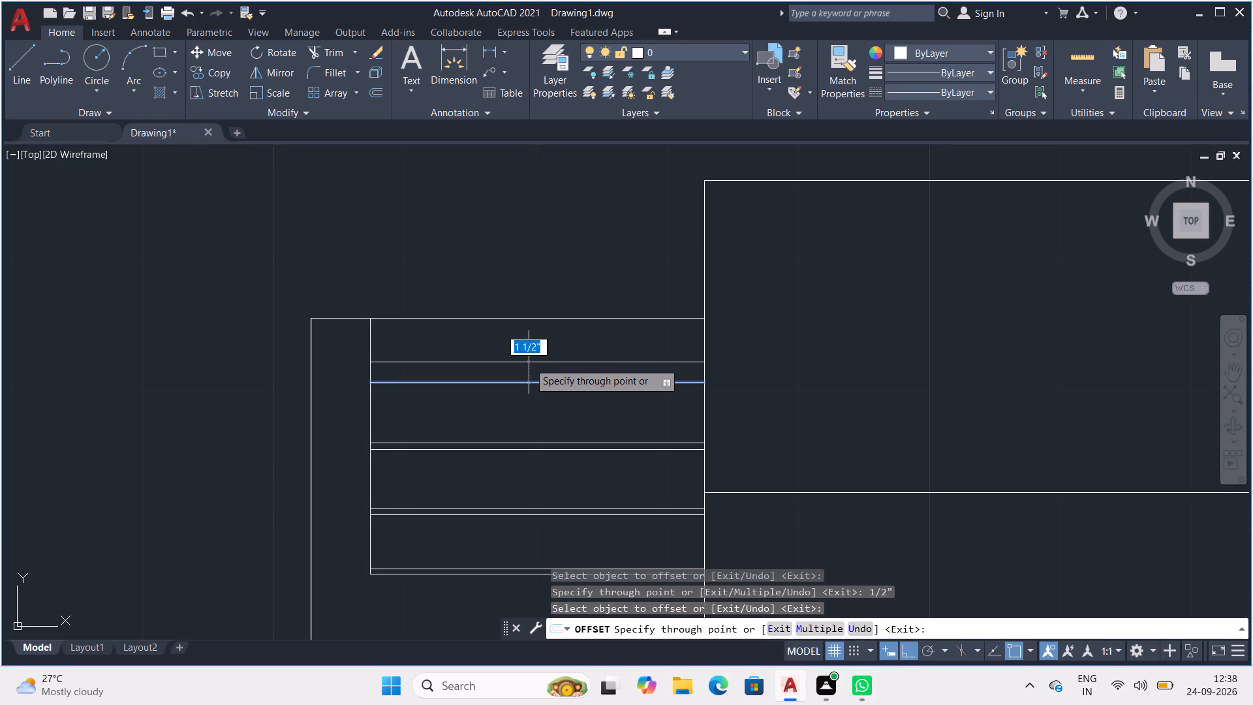
type("1/2")
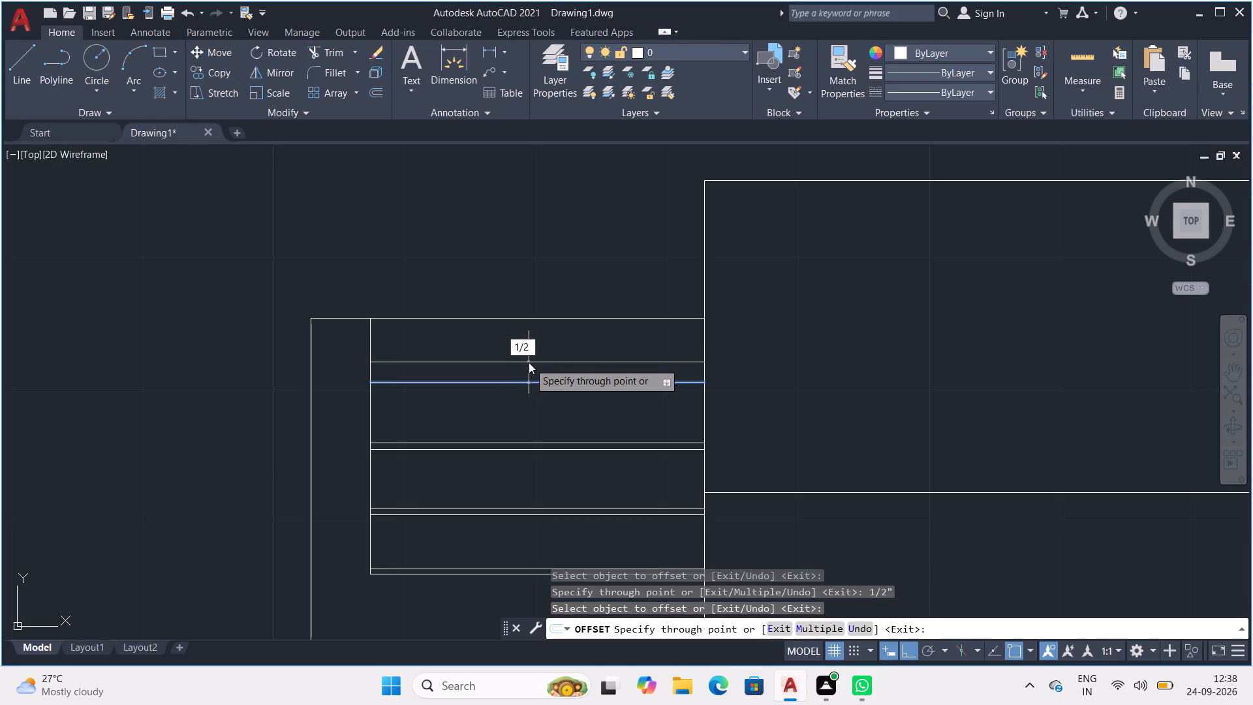
key("shift+quotedbl")
key("Return")
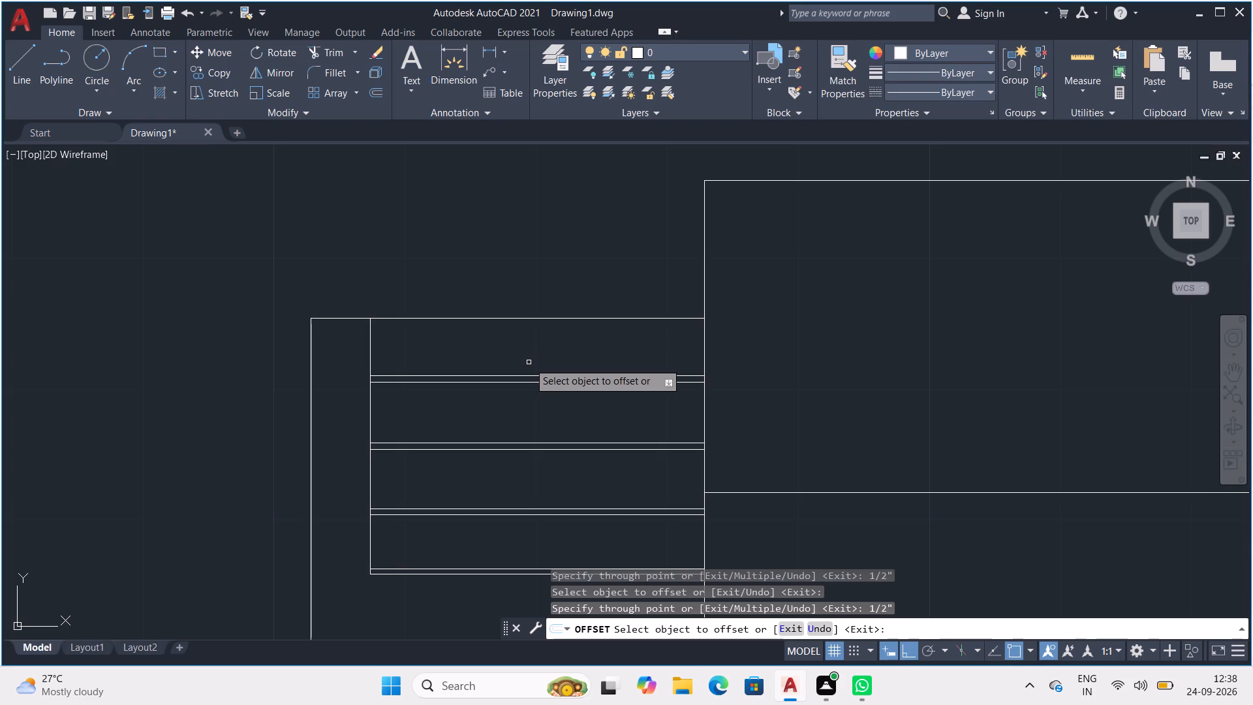
Offset the first box's top line downward by 1/2".
left_click(519, 318)
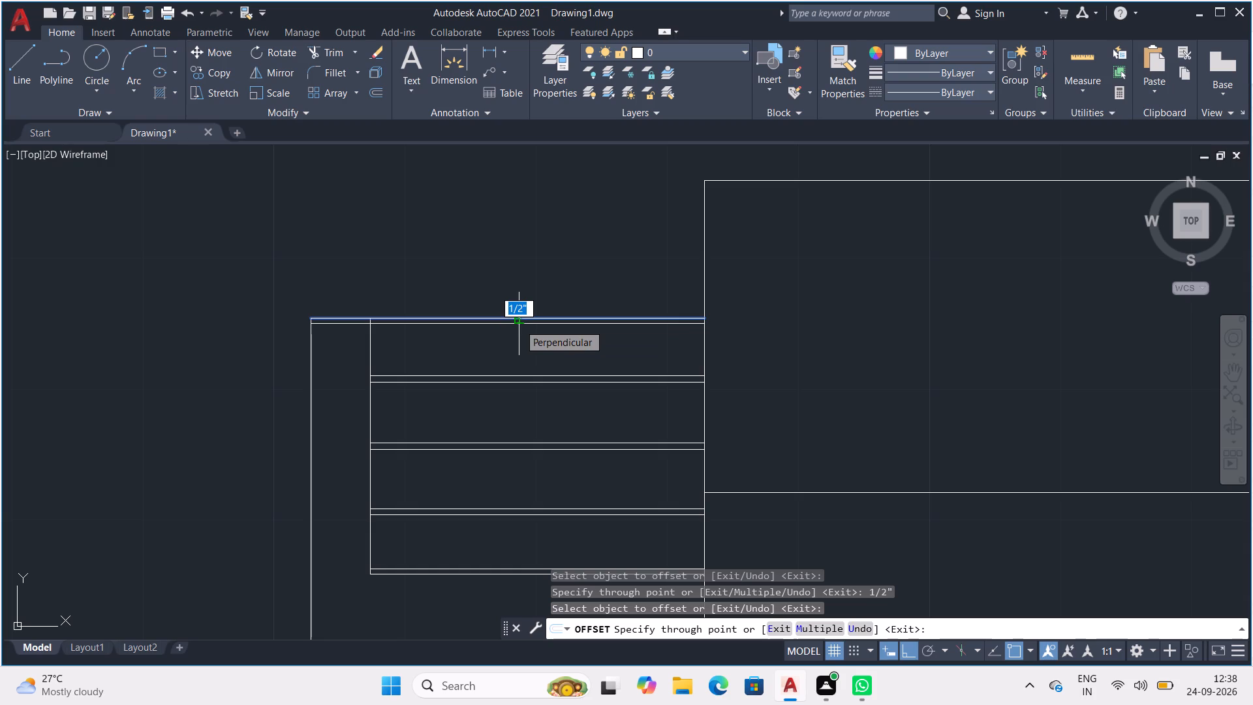
type("1/2\"")
key("Return")
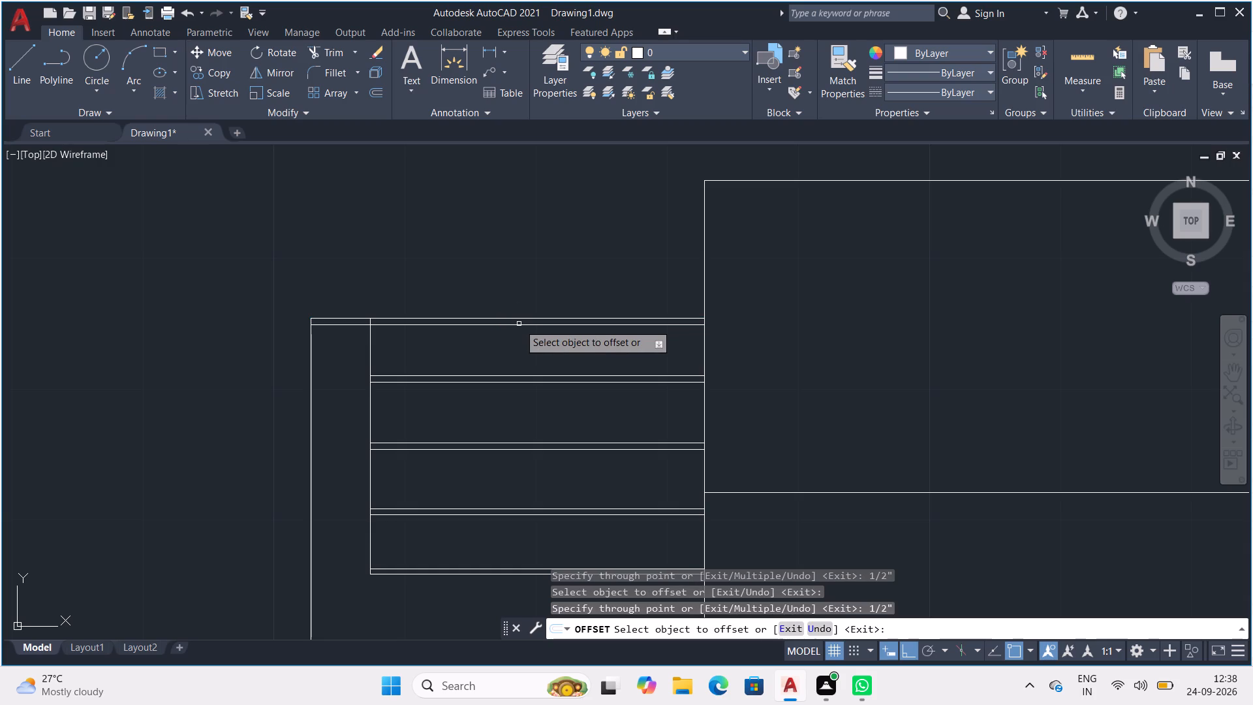
key("Escape")
key("Escape")
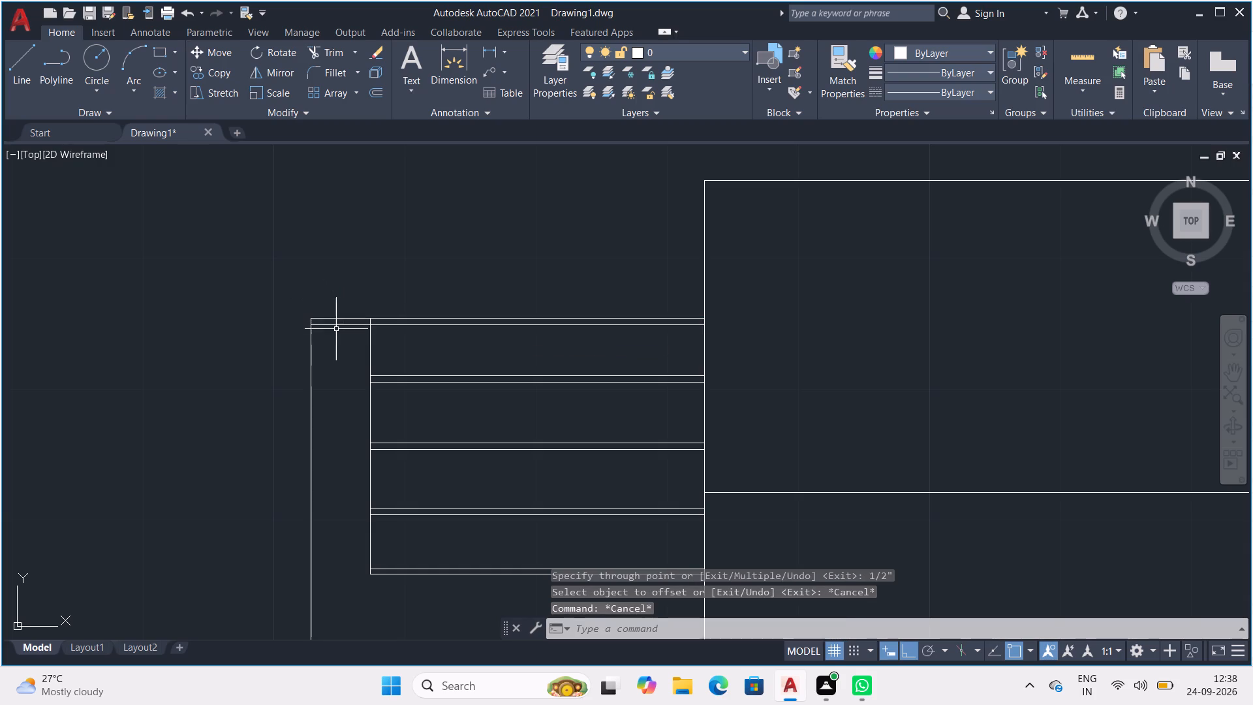
Trim the new offset line's short segment between the first box's outer left edge and the inner box's left side.
type("TR")
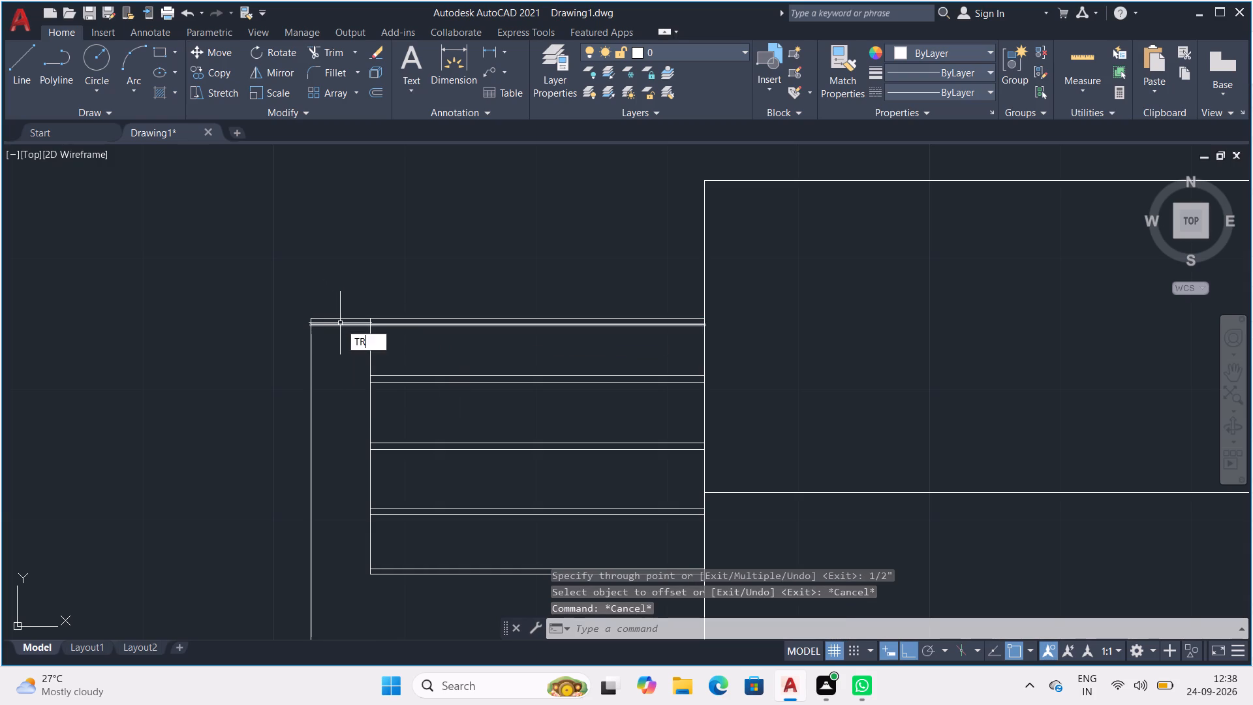
key("Return")
left_click(341, 324)
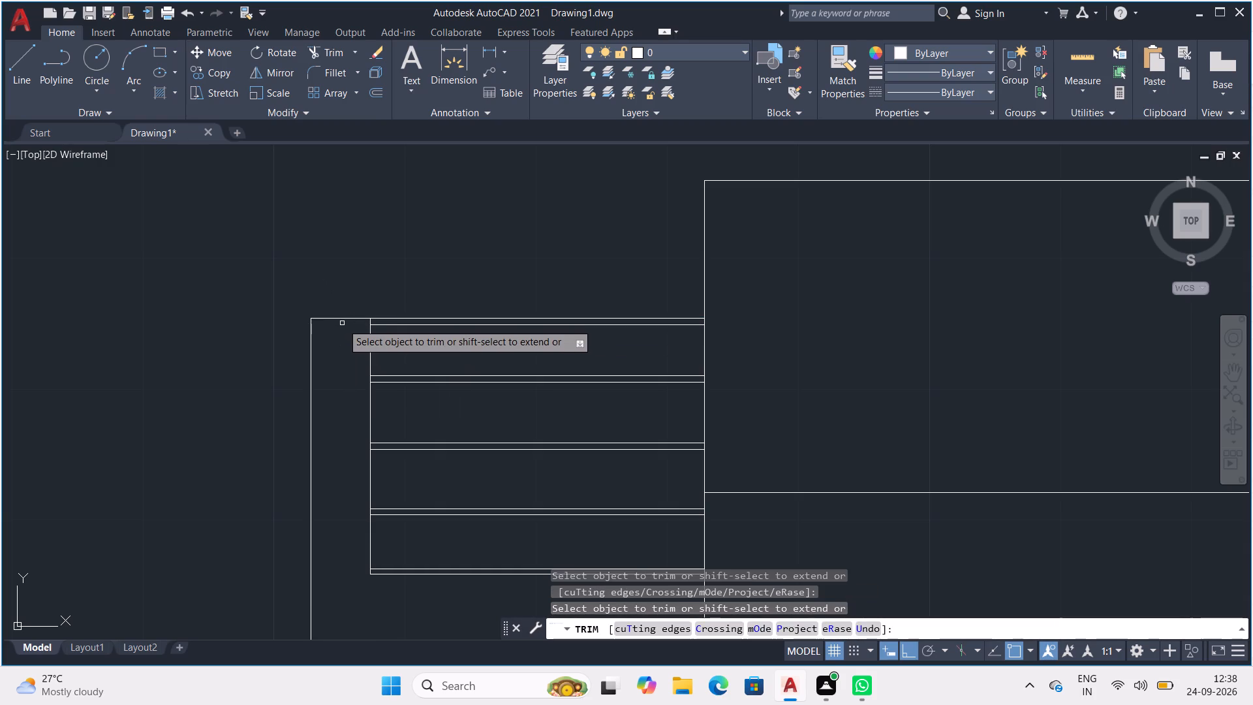
key("Escape")
key("Escape")
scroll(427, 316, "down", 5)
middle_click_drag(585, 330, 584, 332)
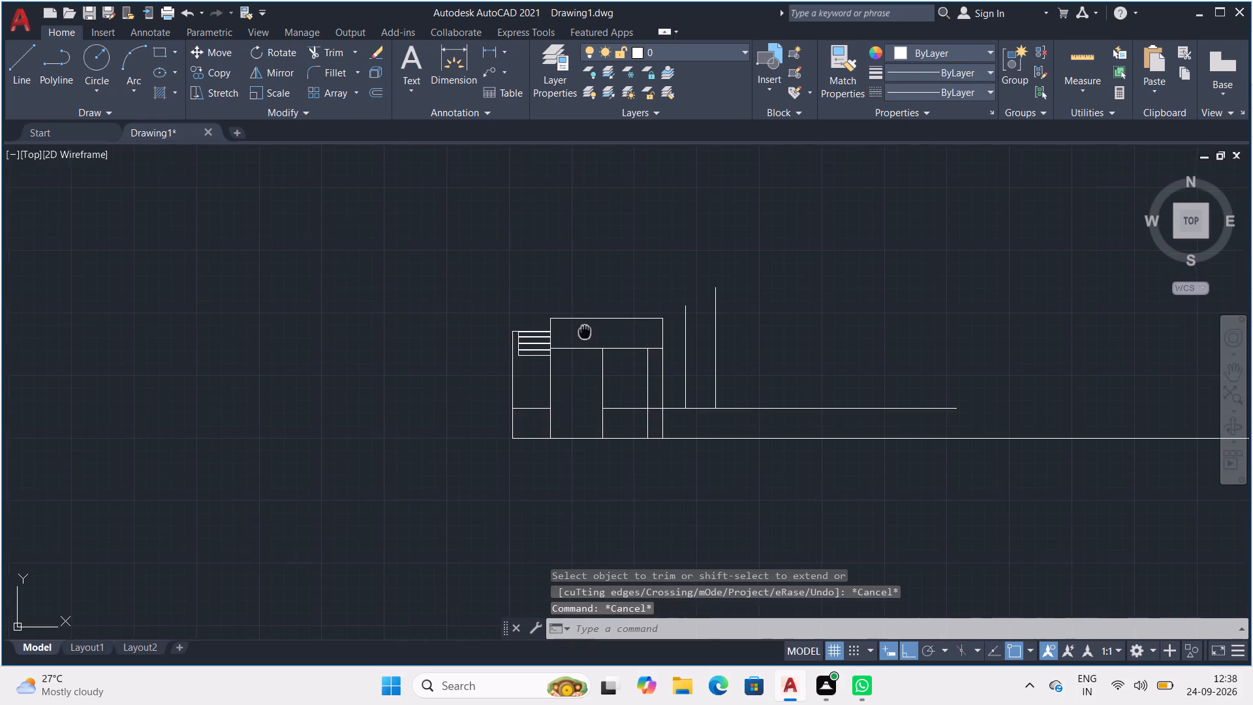
Draw a long horizontal line from where the first box's top edge meets the second box, extending past the two tall uprights.
middle_click_drag(584, 332, 290, 434)
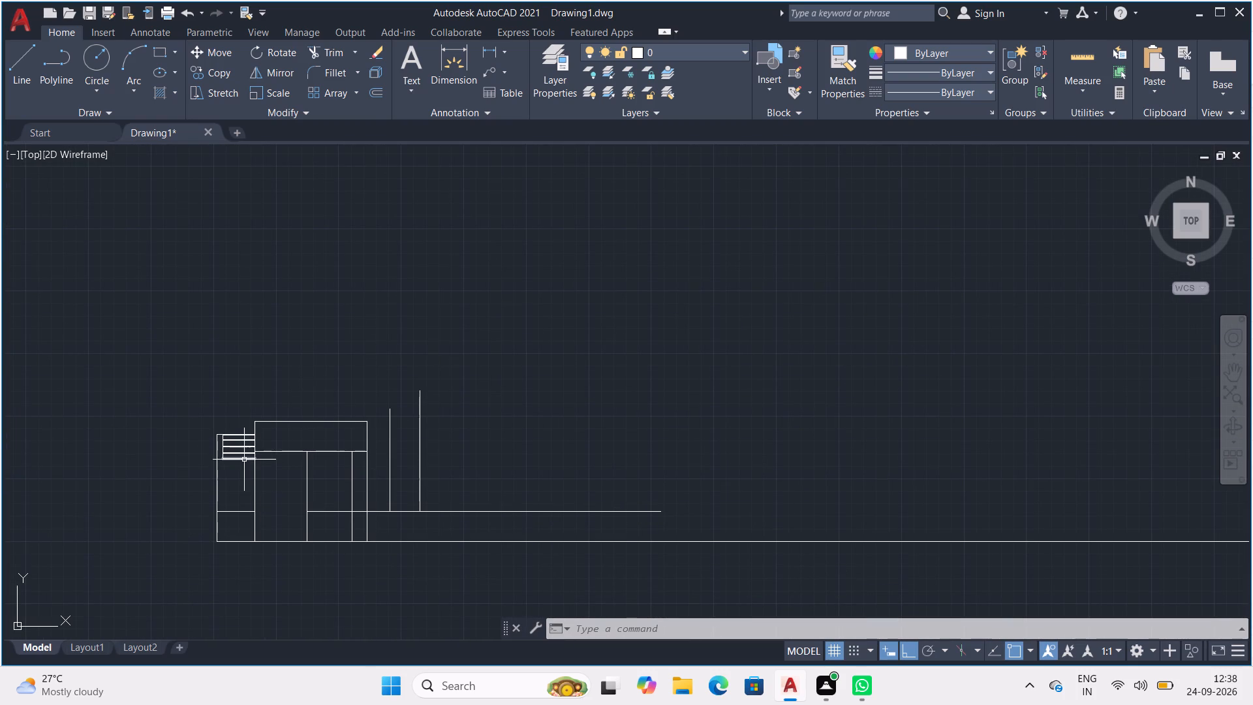
scroll(232, 445, "up", 5)
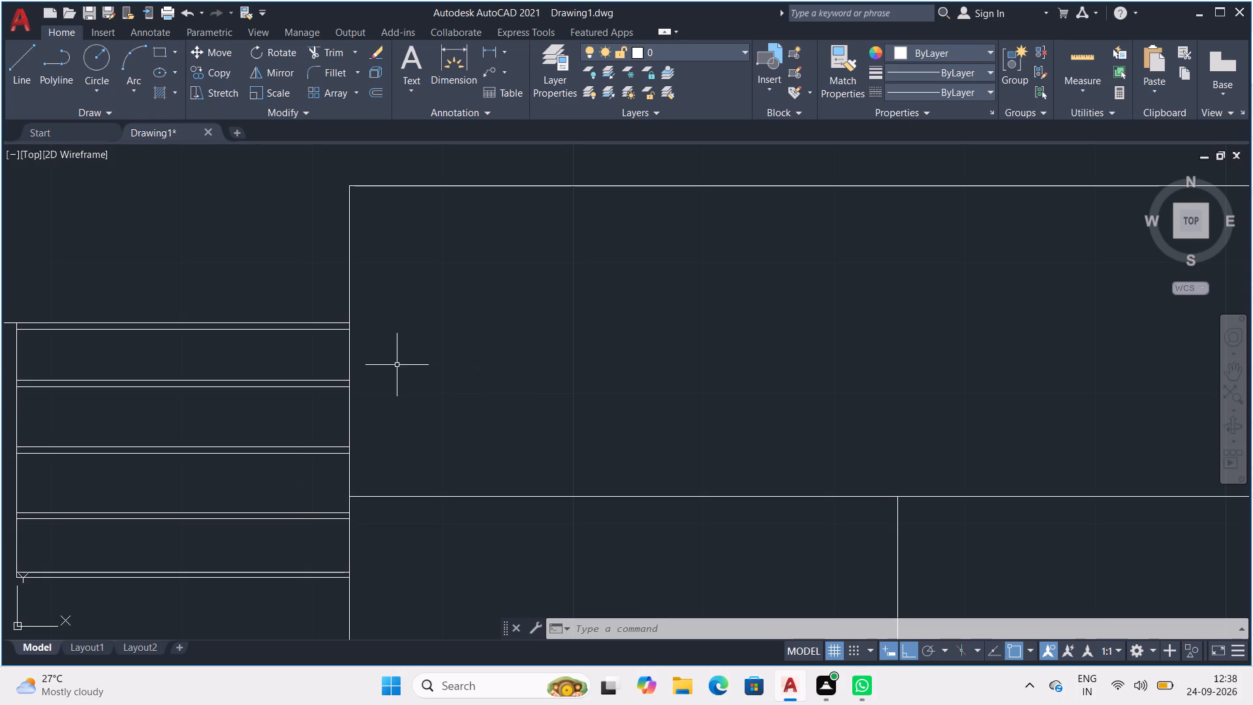
scroll(416, 373, "down", 2)
middle_click_drag(469, 354, 429, 411)
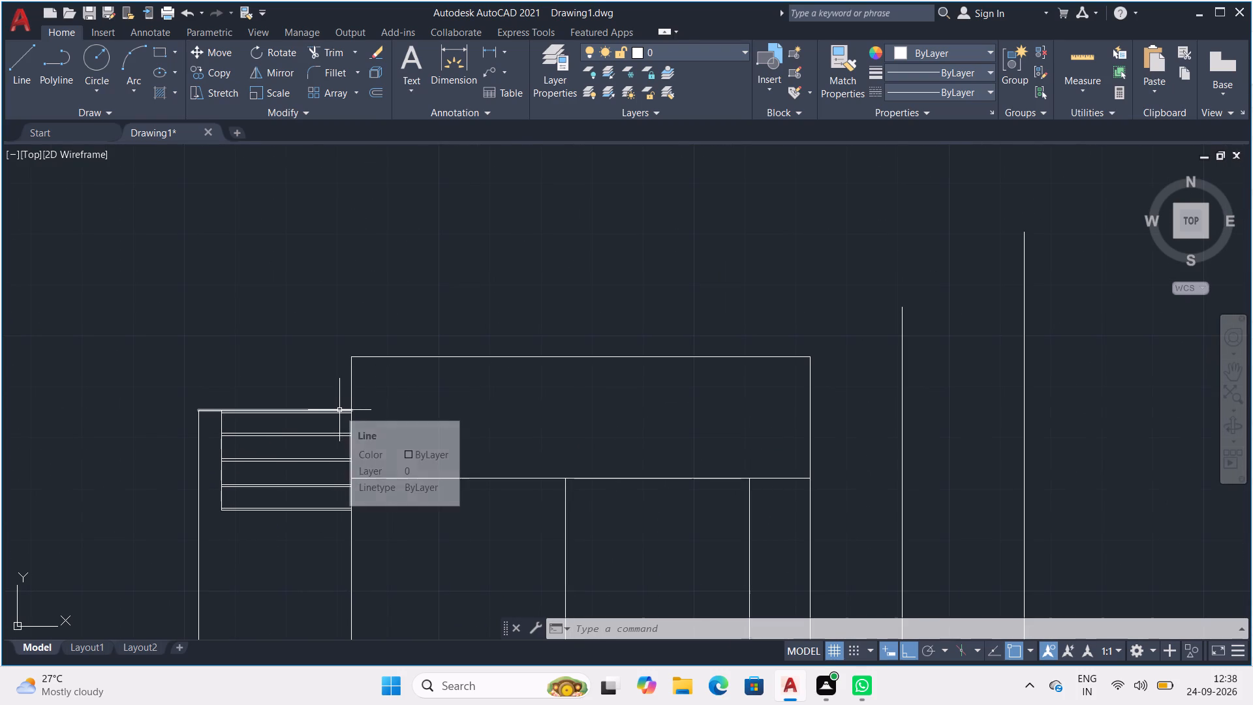
key("l")
key("Return")
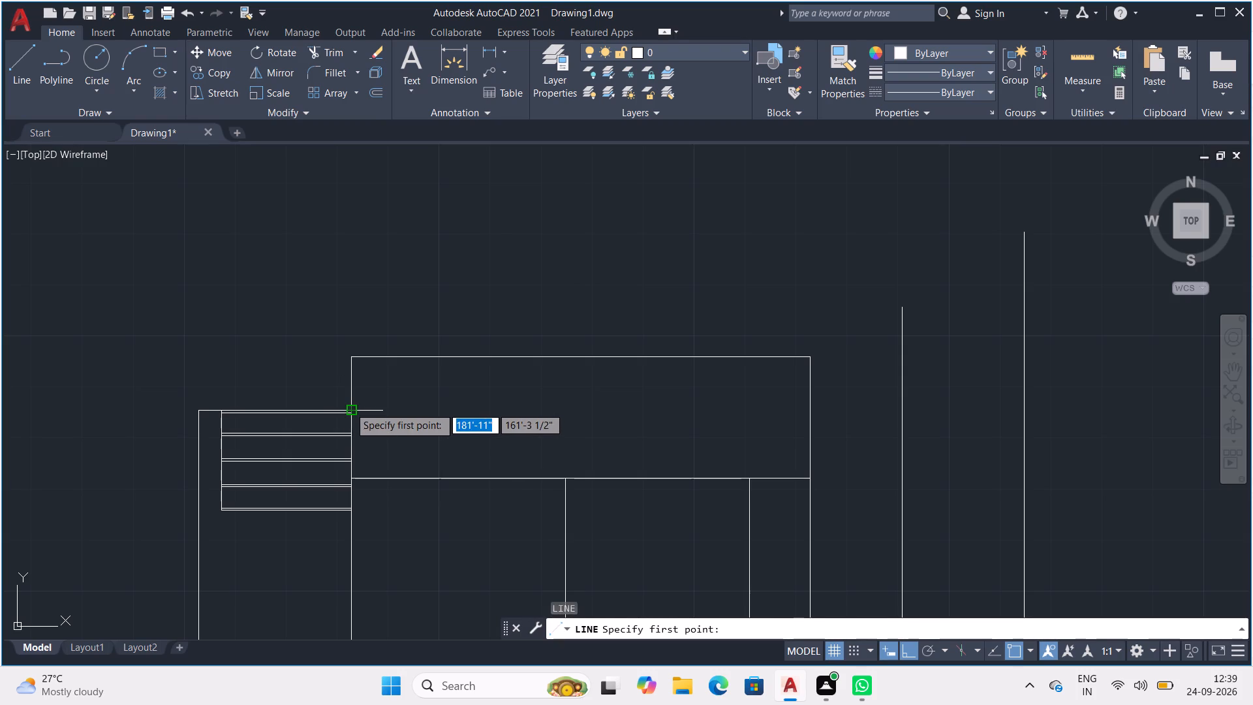
left_click(349, 407)
scroll(762, 421, "down", 3)
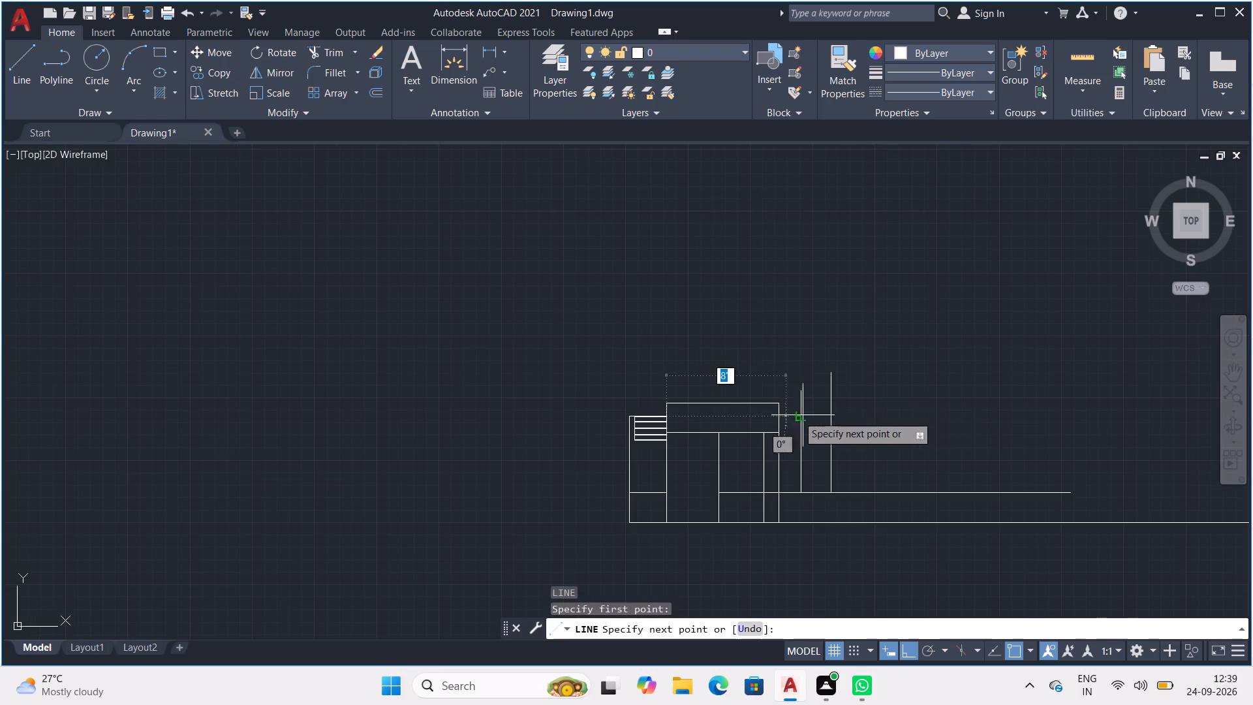
middle_click_drag(842, 413, 419, 425)
left_click(849, 420)
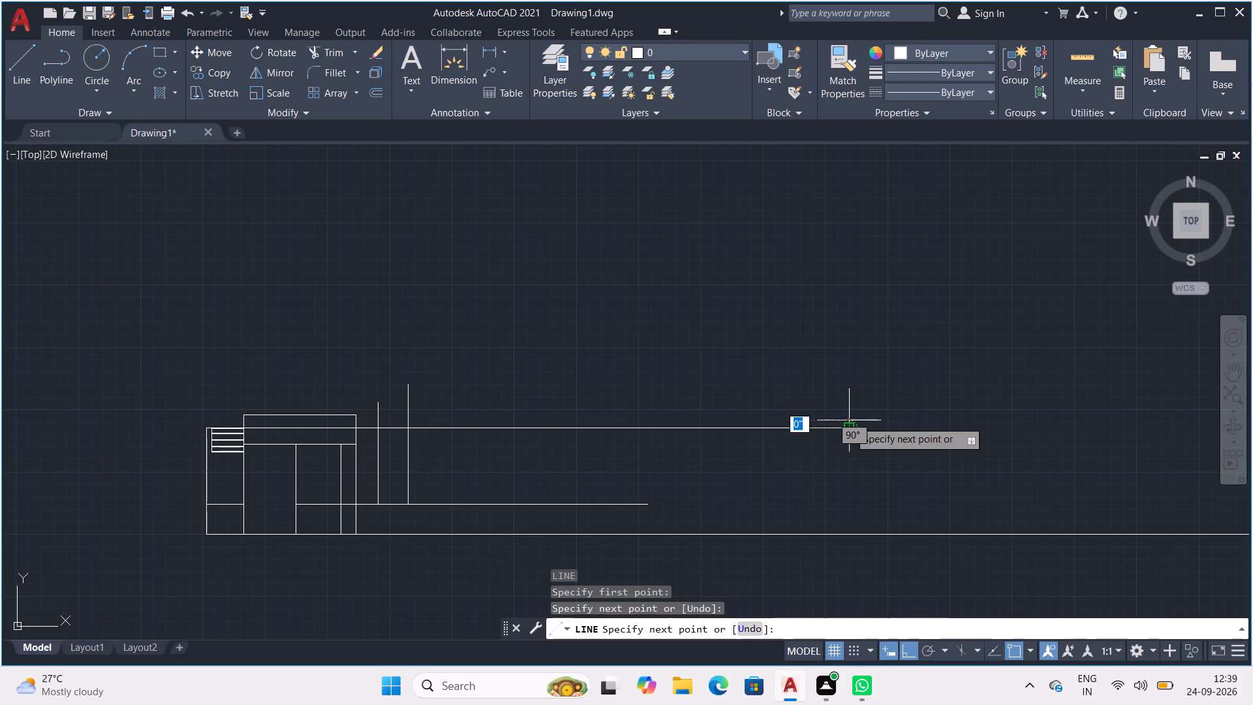
key("space")
Draw a second long horizontal line from the end of the first box's 1/2" offset line, parallel to the previous one.
key("space")
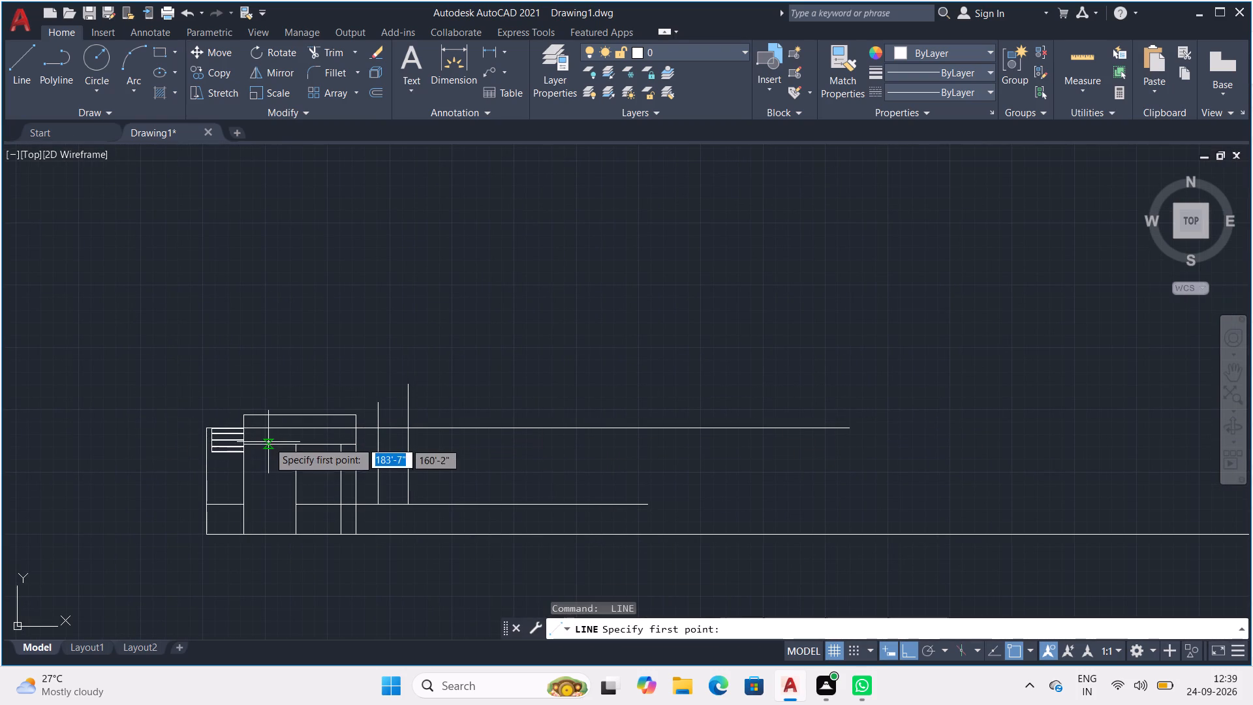
scroll(268, 437, "up", 4)
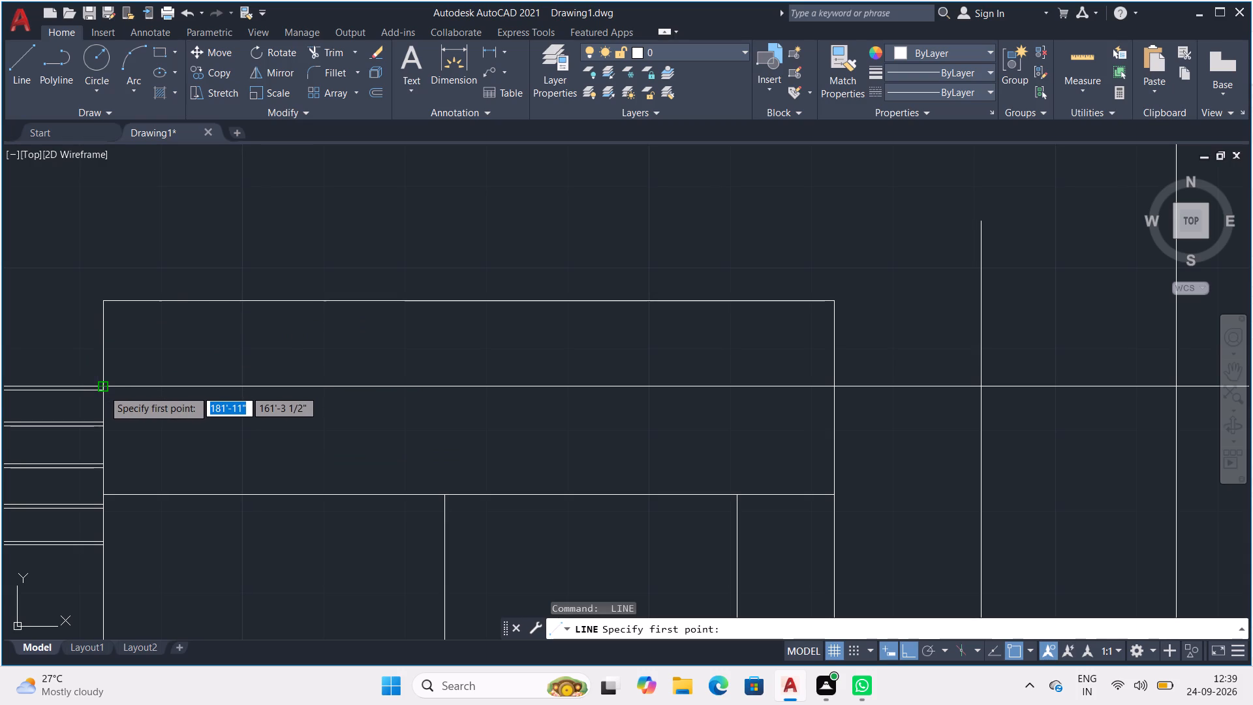
left_click(102, 392)
scroll(591, 426, "down", 2)
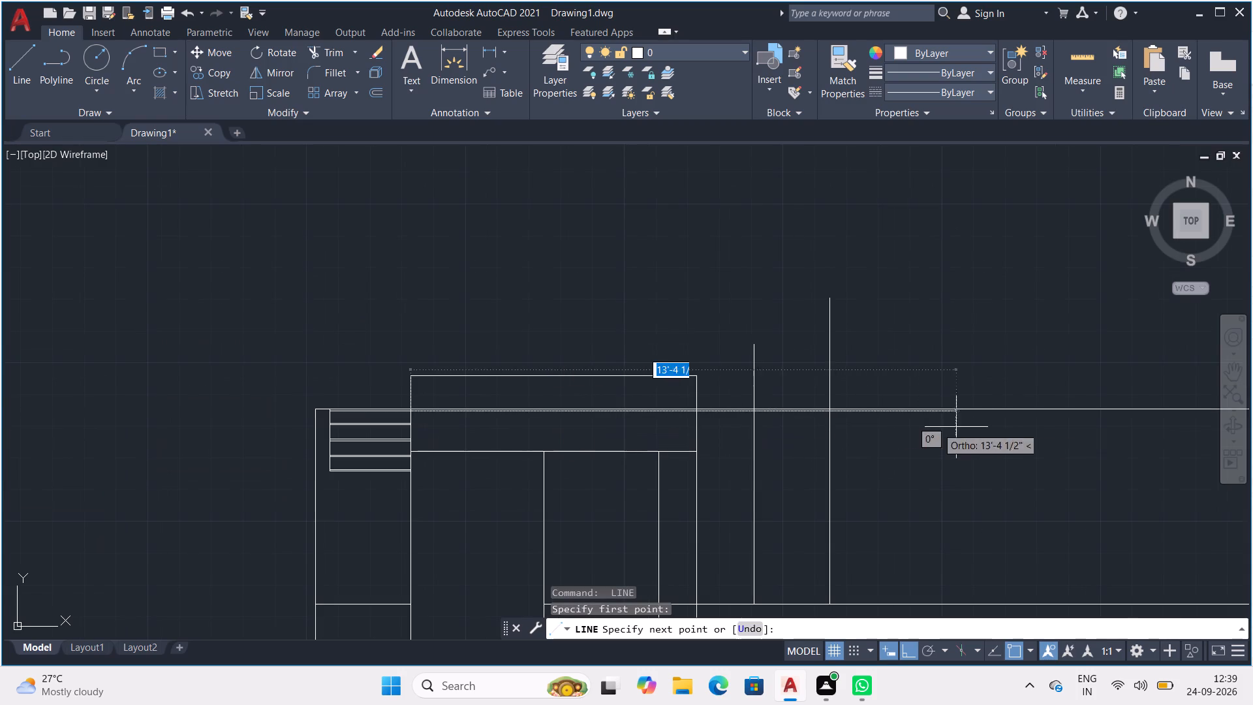
middle_click_drag(1237, 429, 690, 420)
scroll(794, 429, "down", 1)
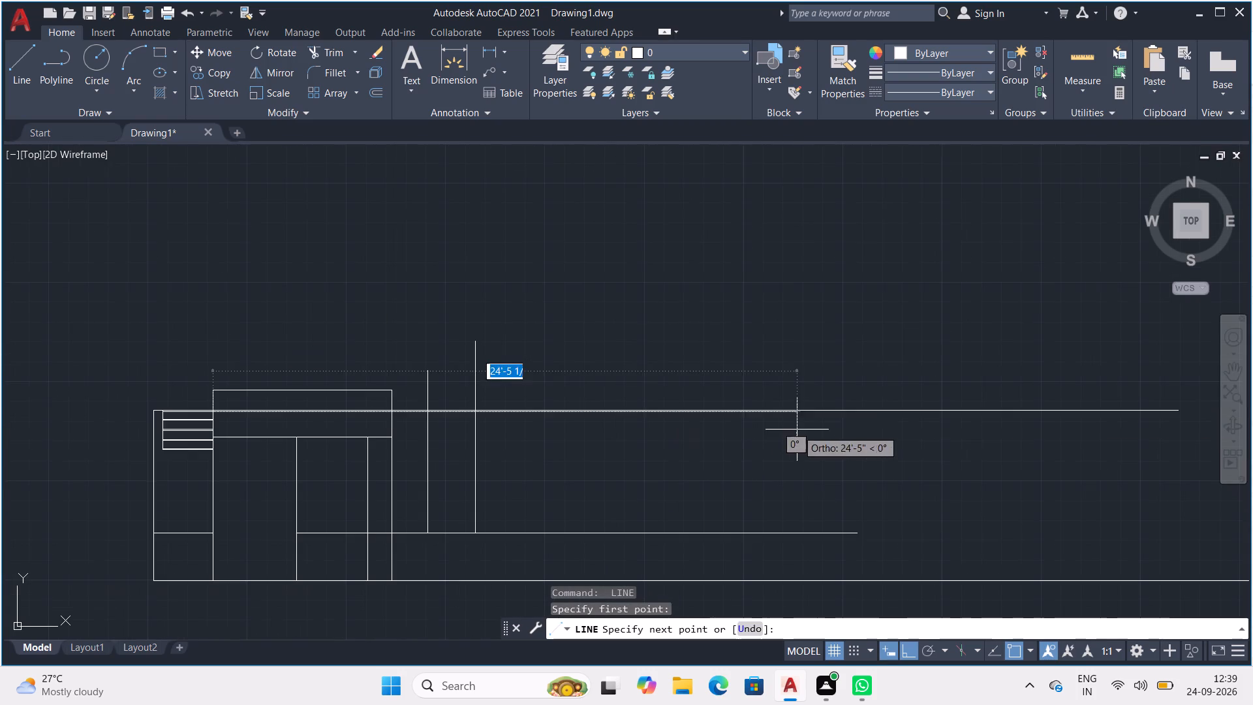
scroll(944, 431, "down", 2)
left_click(1097, 440)
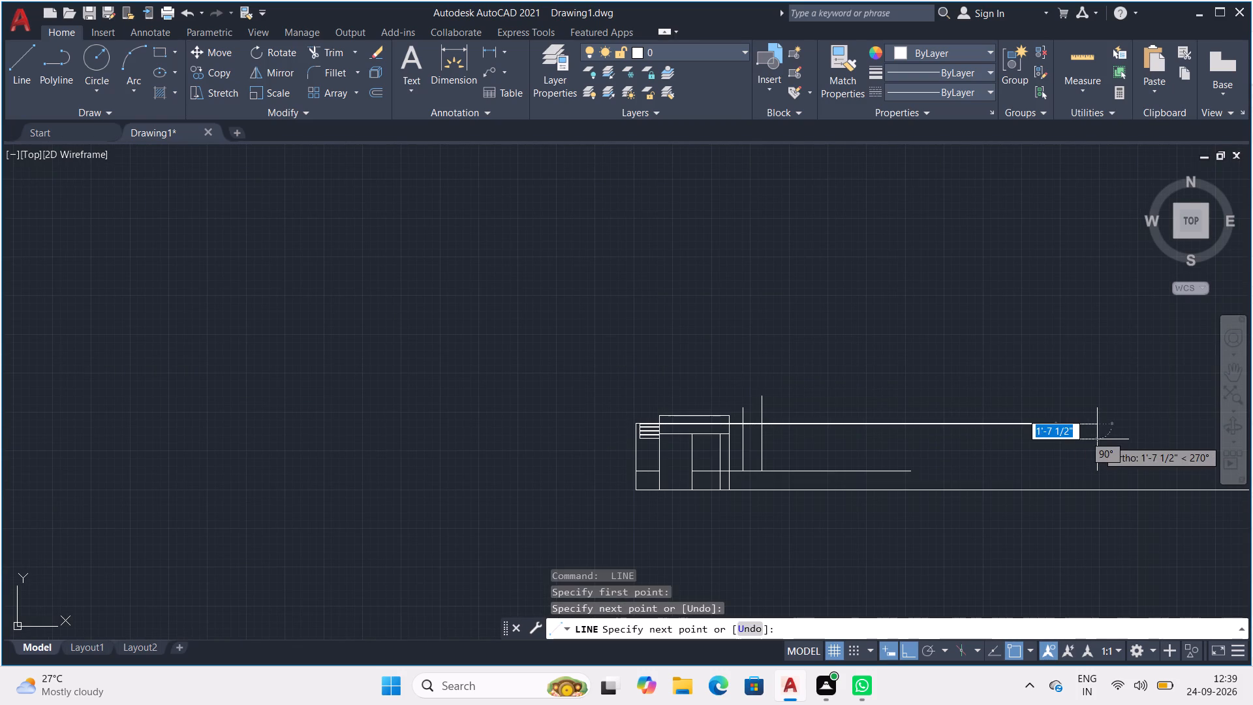
key("space")
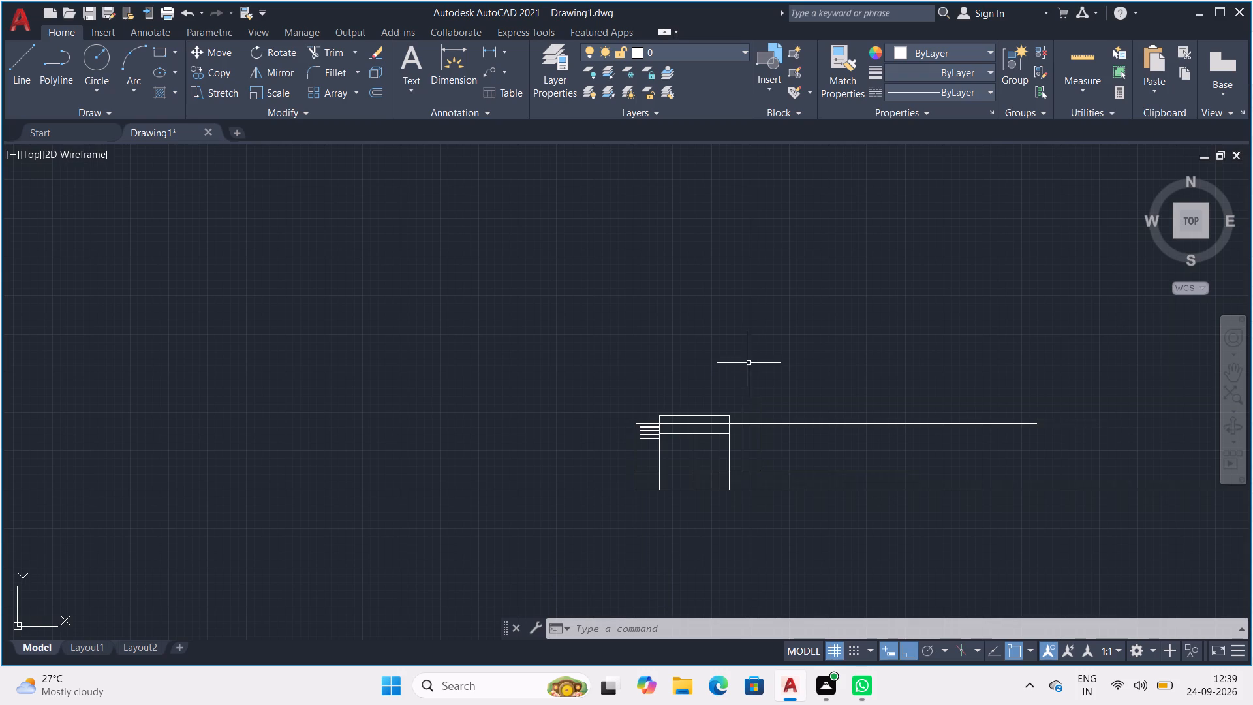
Trim both long horizontal lines inside the second box and the lower one between the two tall uprights.
scroll(747, 382, "up", 3)
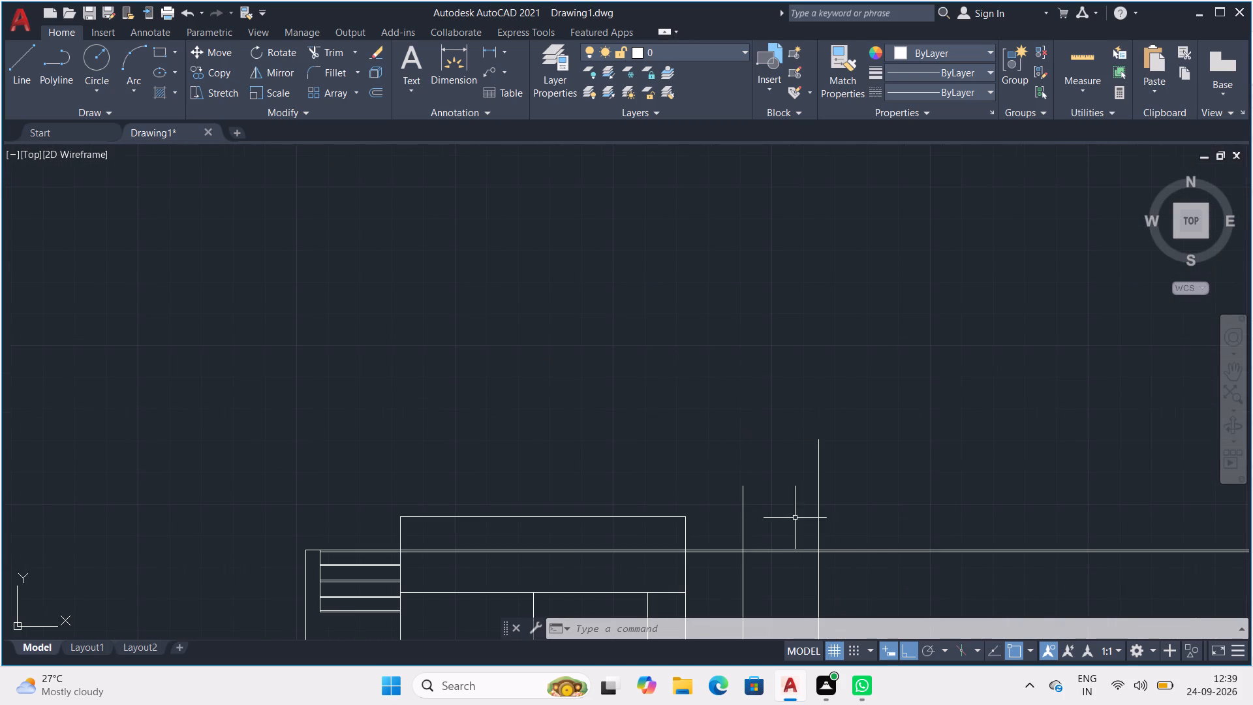
middle_click_drag(795, 518, 478, 455)
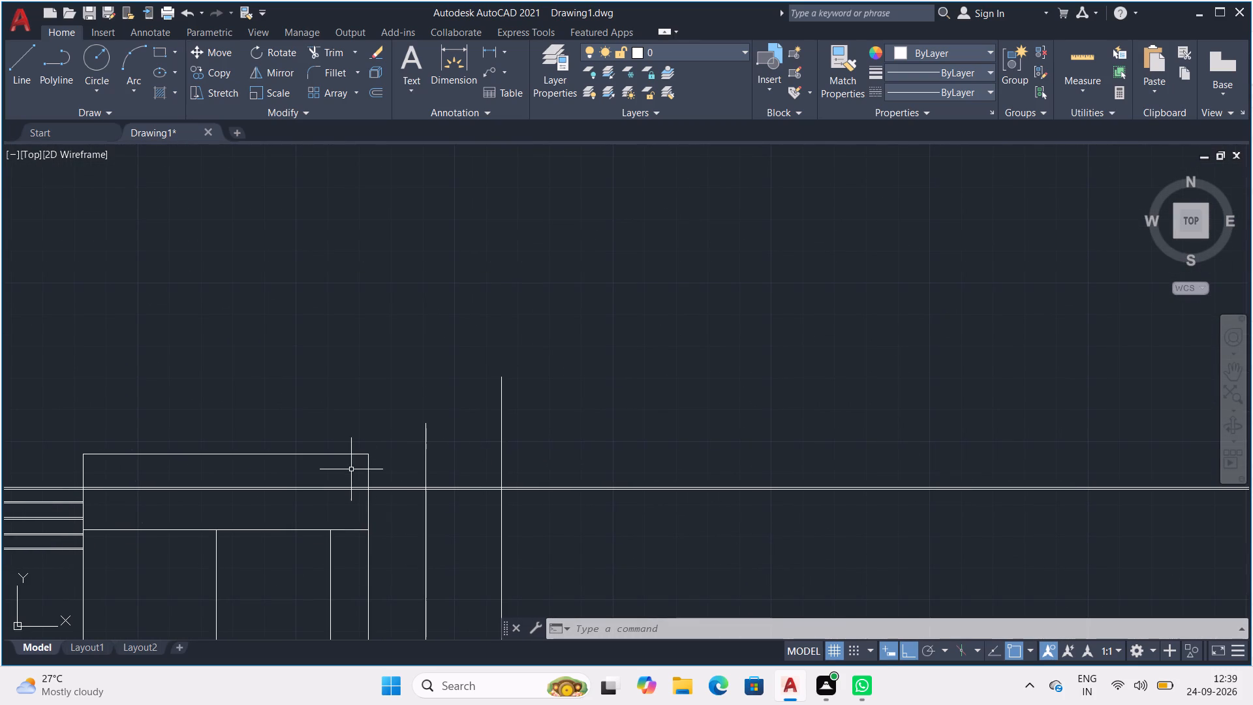
type("TR")
key("Return")
left_click_drag(298, 471, 310, 503)
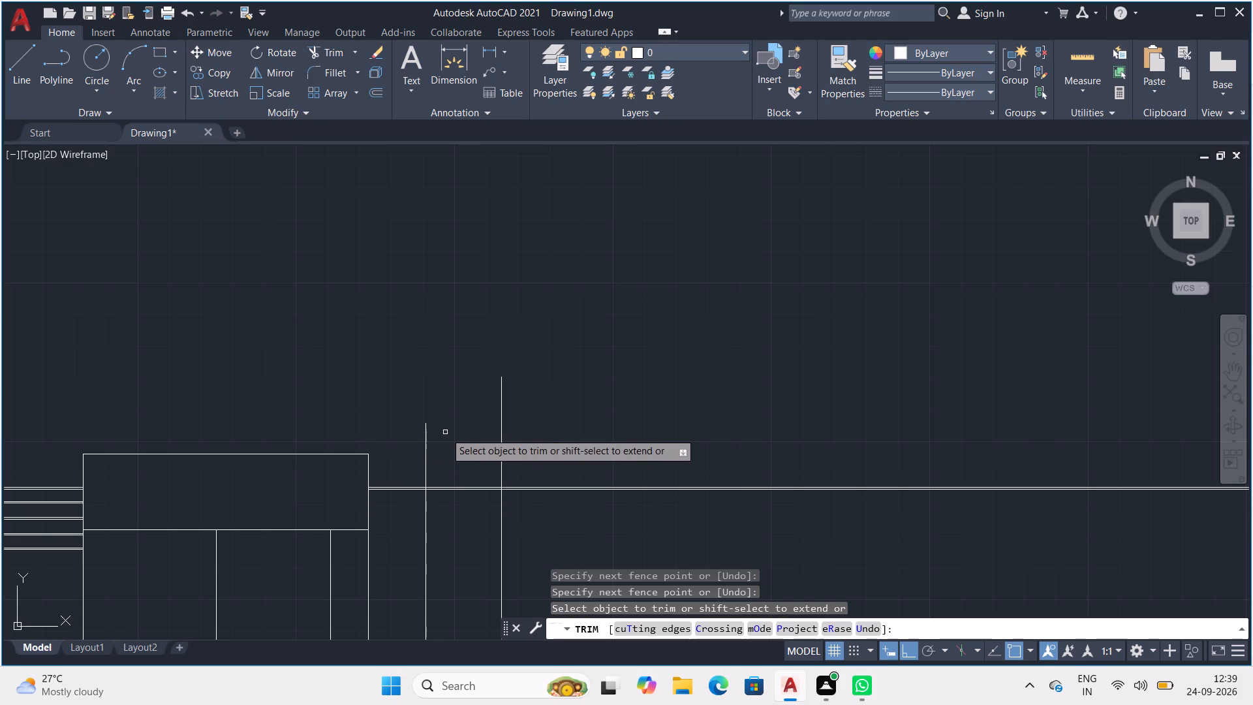
left_click(448, 491)
Trim the ends of the two tall uprights that project above the upper horizontal line.
left_click_drag(534, 448, 532, 448)
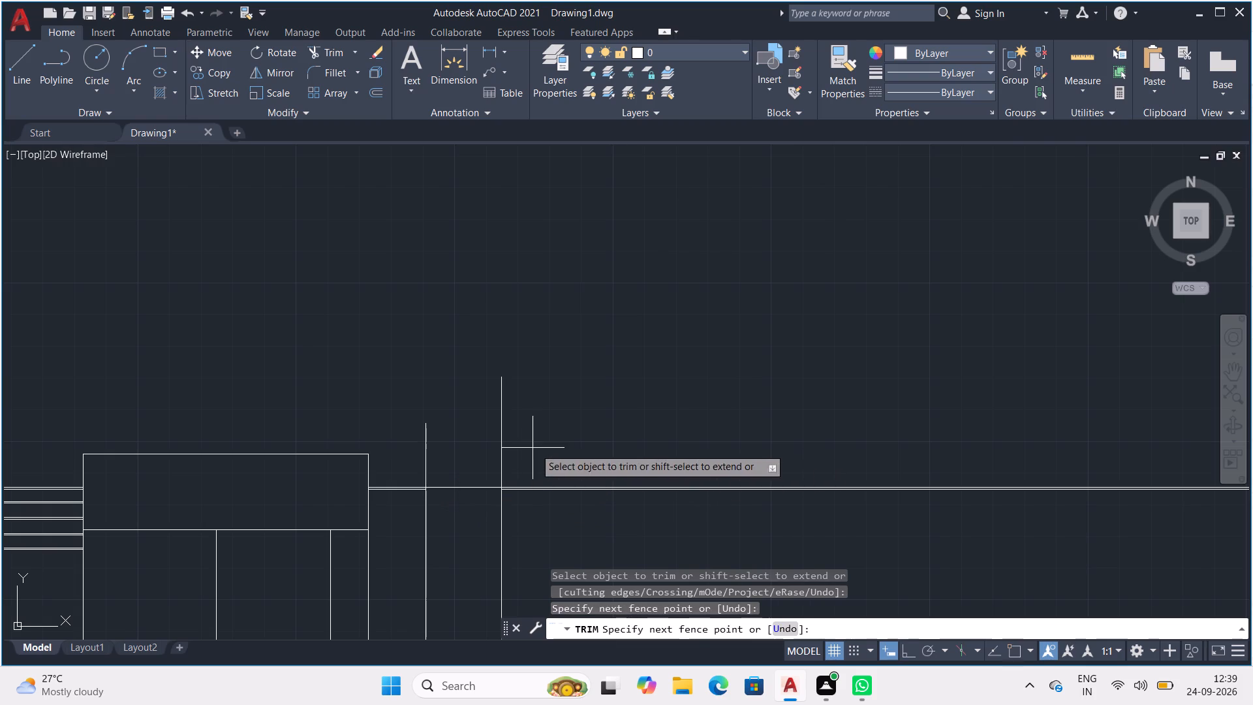
left_click_drag(532, 448, 416, 452)
Trim the raised base line between the two uprights, and the second box's right side and adjacent inner vertical below that line.
scroll(482, 435, "down", 1)
middle_click_drag(482, 433, 482, 432)
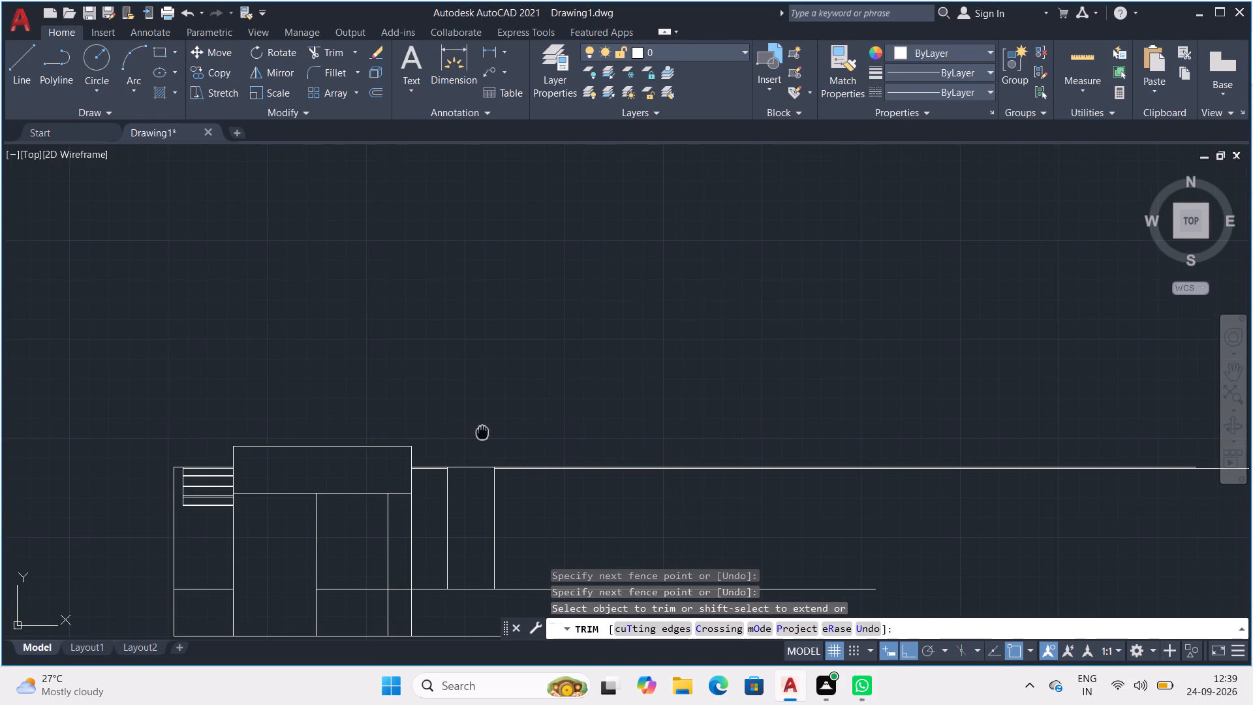
middle_click_drag(482, 432, 446, 405)
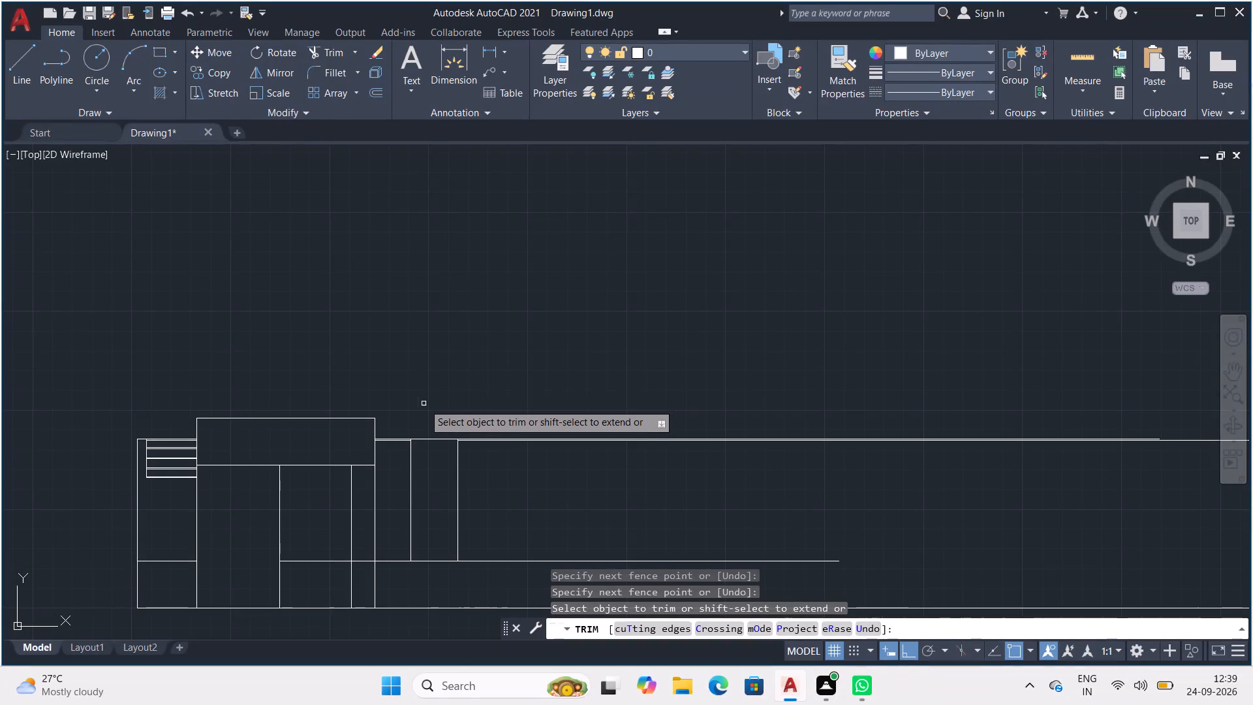
left_click_drag(442, 529, 442, 531)
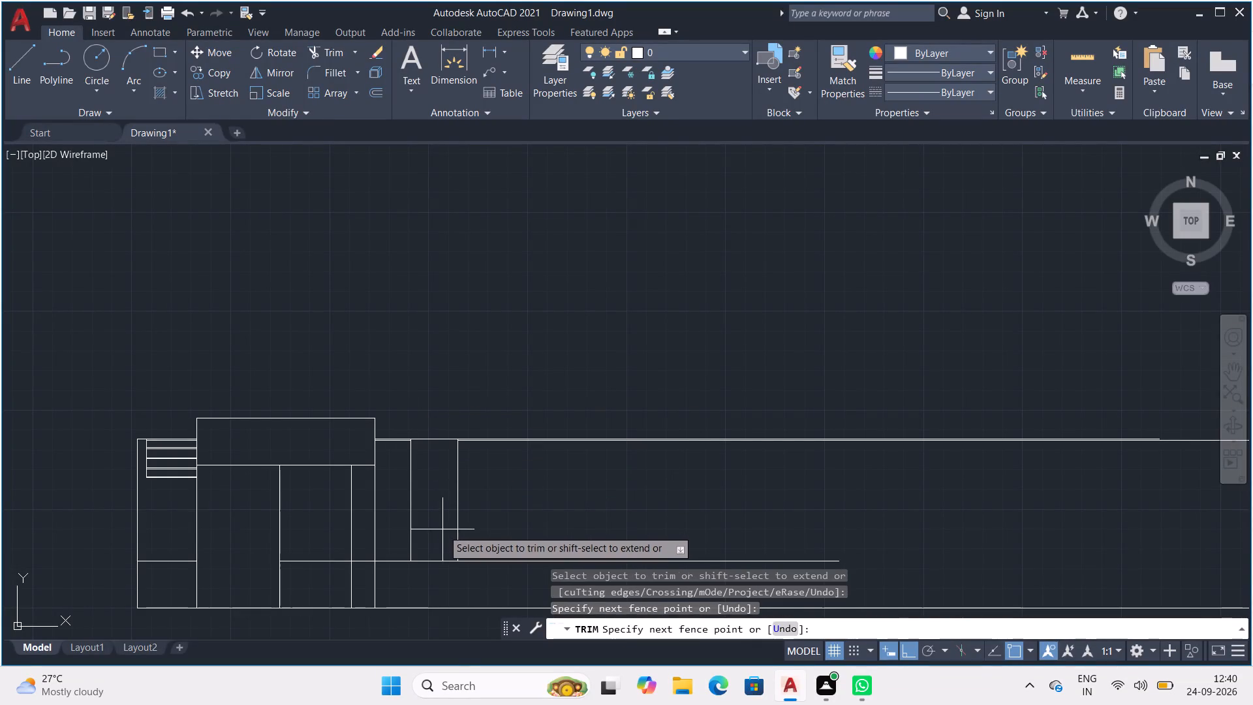
left_click_drag(442, 531, 435, 566)
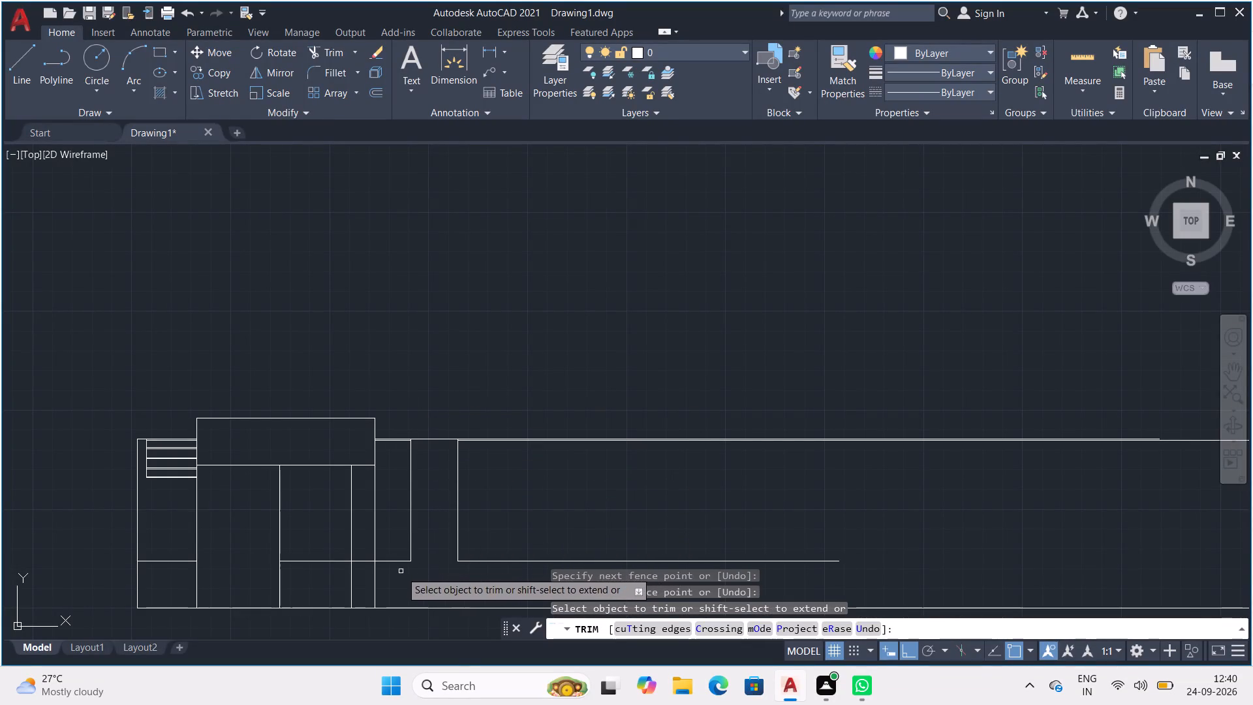
left_click_drag(397, 572, 324, 576)
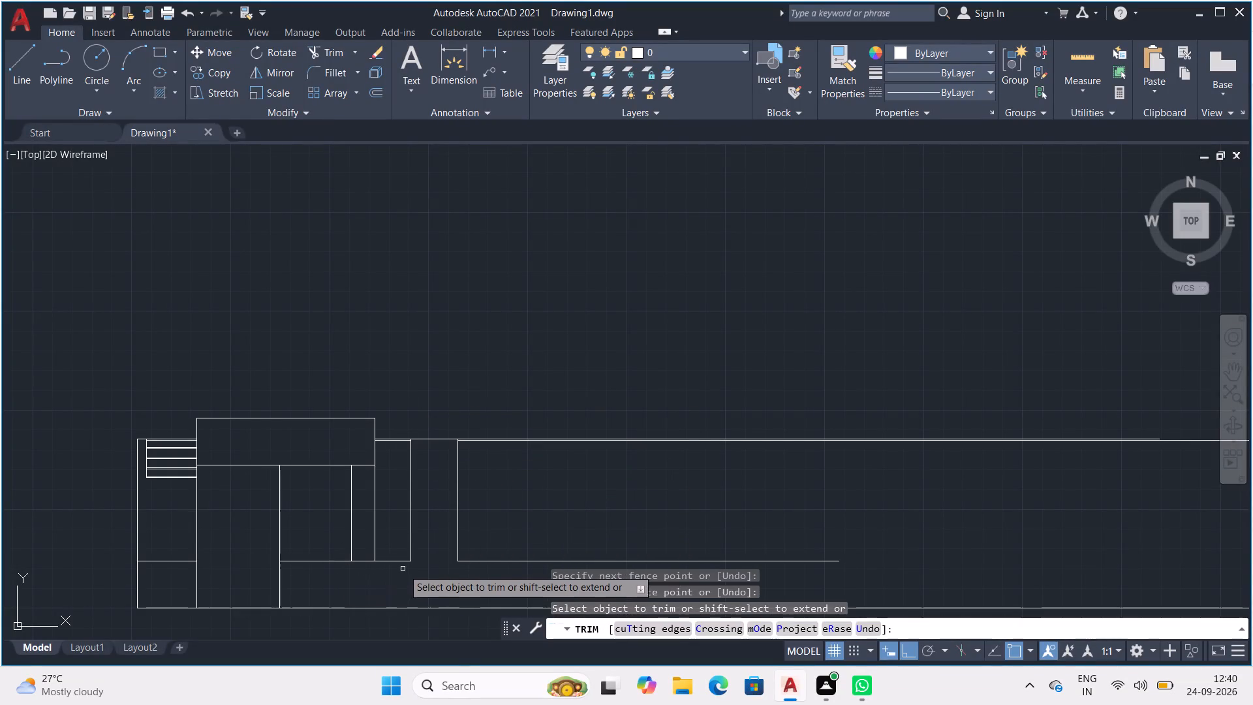
Examine the trimmed profile from the first box across to the two uprights and the long horizontal lines.
scroll(412, 567, "down", 2)
middle_click_drag(413, 569, 293, 529)
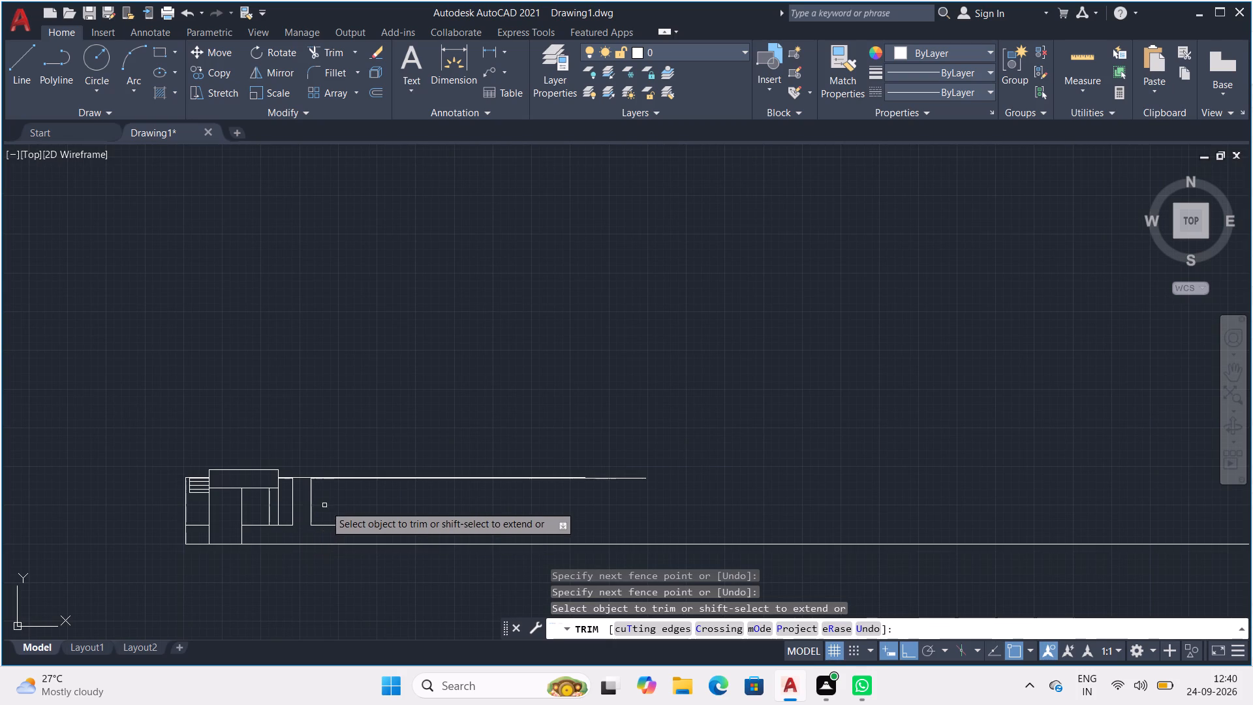
middle_click_drag(336, 490, 271, 485)
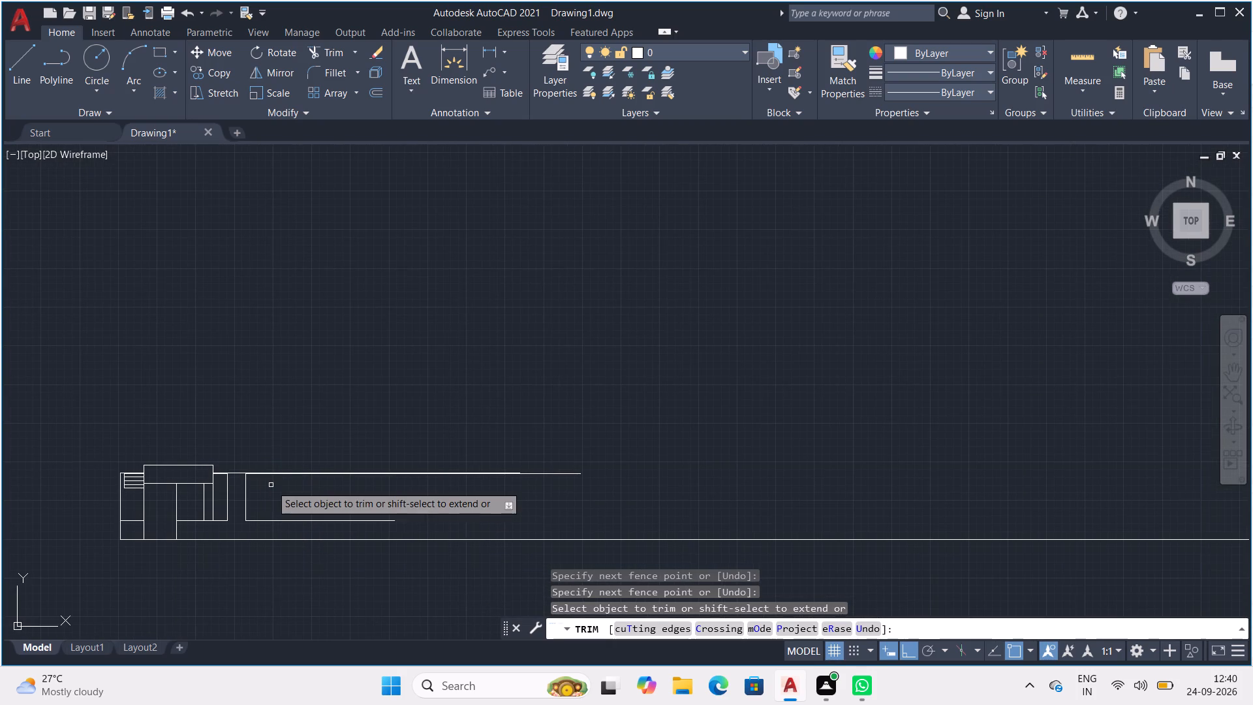
scroll(260, 484, "up", 4)
middle_click_drag(188, 480, 478, 502)
middle_click_drag(307, 464, 779, 430)
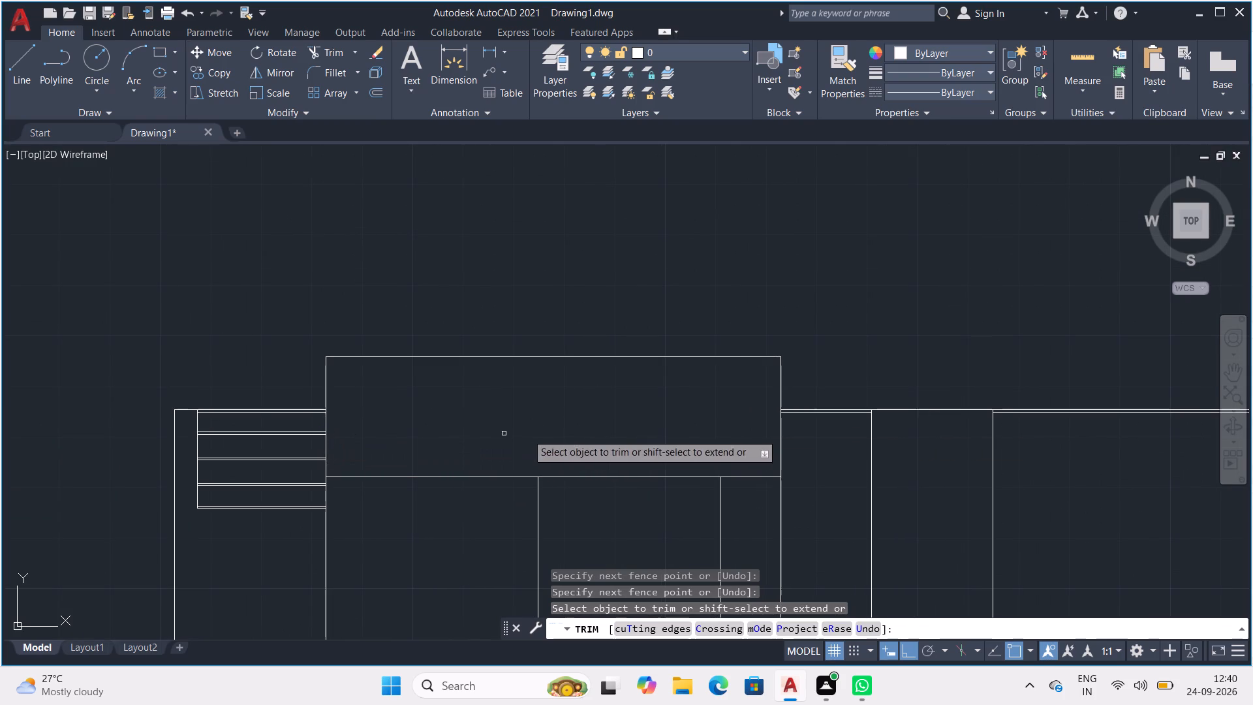
scroll(693, 433, "down", 1)
middle_click_drag(876, 437, 393, 449)
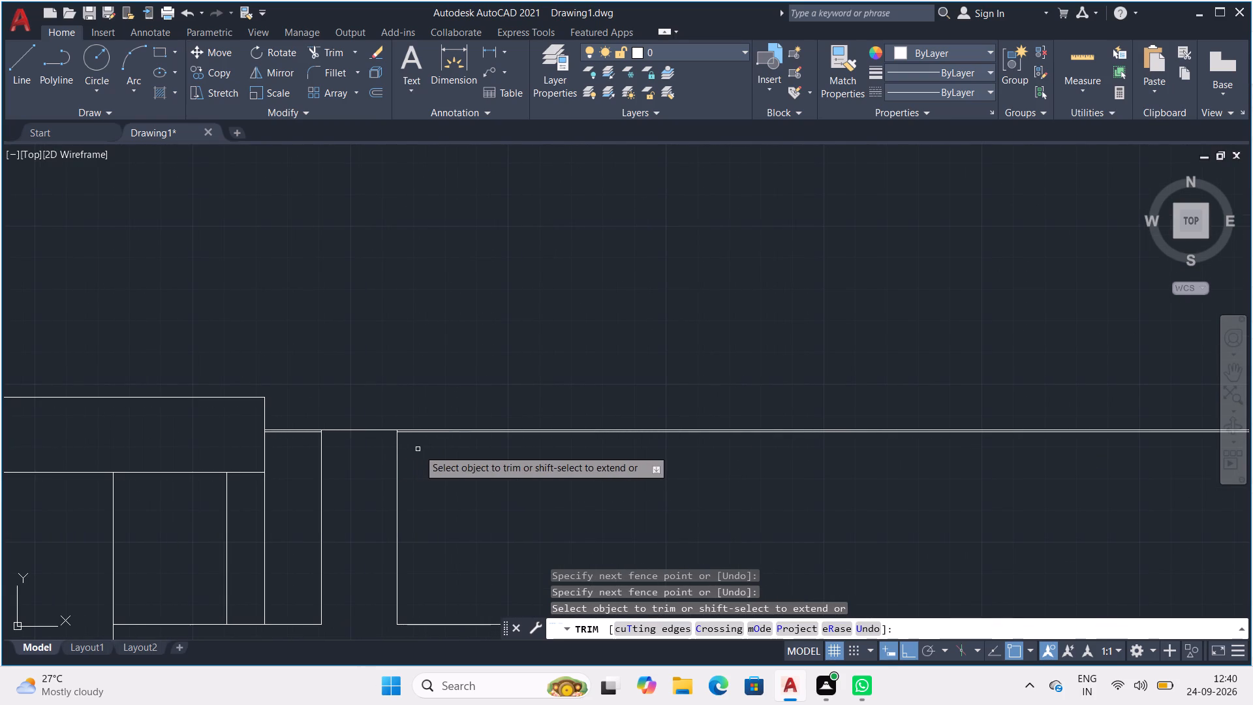
key("Escape")
key("Escape")
Draw a 2' vertical line from the foot of the far upright down to the bottom base line.
scroll(451, 460, "down", 2)
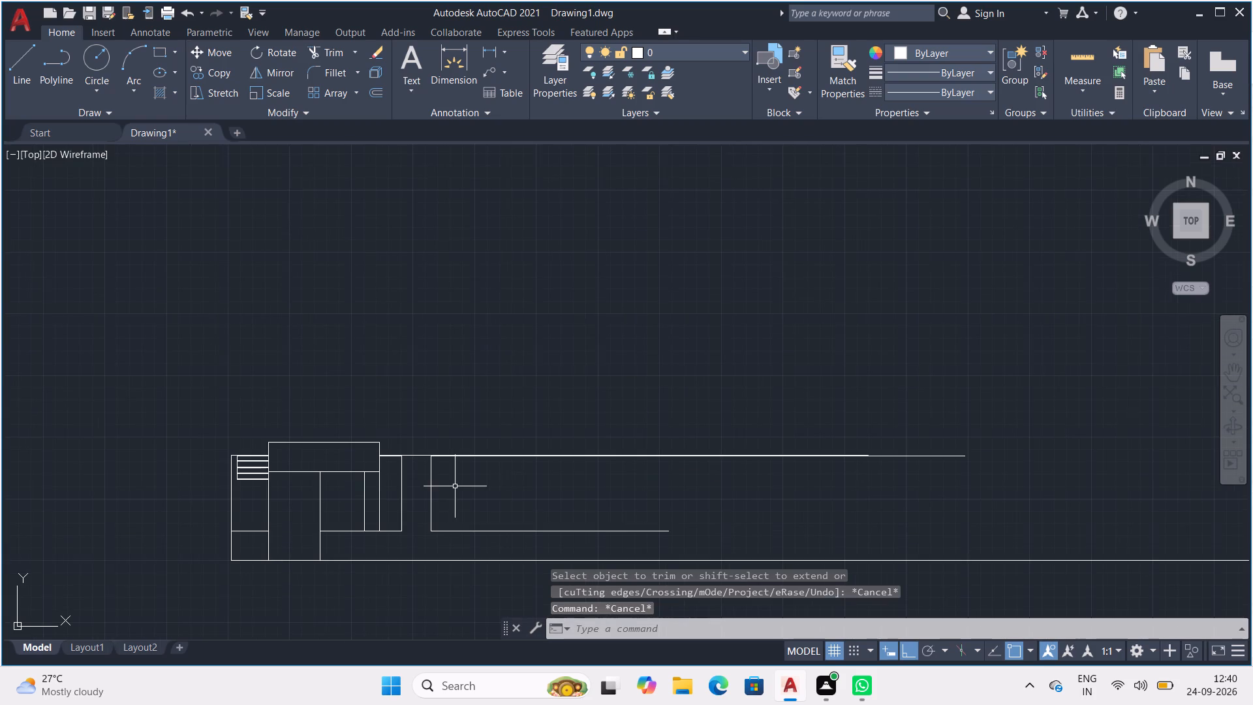
middle_click_drag(498, 485, 410, 482)
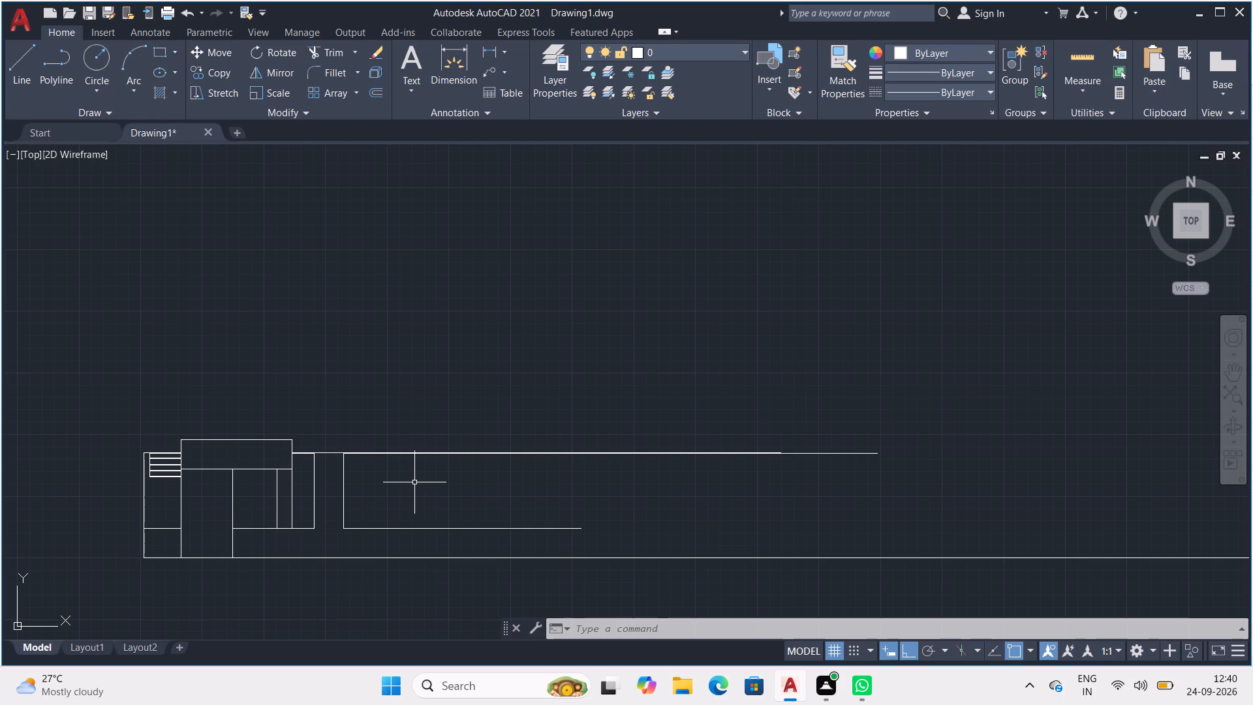
key("l")
key("Return")
scroll(419, 481, "up", 1)
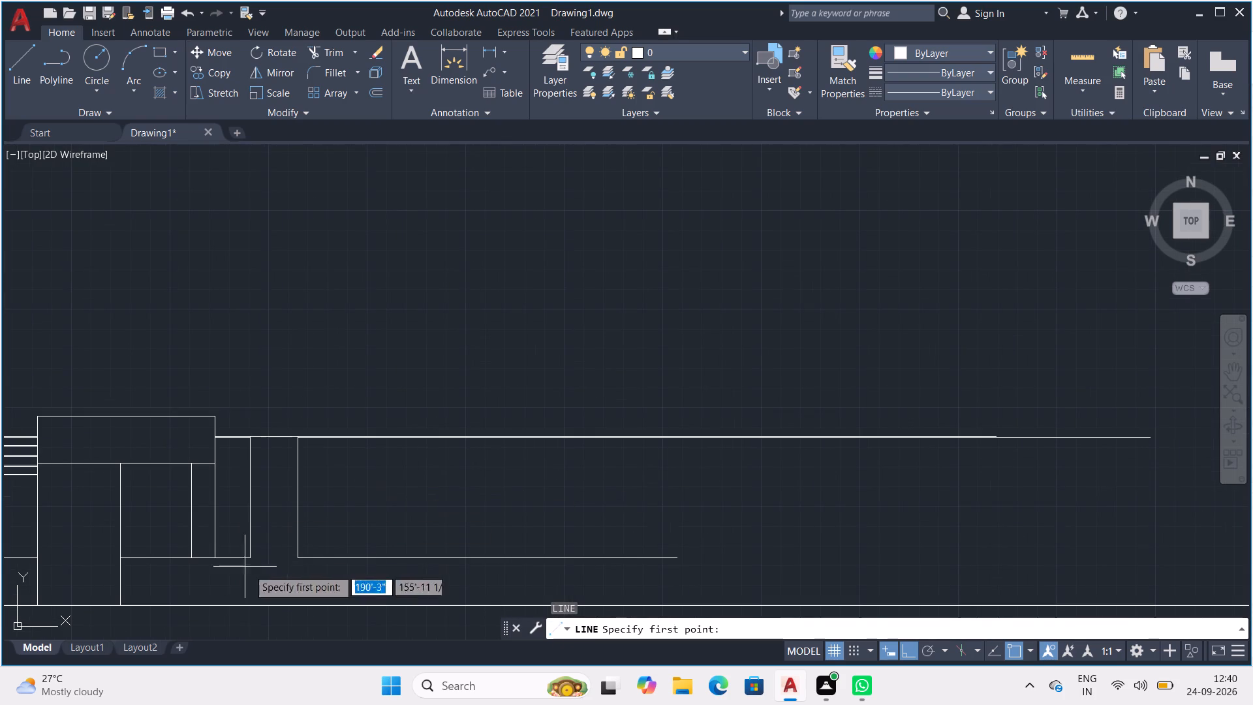
left_click(298, 557)
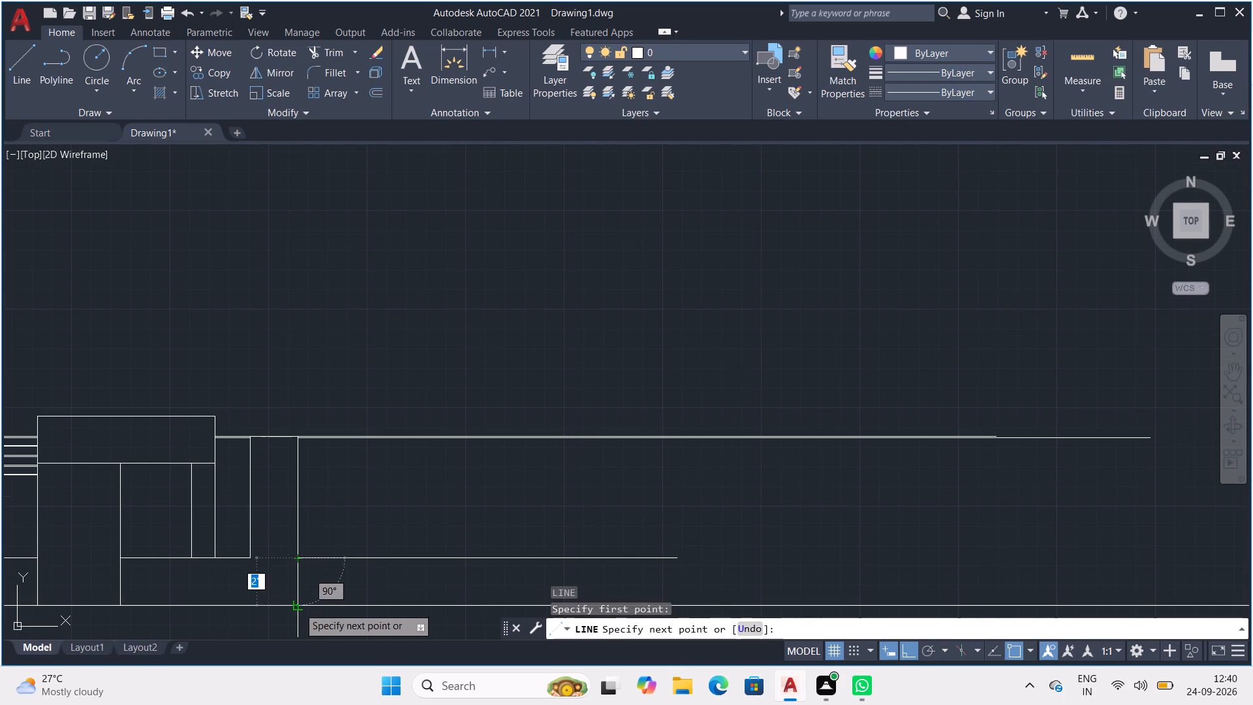
left_click(298, 607)
key("space")
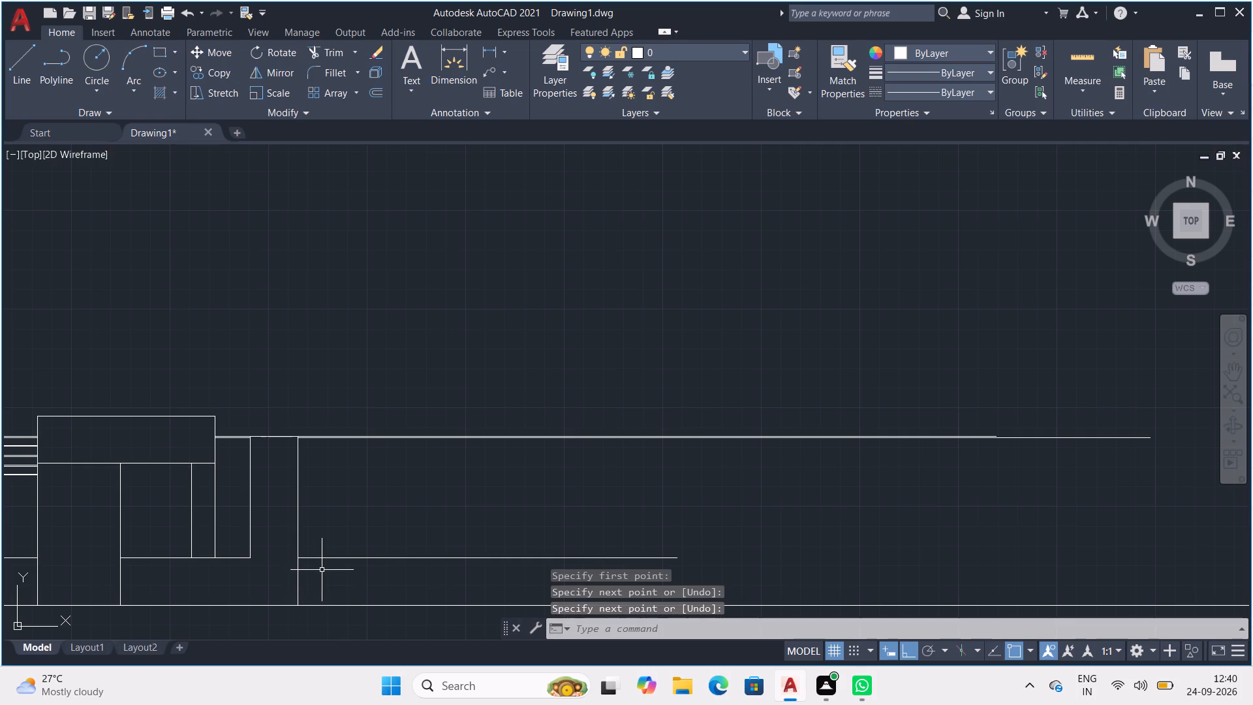
Draw a line 1' up from the foot of the far upright, continuing horizontally to about the end of the raised base line.
middle_click_drag(346, 553, 372, 526)
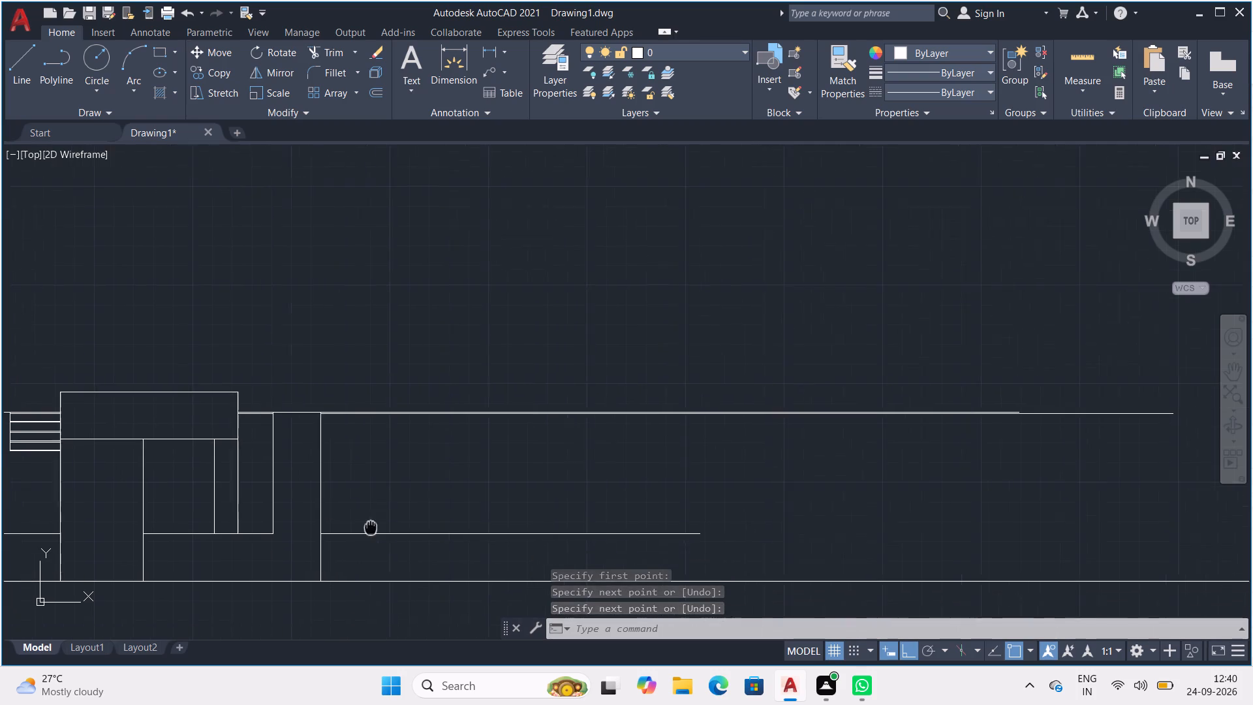
middle_click_drag(372, 526, 392, 513)
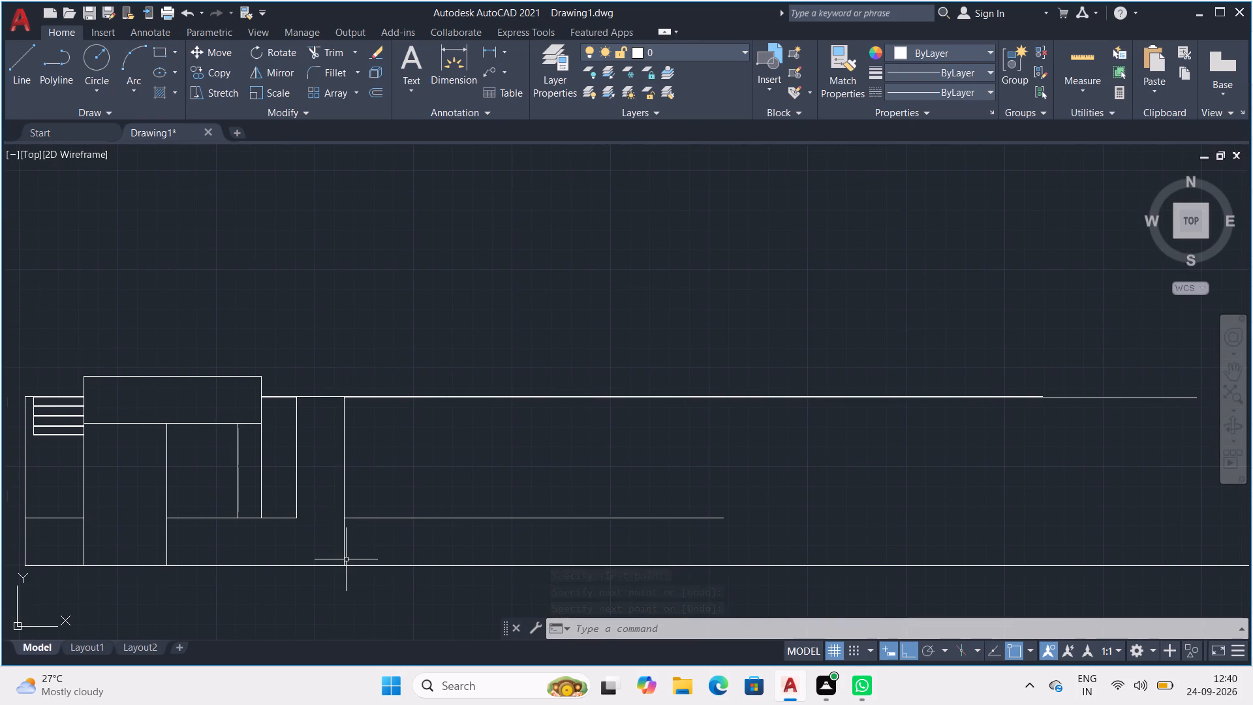
key("l")
key("Return")
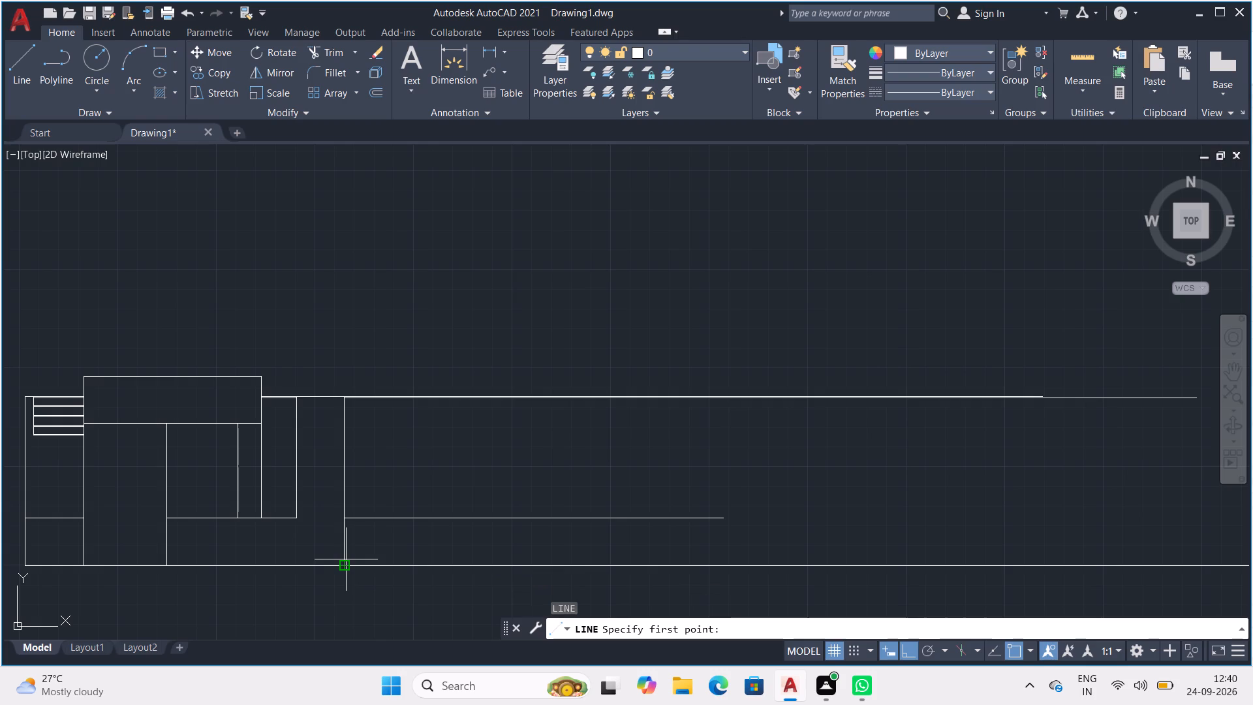
left_click(345, 562)
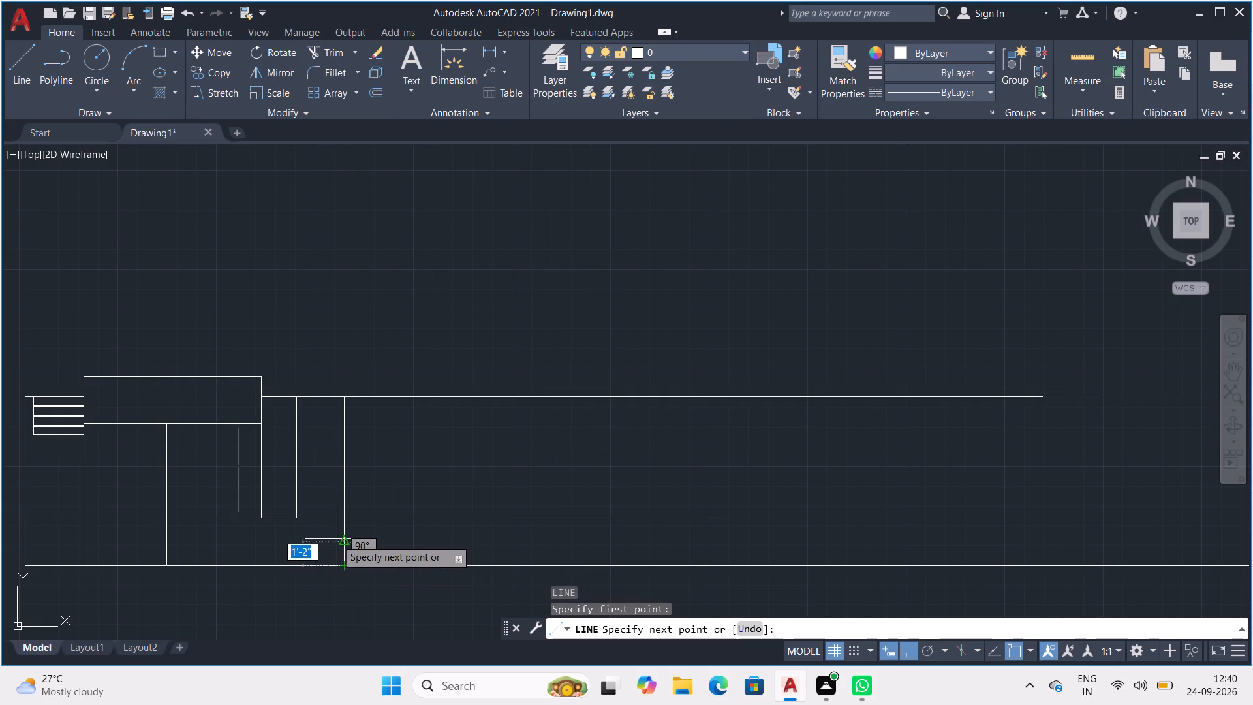
key("1")
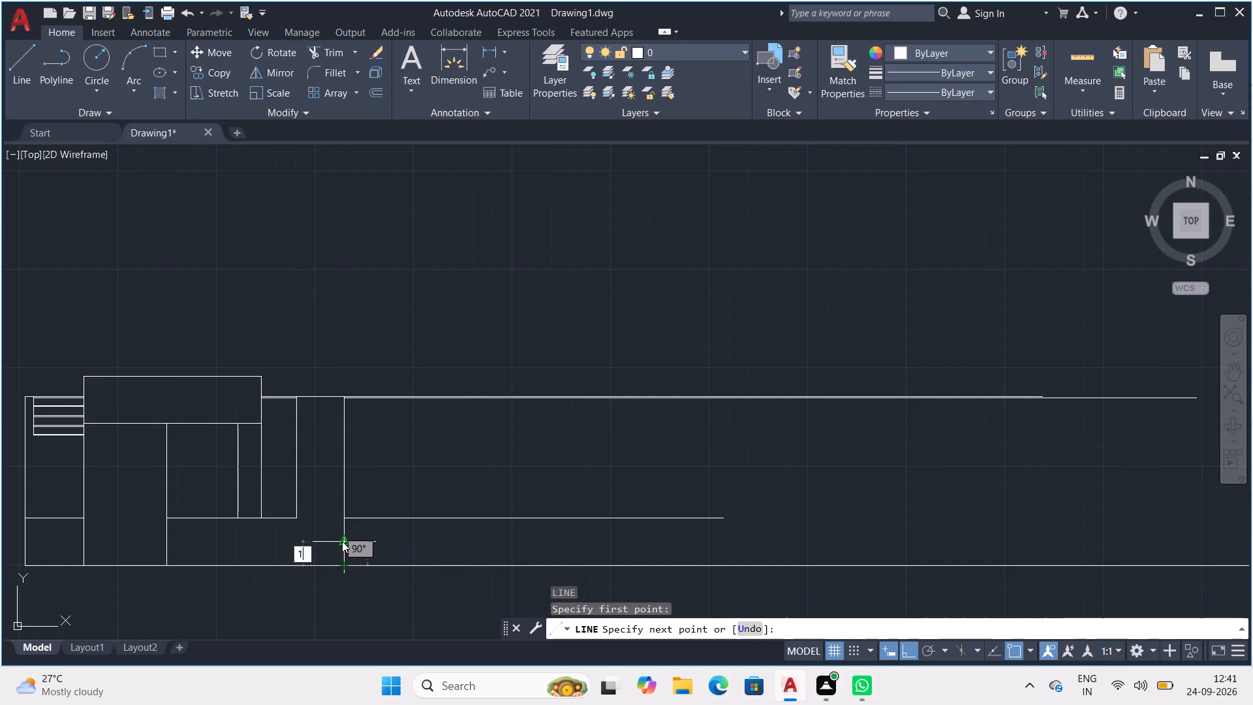
key("apostrophe")
key("Return")
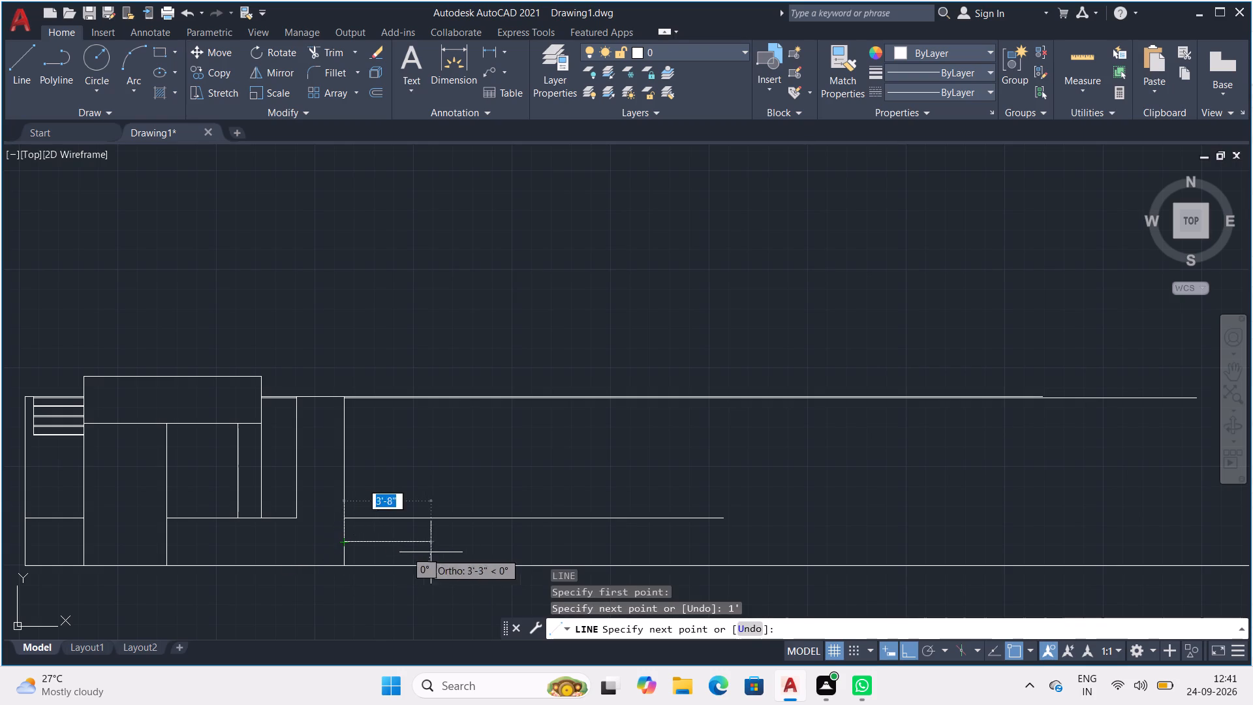
left_click(727, 540)
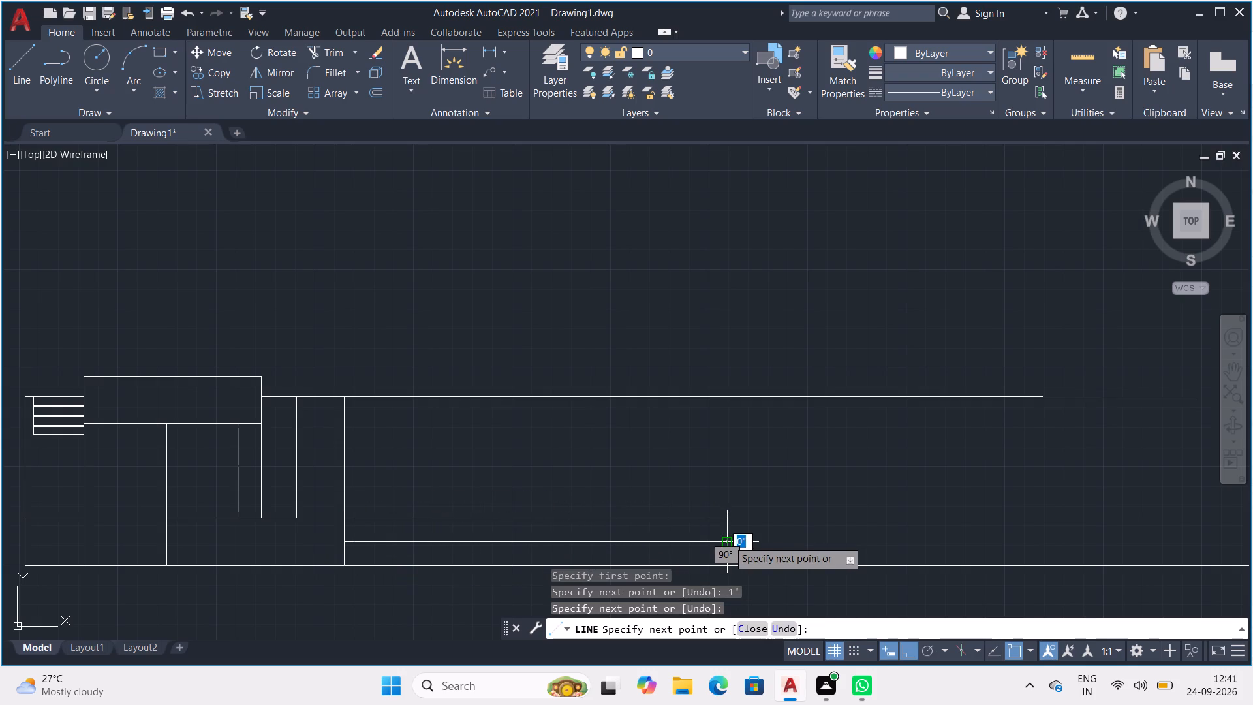
key("space")
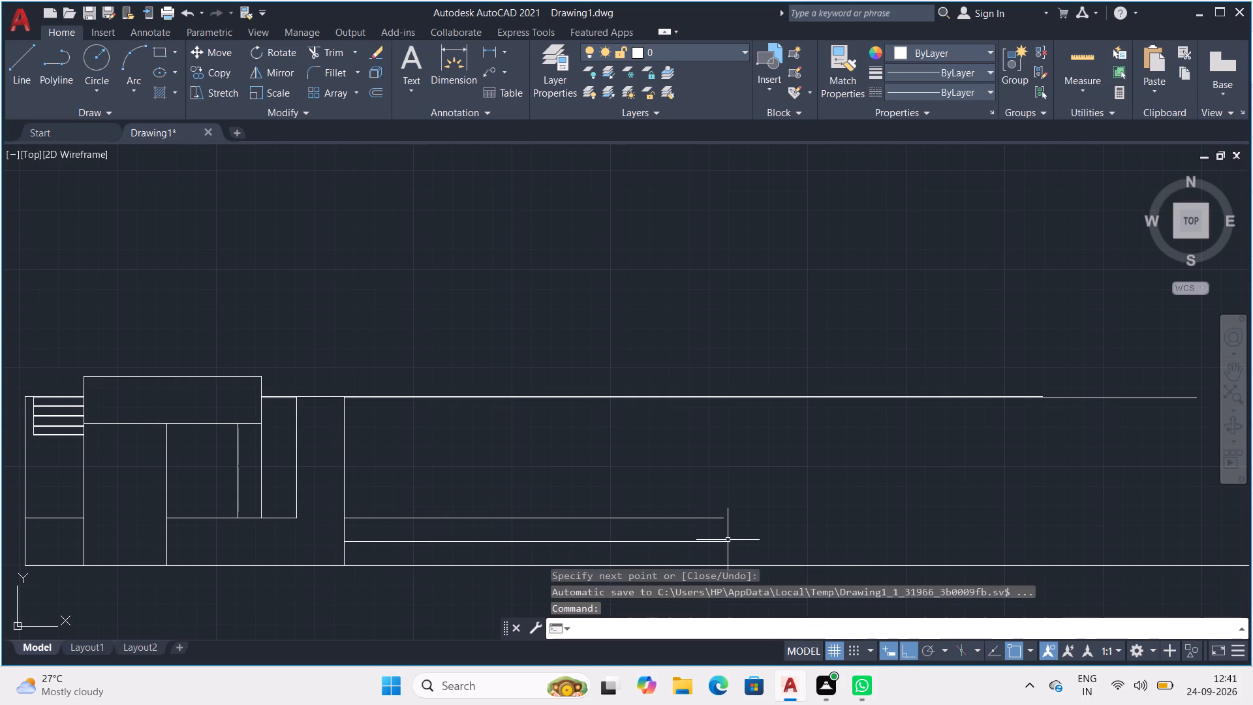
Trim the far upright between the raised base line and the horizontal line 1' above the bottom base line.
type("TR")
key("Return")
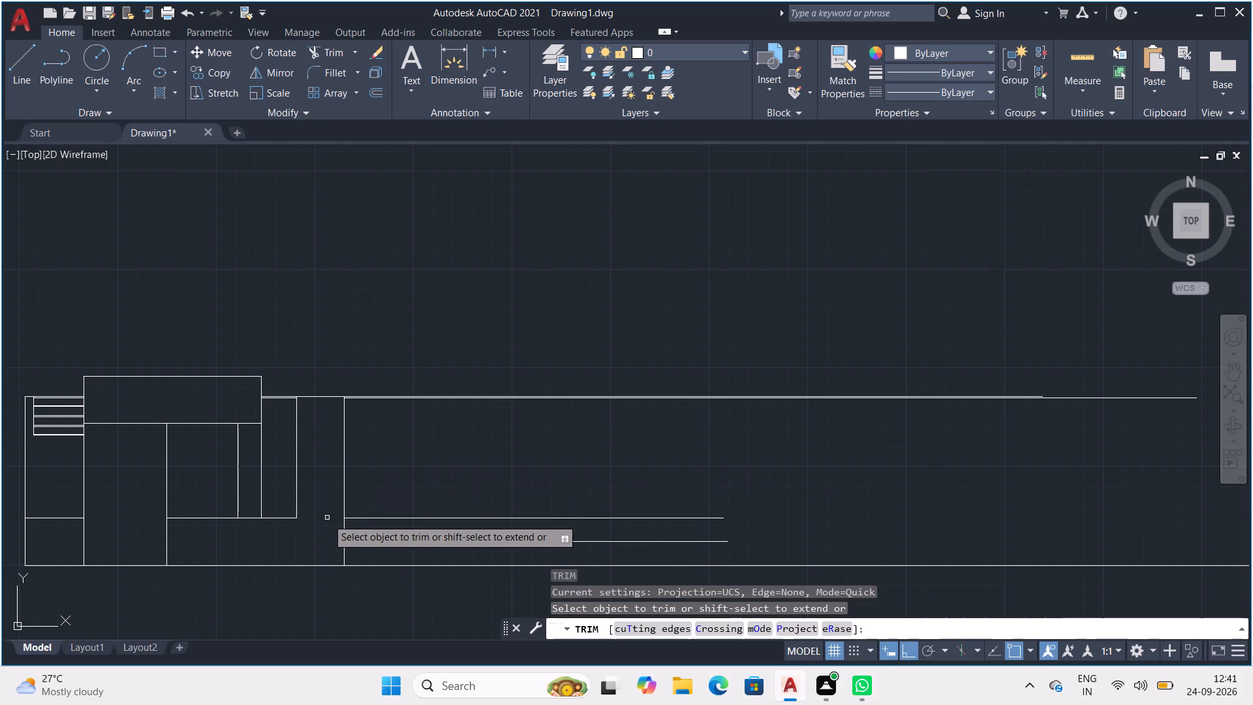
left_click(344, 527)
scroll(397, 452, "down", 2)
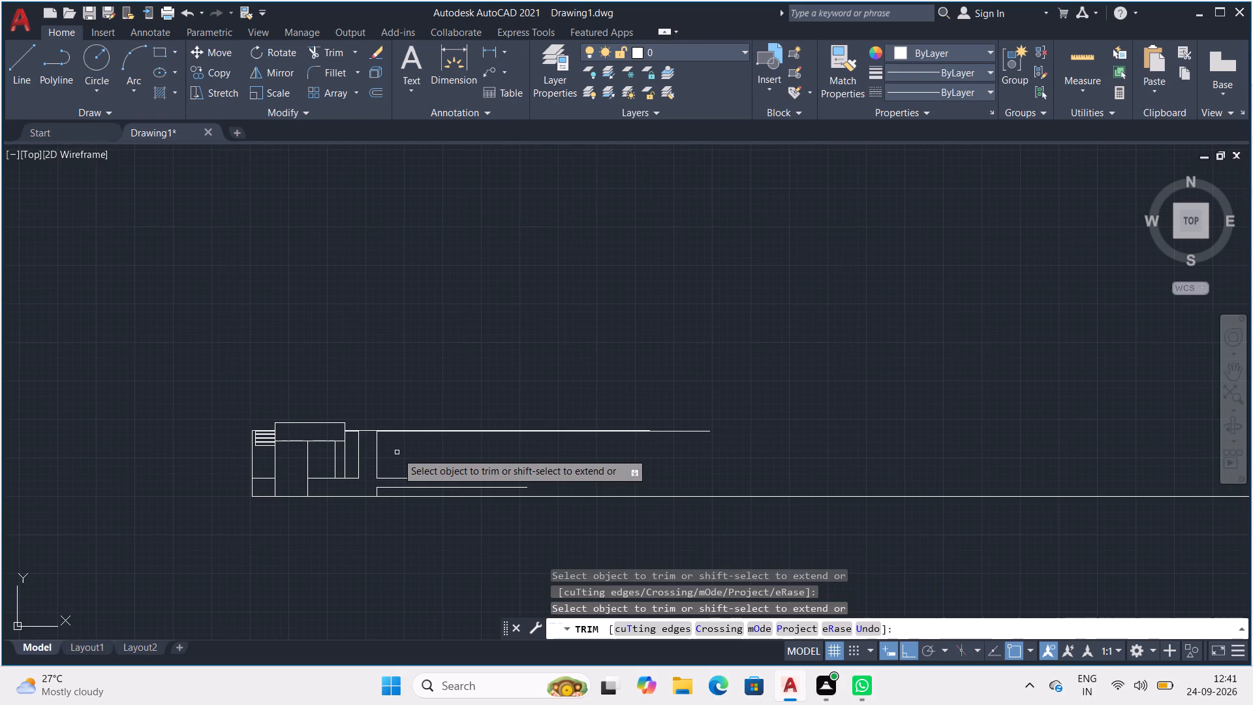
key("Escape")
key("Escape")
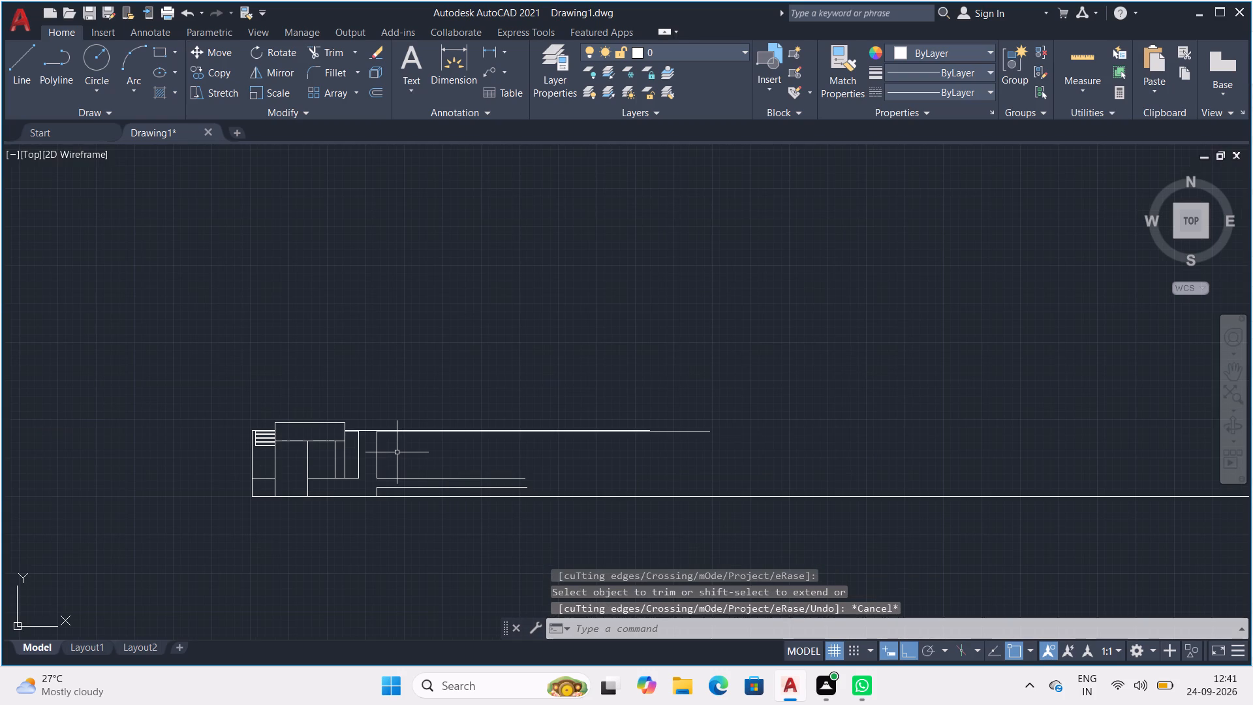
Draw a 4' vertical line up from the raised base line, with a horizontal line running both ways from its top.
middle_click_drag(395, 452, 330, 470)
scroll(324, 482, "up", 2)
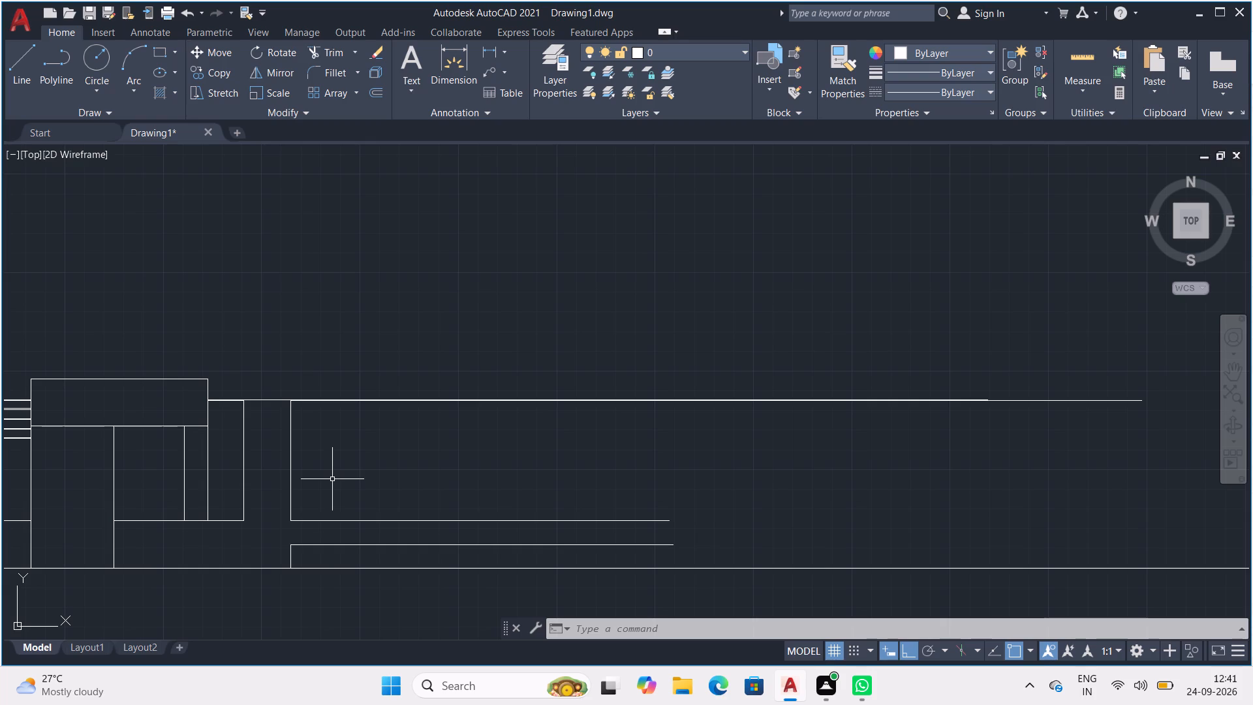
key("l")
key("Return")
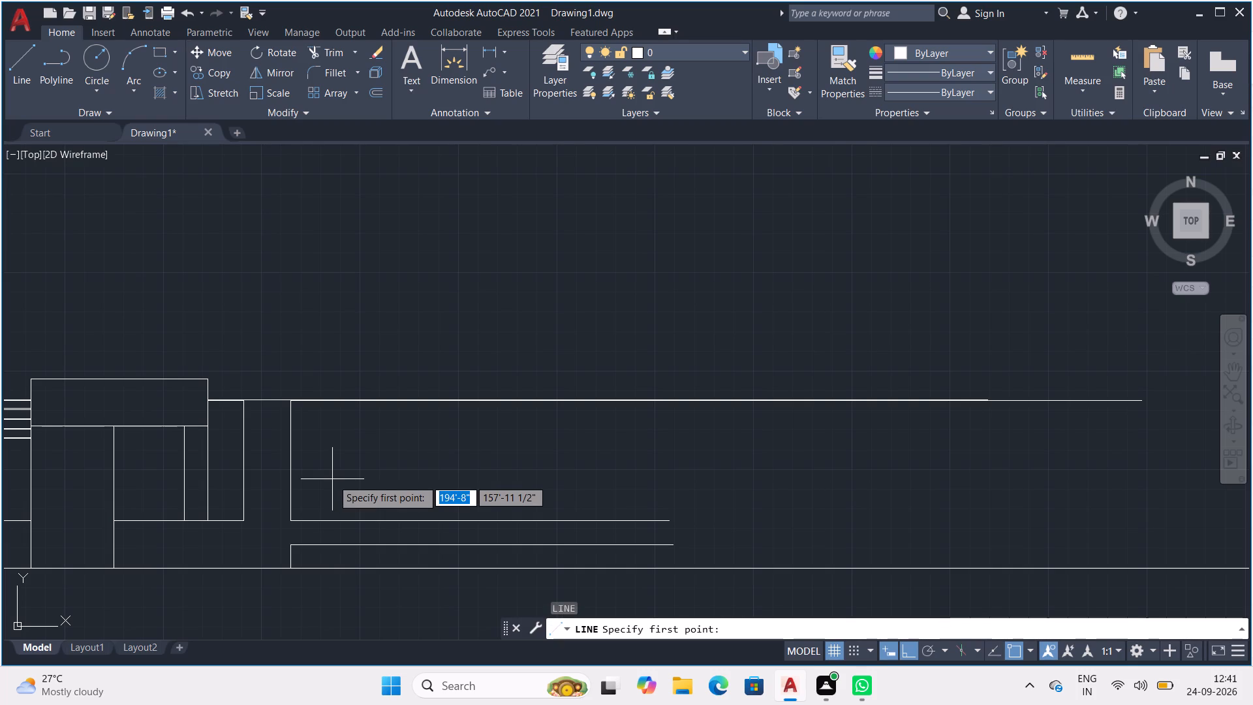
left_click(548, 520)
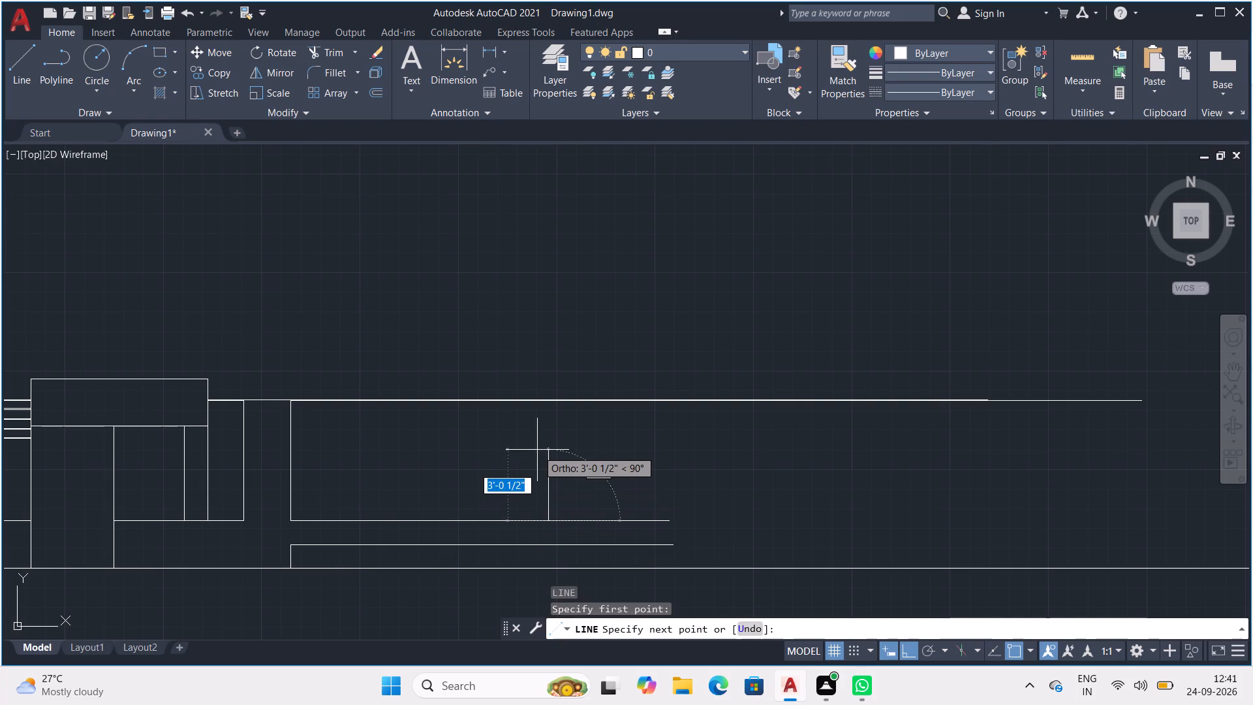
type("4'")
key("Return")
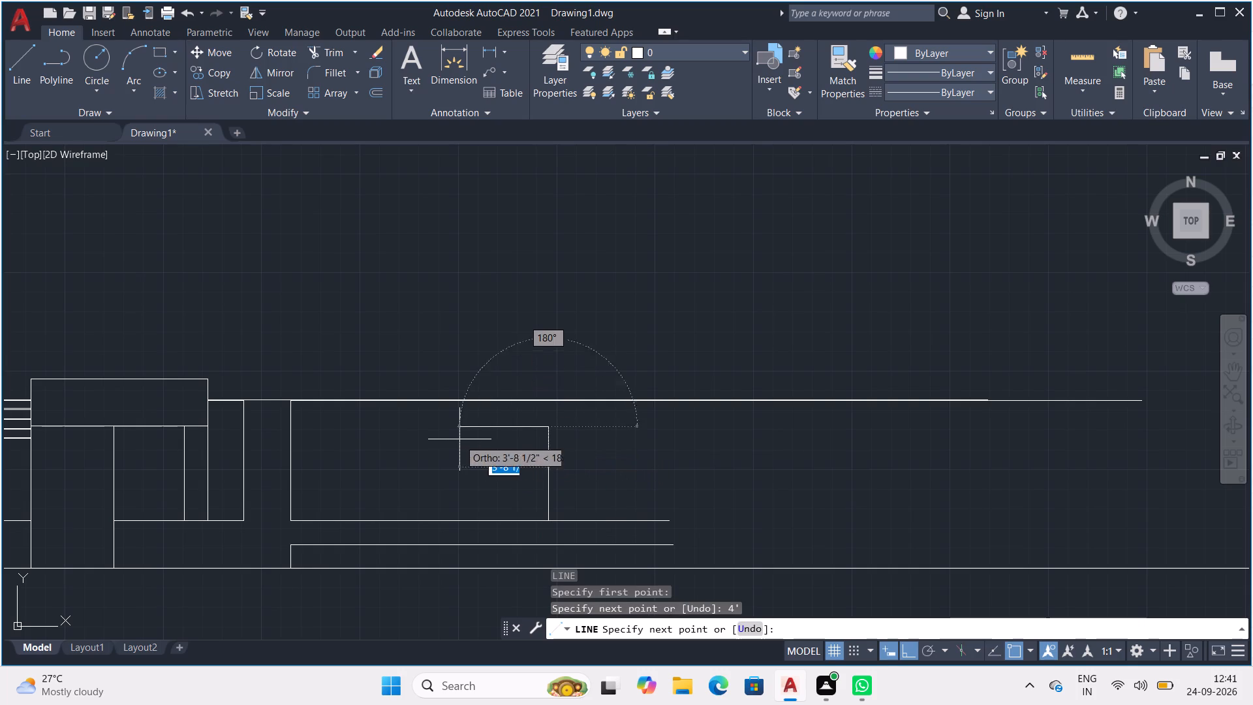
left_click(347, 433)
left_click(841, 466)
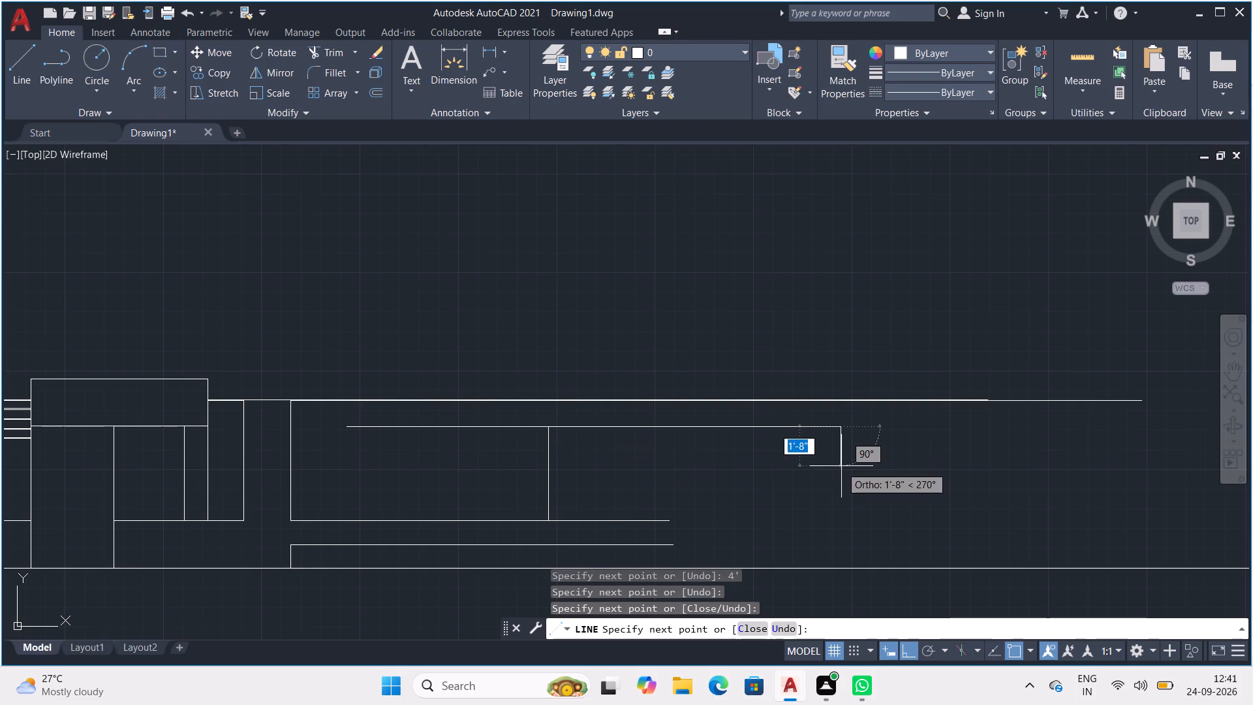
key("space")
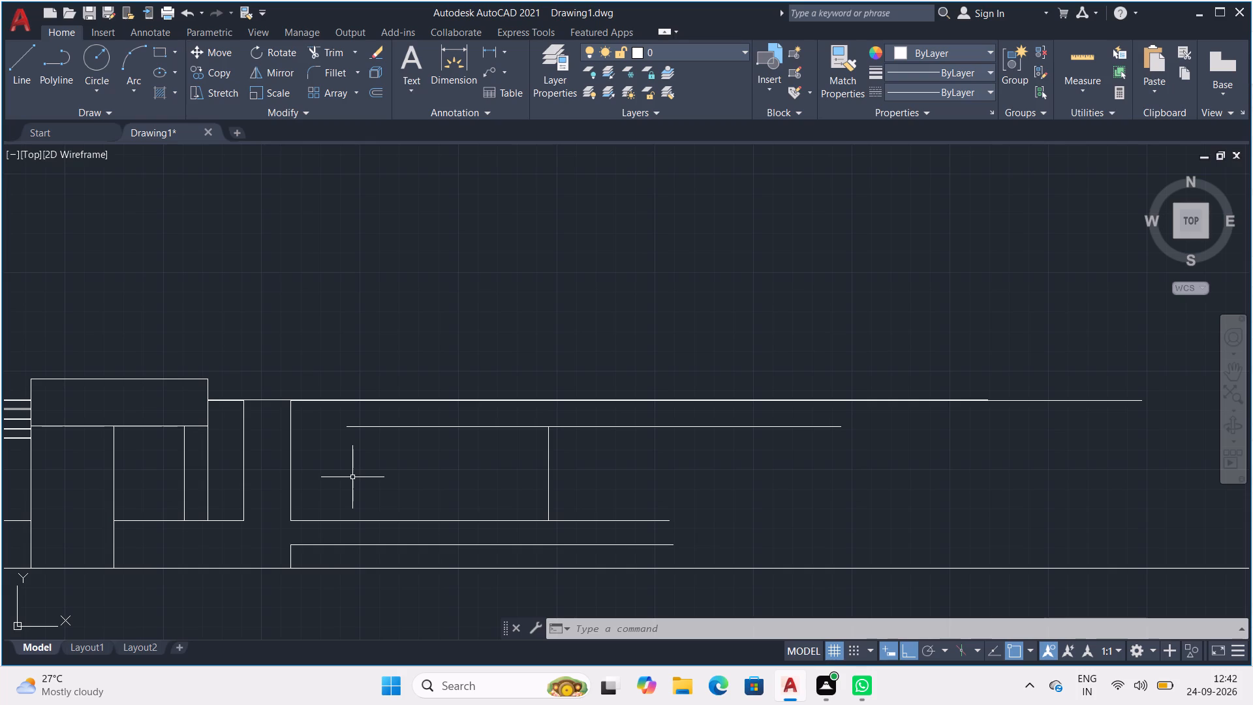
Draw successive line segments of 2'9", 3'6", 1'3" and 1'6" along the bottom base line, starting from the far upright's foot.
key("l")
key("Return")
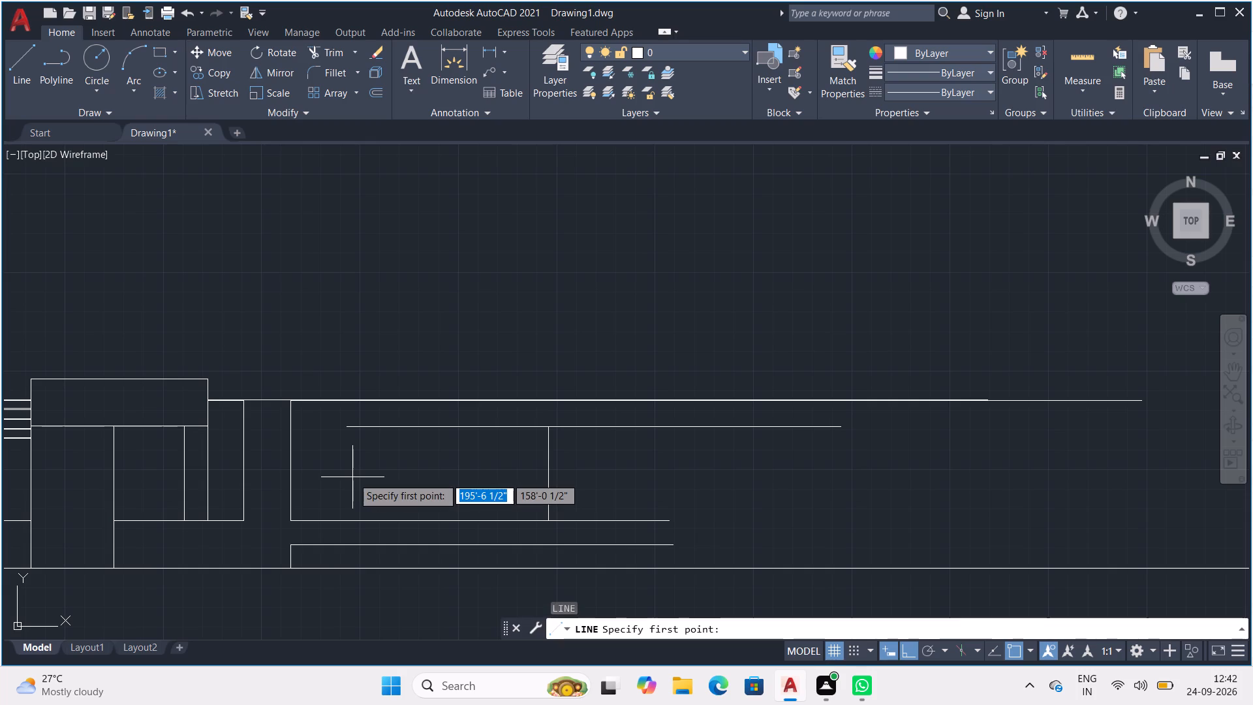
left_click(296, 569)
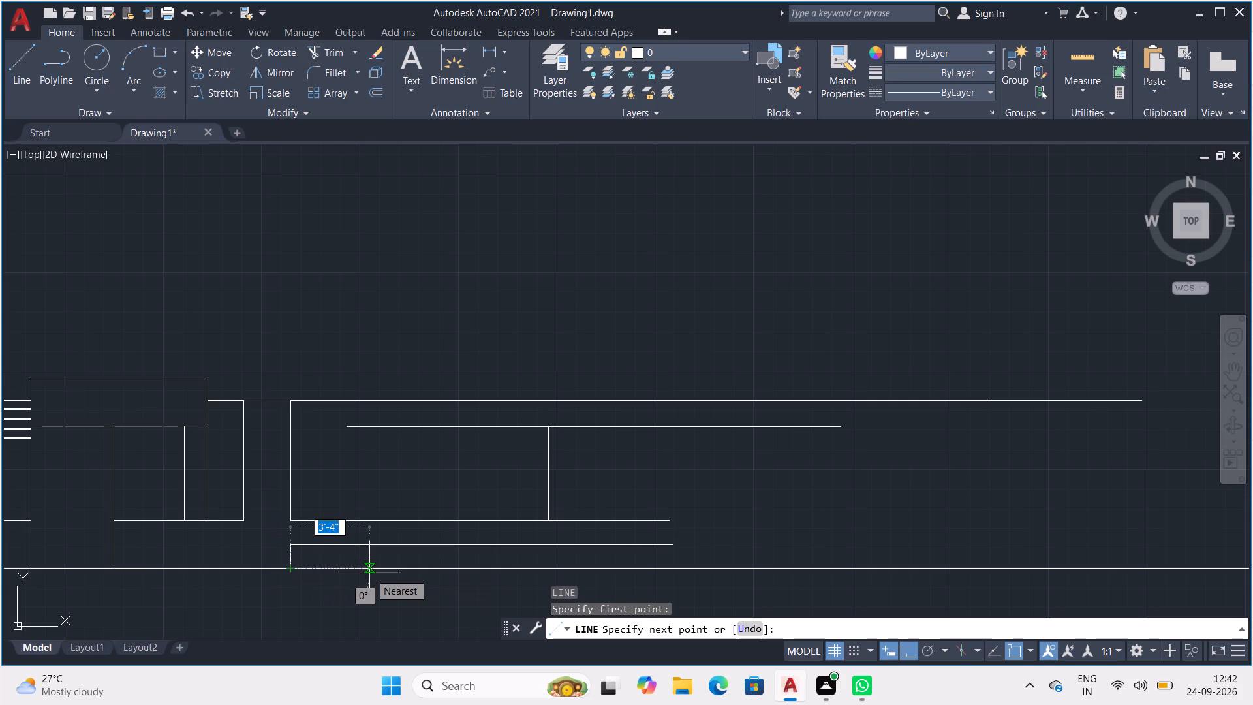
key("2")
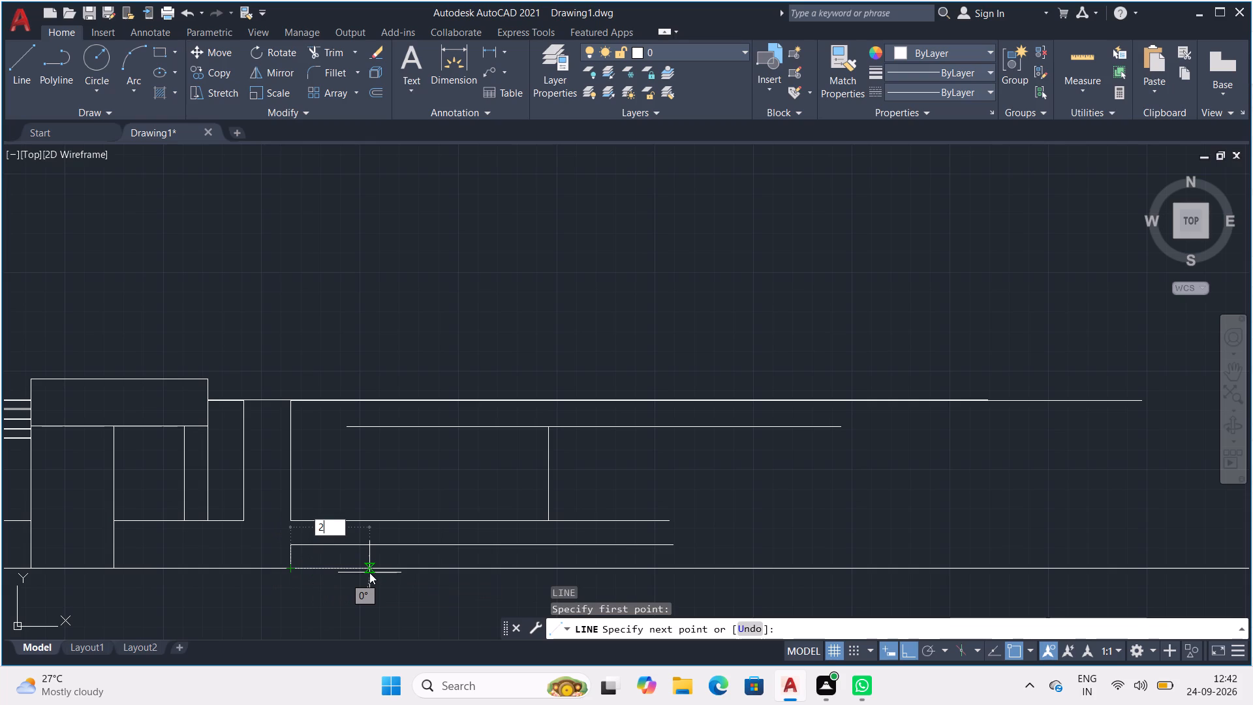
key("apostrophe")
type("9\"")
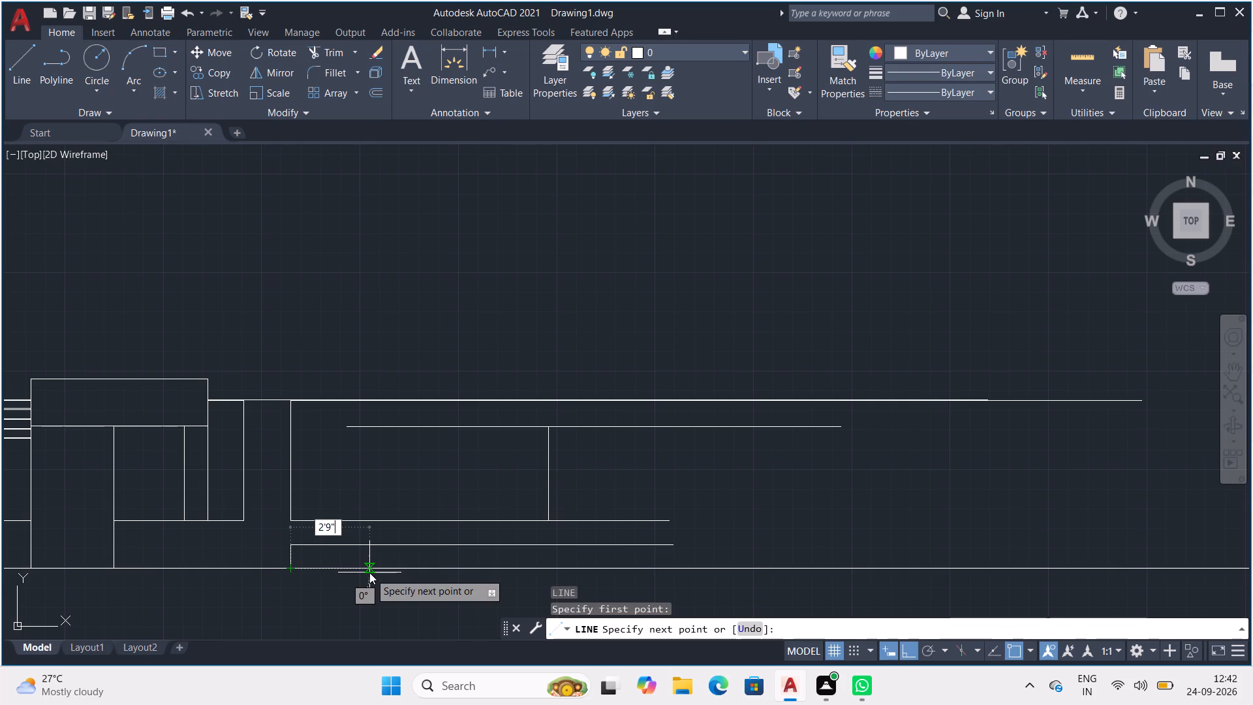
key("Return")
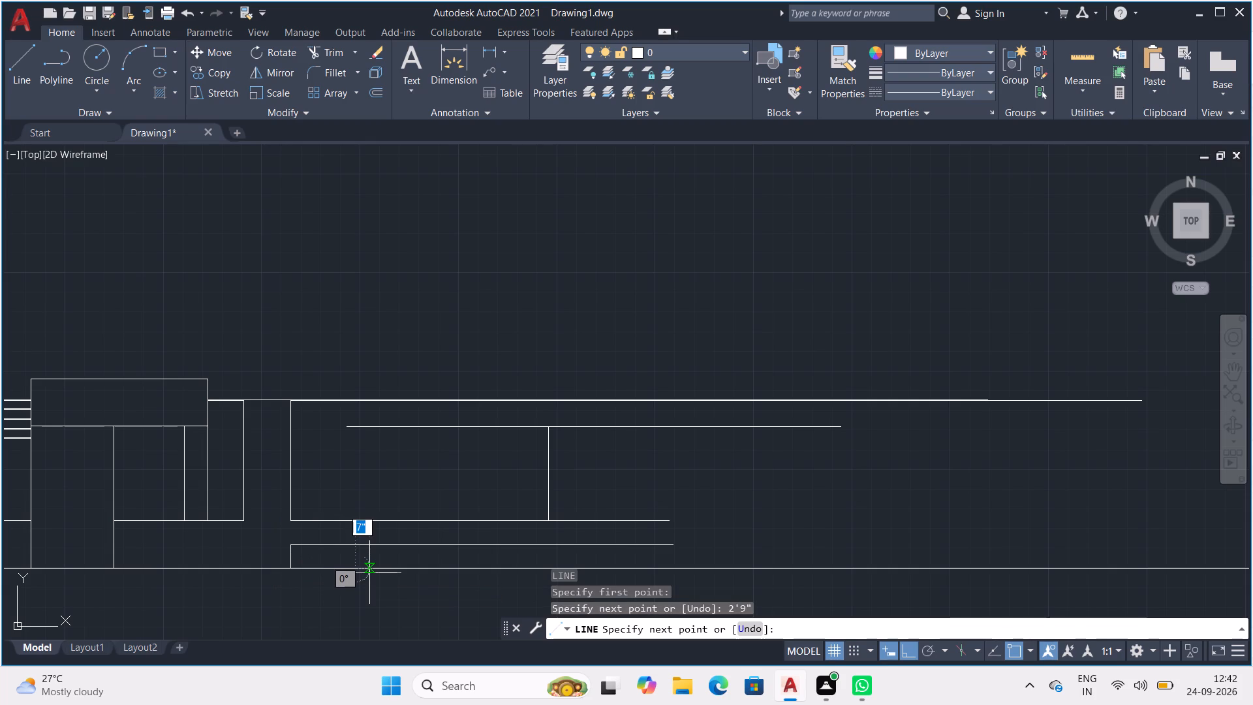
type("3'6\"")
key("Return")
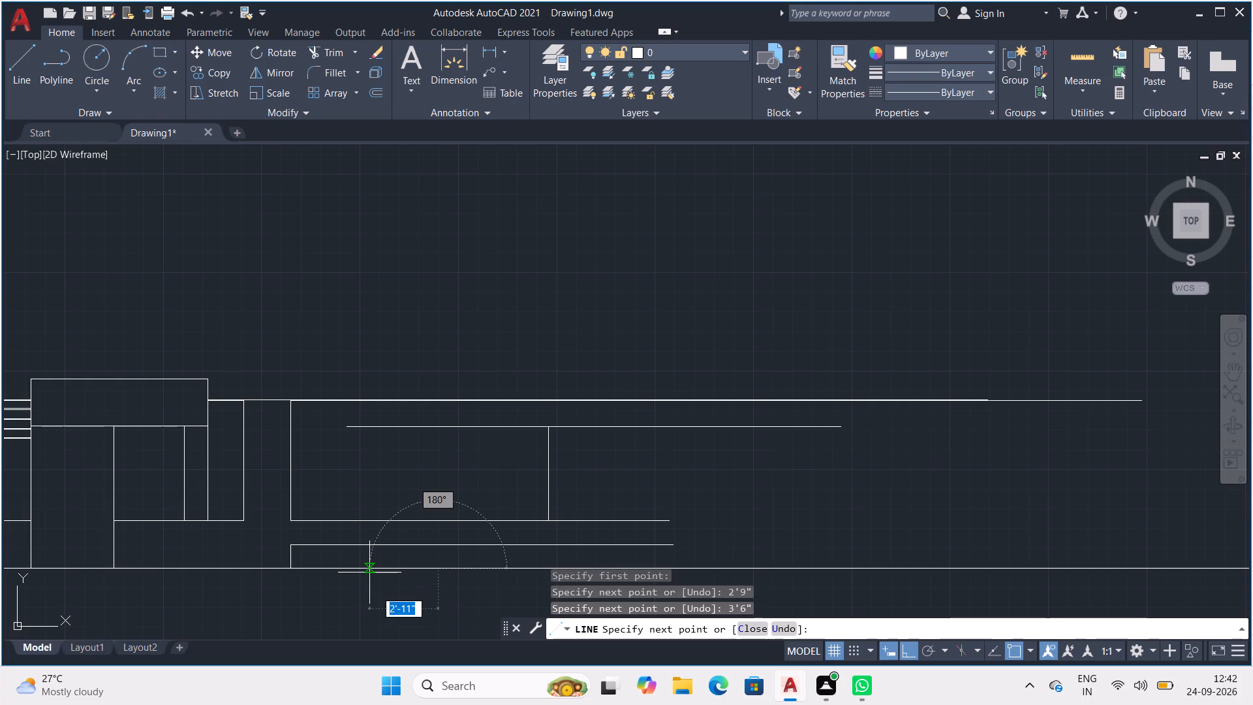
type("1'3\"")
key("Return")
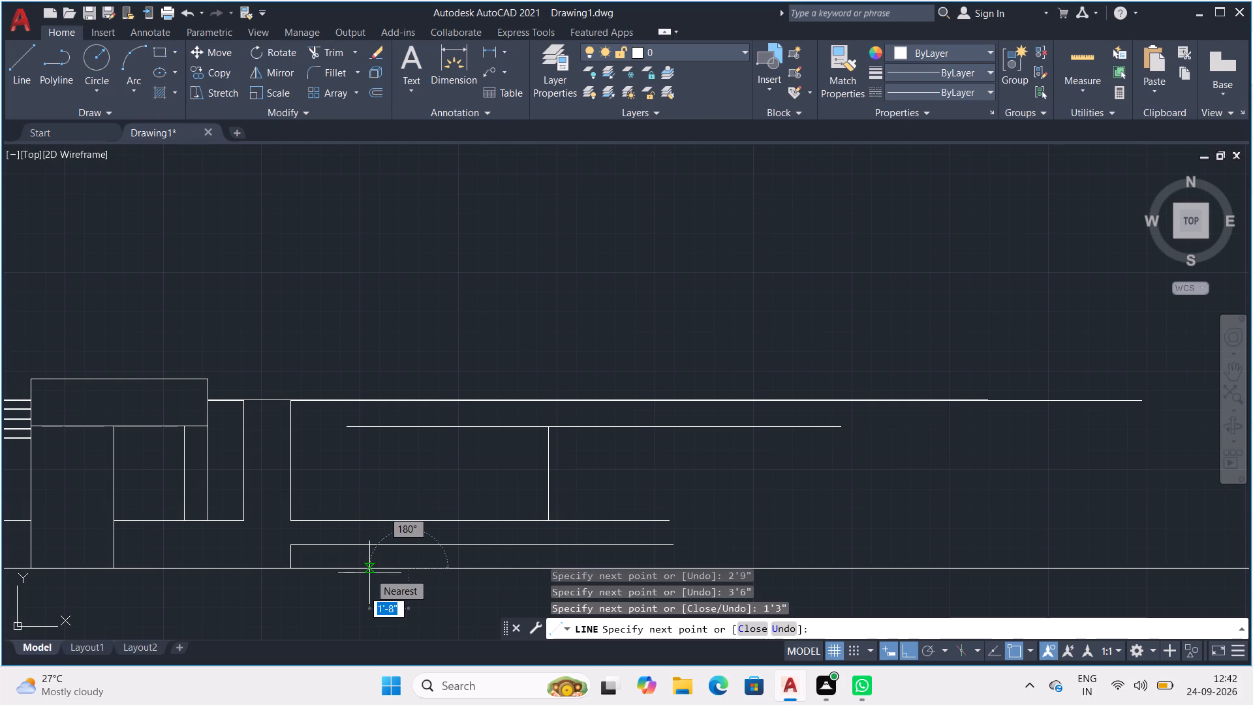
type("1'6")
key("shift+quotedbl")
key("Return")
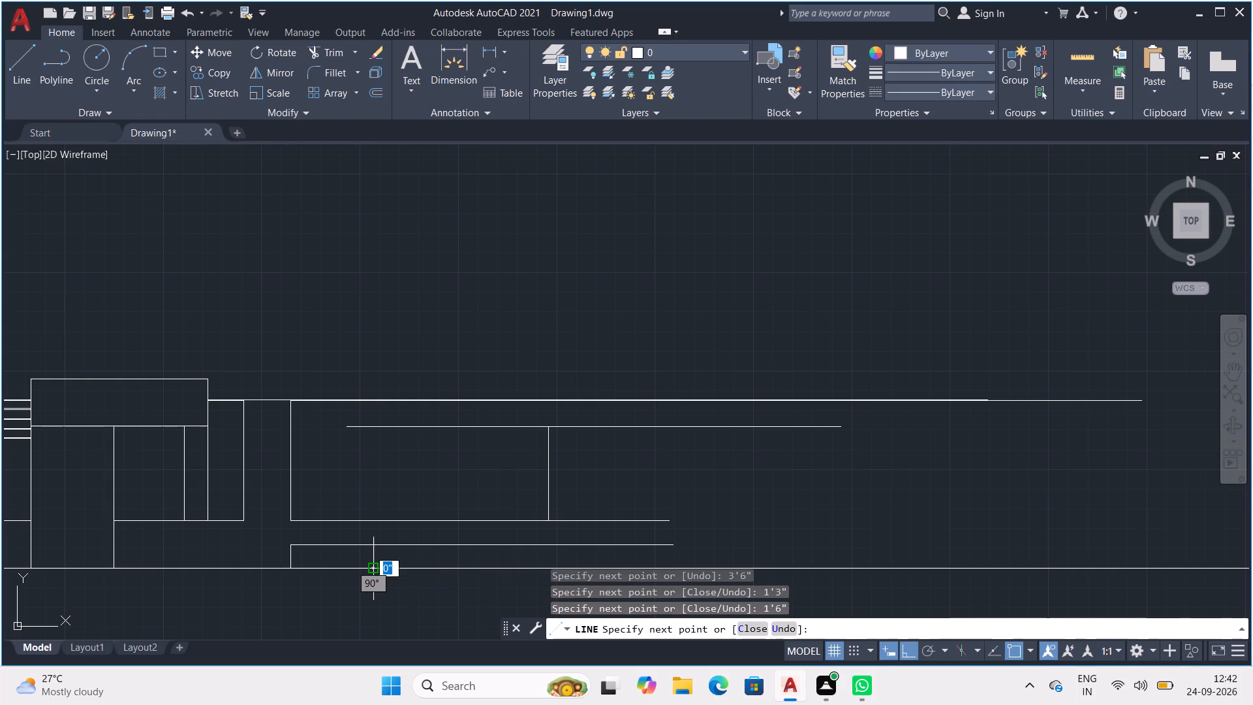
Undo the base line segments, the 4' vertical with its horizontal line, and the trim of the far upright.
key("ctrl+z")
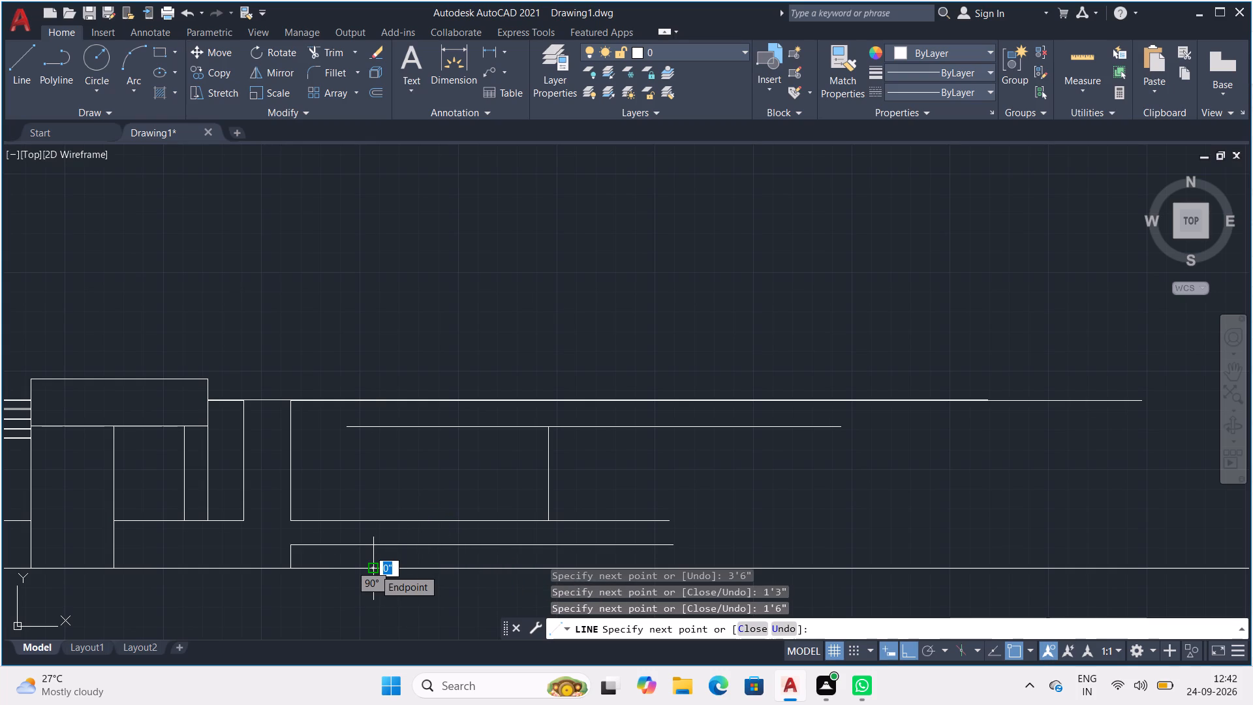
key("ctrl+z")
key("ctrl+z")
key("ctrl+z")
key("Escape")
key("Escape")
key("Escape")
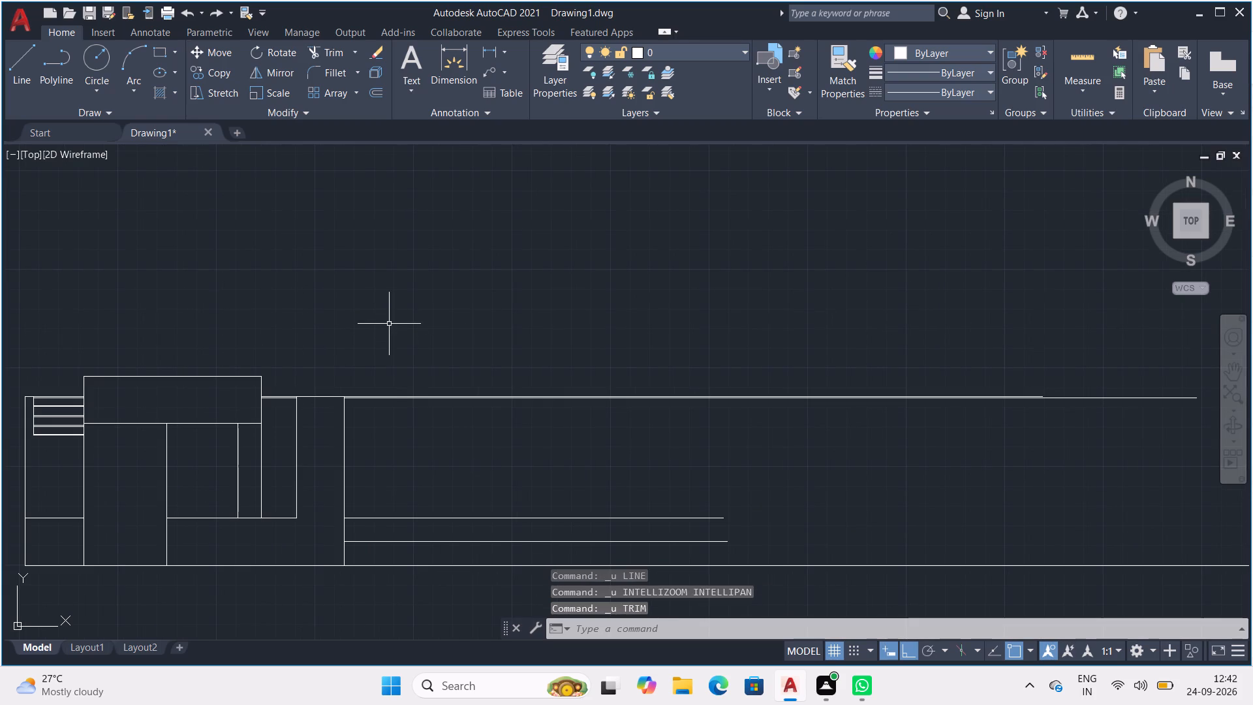
Draw successive line segments of 2'9", 3'6" and 1'3" along the bottom base line, starting from the far upright's foot.
middle_click_drag(459, 506, 387, 403)
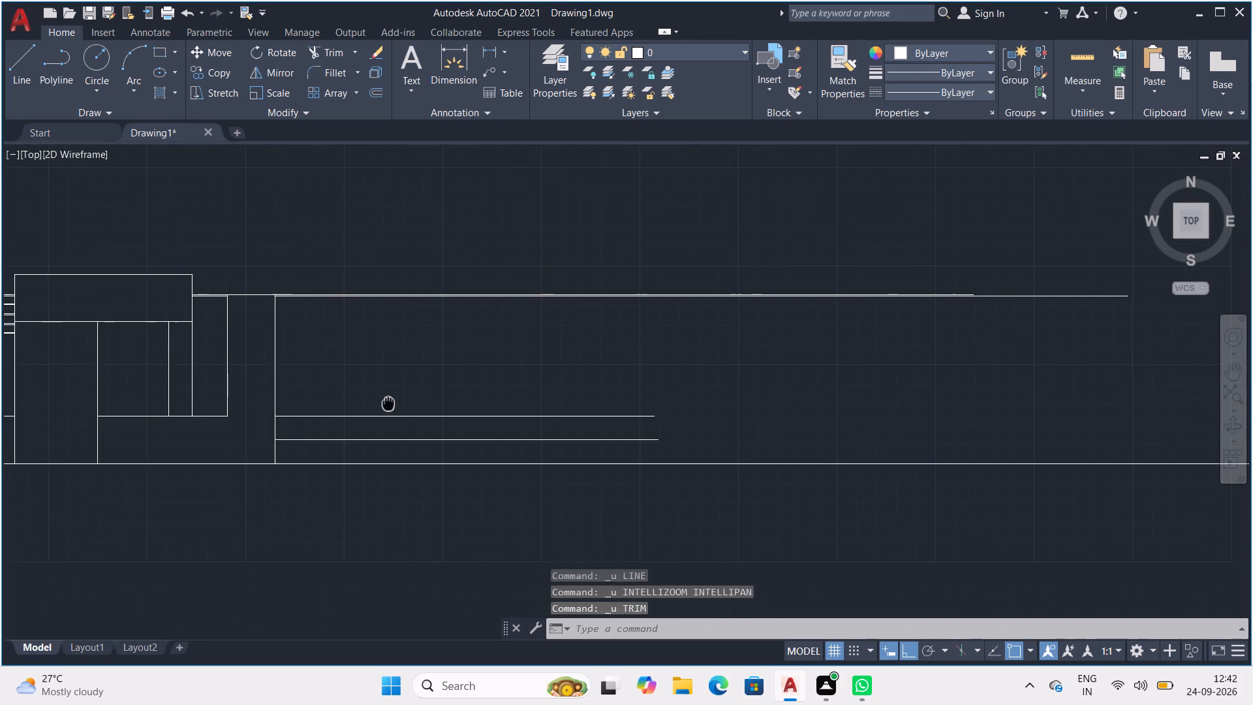
middle_click_drag(387, 403, 380, 401)
scroll(258, 460, "up", 1)
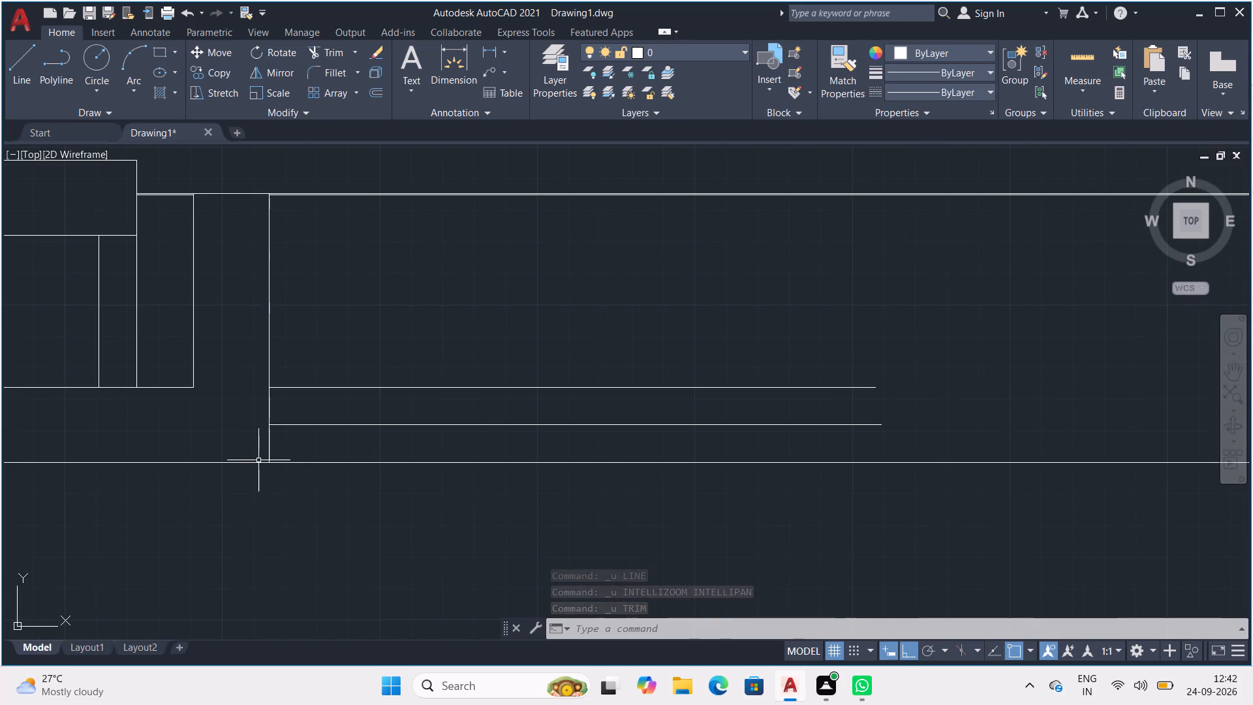
key("l")
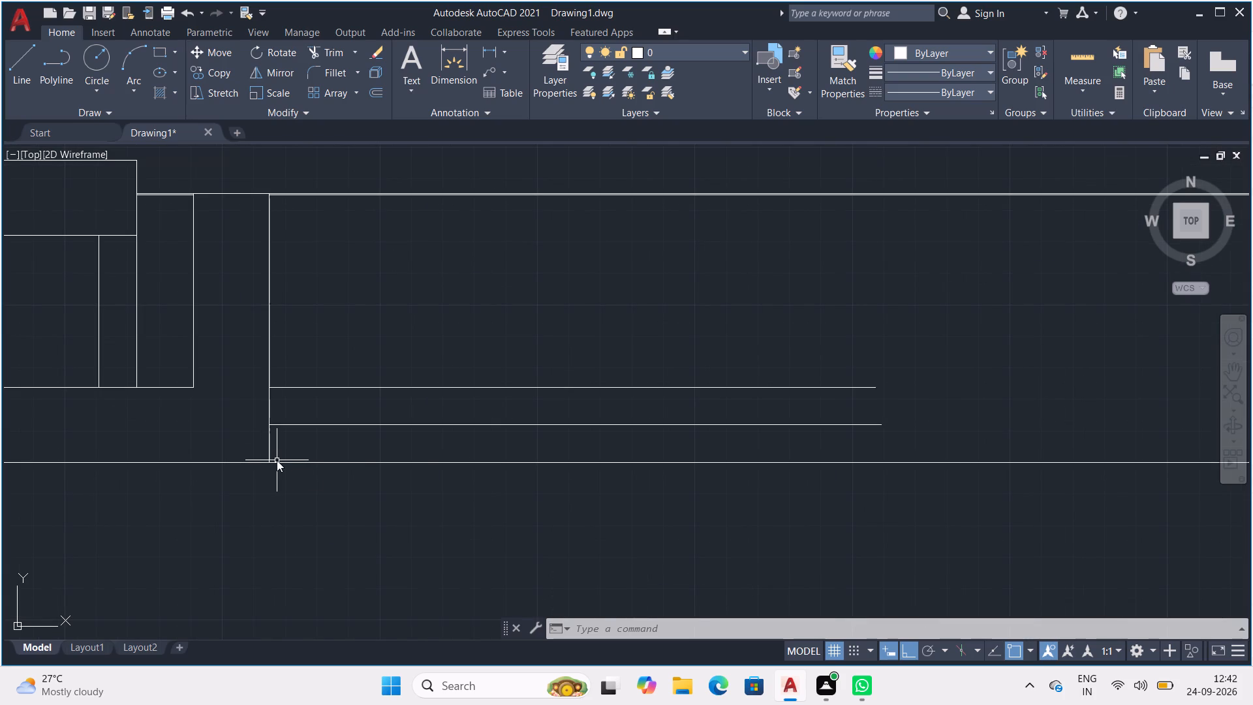
key("Return")
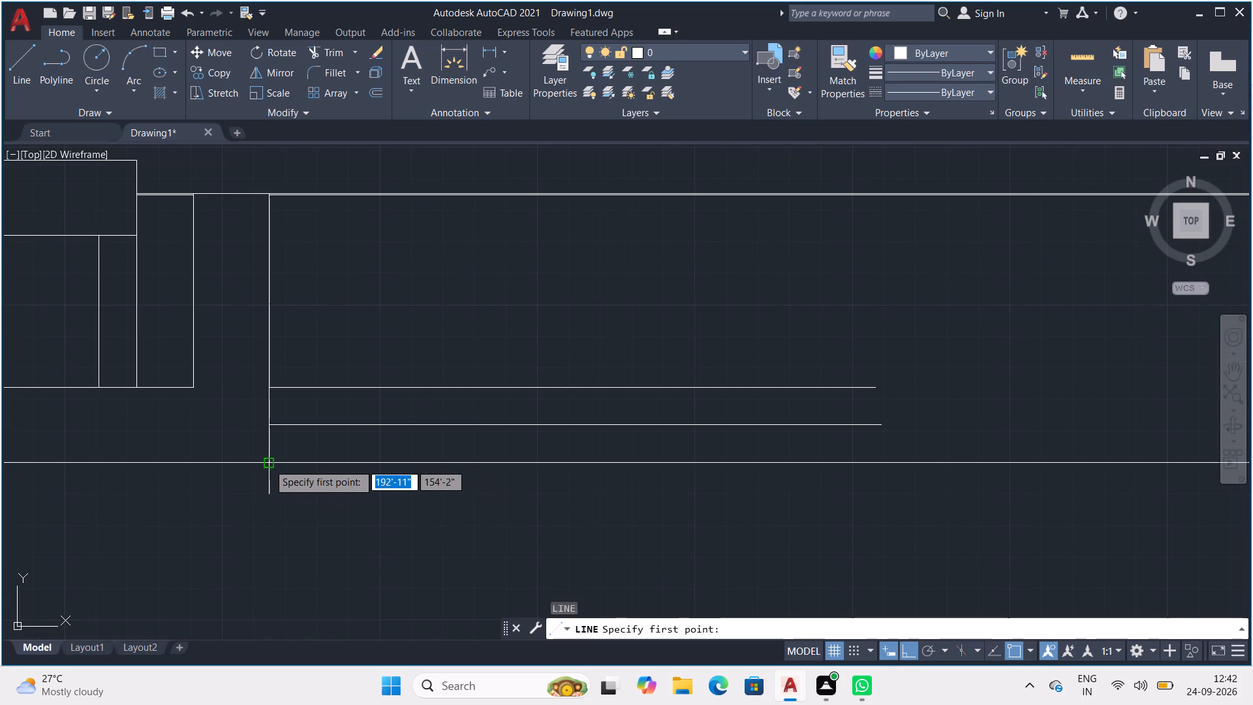
left_click(268, 462)
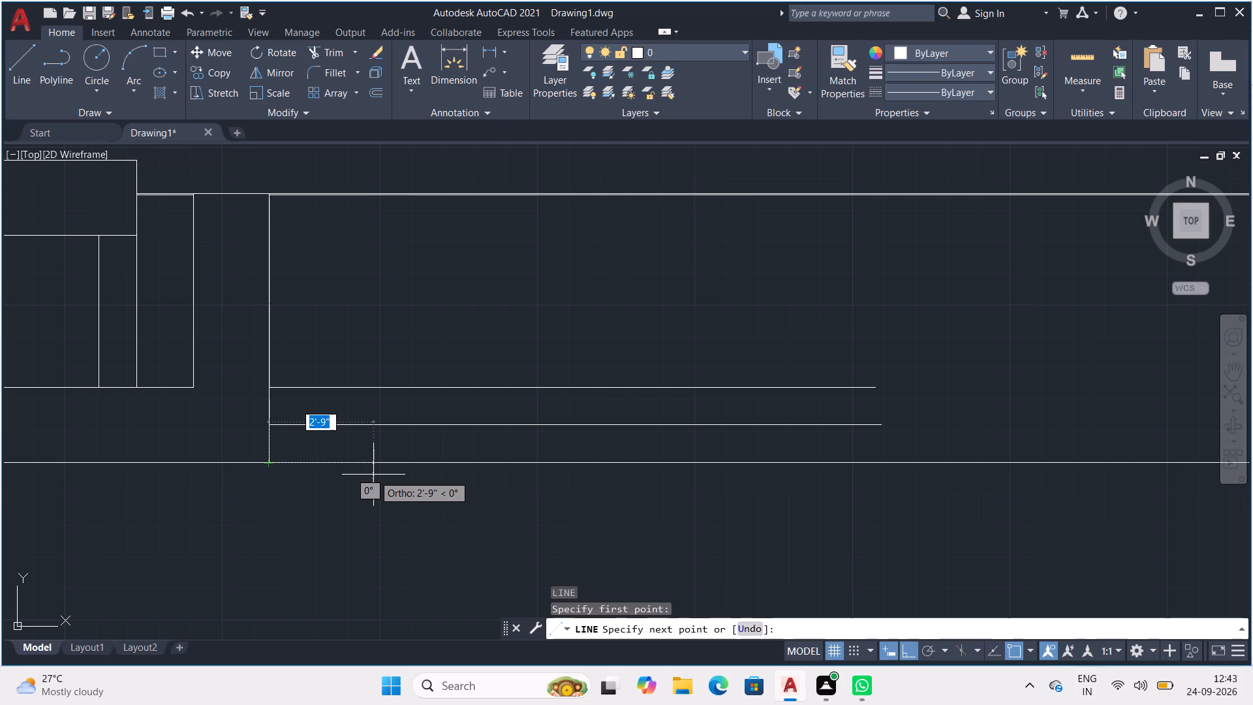
type("2'6")
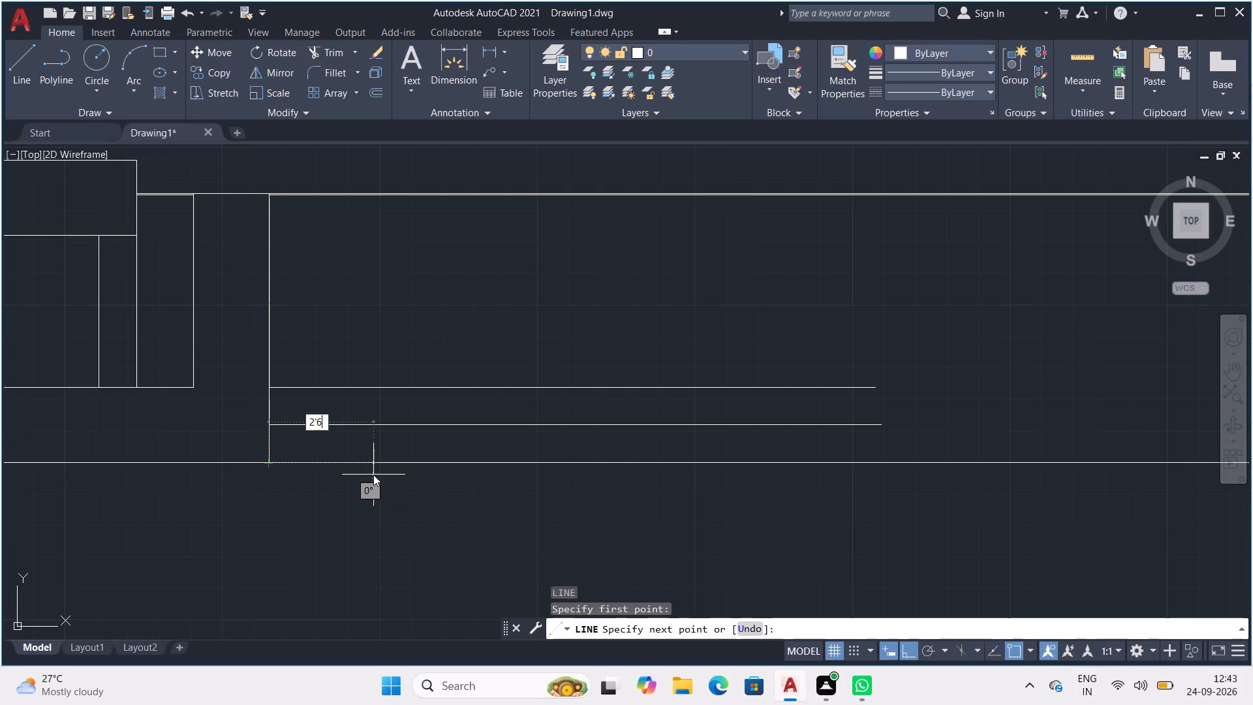
key("BackSpace")
type("9\"")
key("Return")
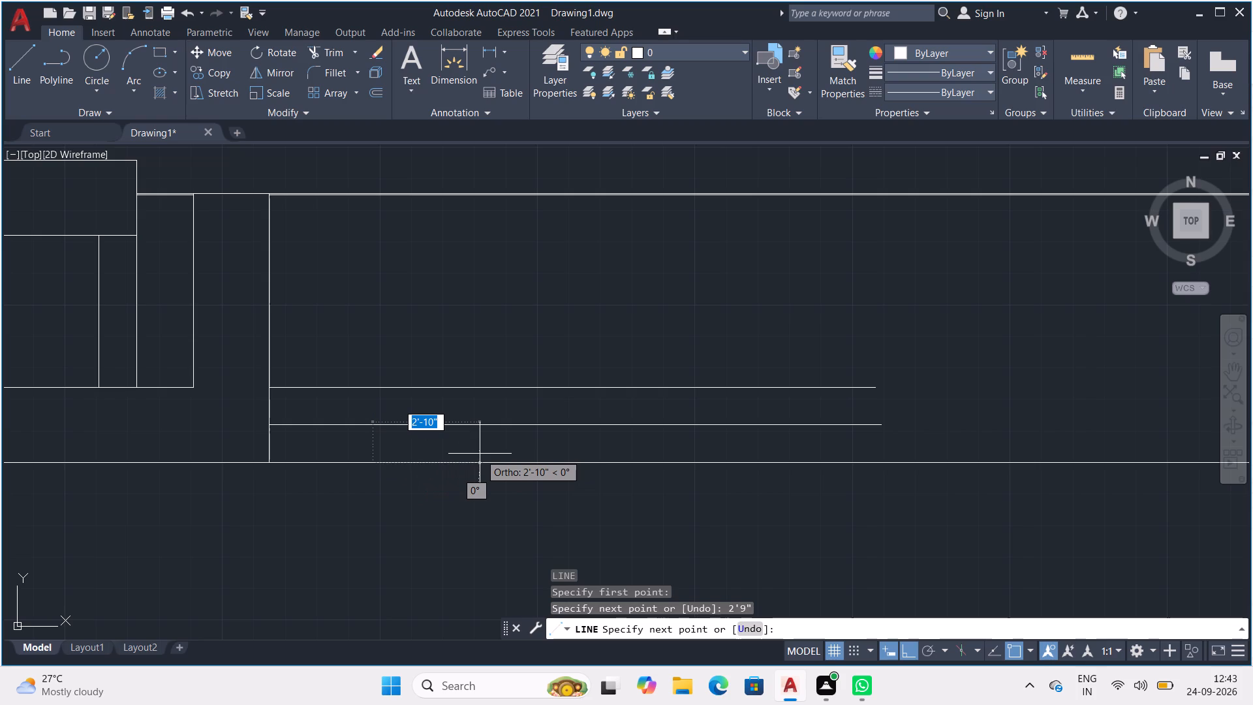
type("3'6\"")
key("Return")
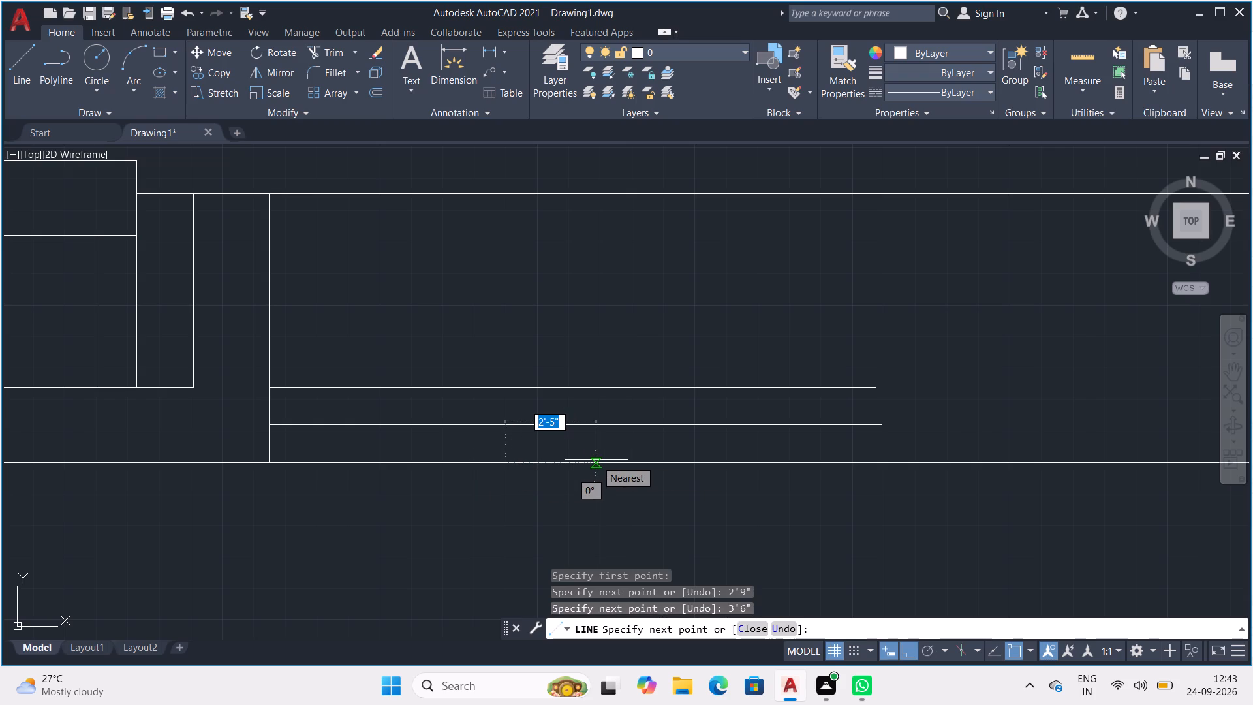
type("1'3\"")
key("Return")
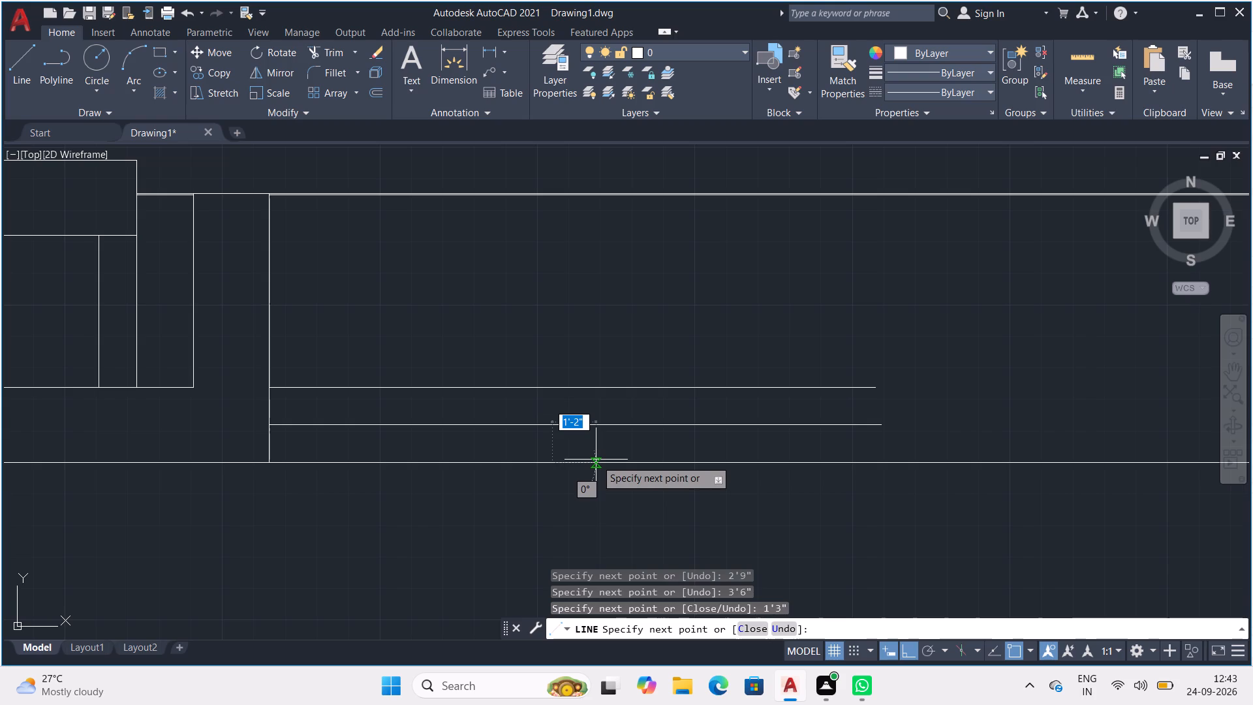
Continue from the end of the 1'3" segment with a vertical line rising well above the long top line.
scroll(560, 382, "down", 2)
middle_click_drag(545, 374, 533, 499)
left_click(577, 339)
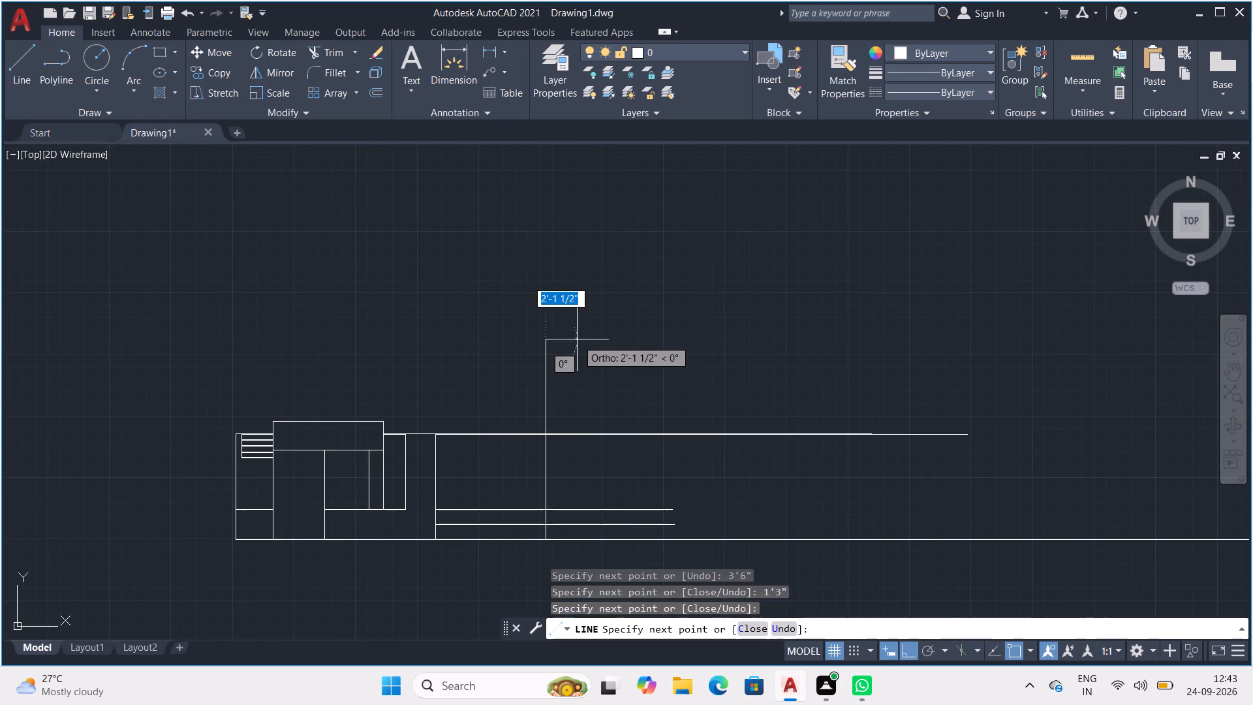
key("space")
Draw a 1'6" segment along the base line from the new vertical's foot, ending in a second vertical past the top line.
type("L")
key("Return")
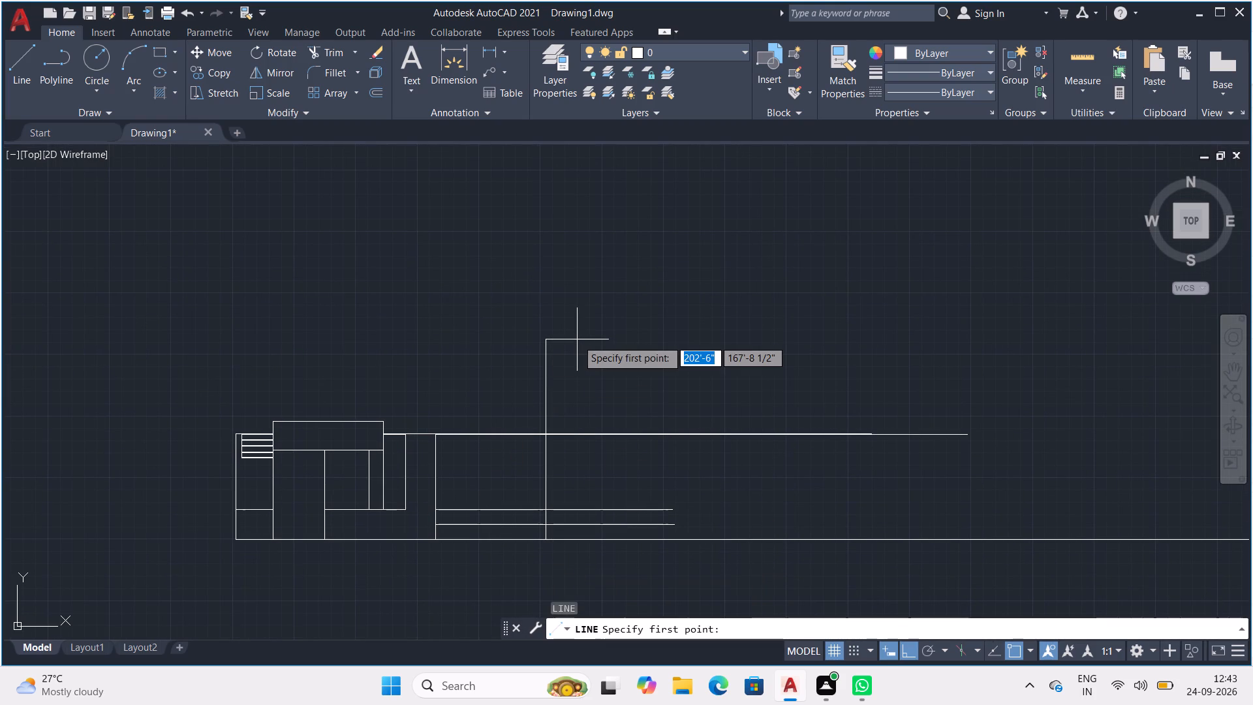
left_click(546, 540)
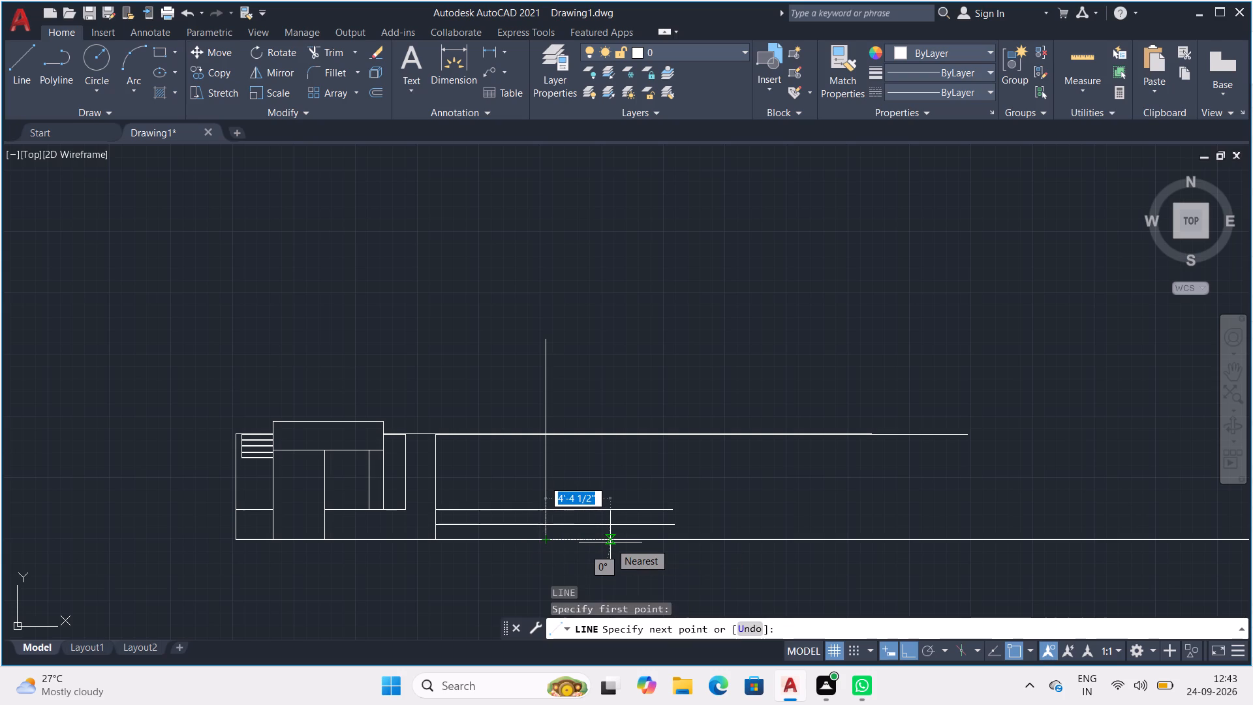
type("1'6\"")
key("Return")
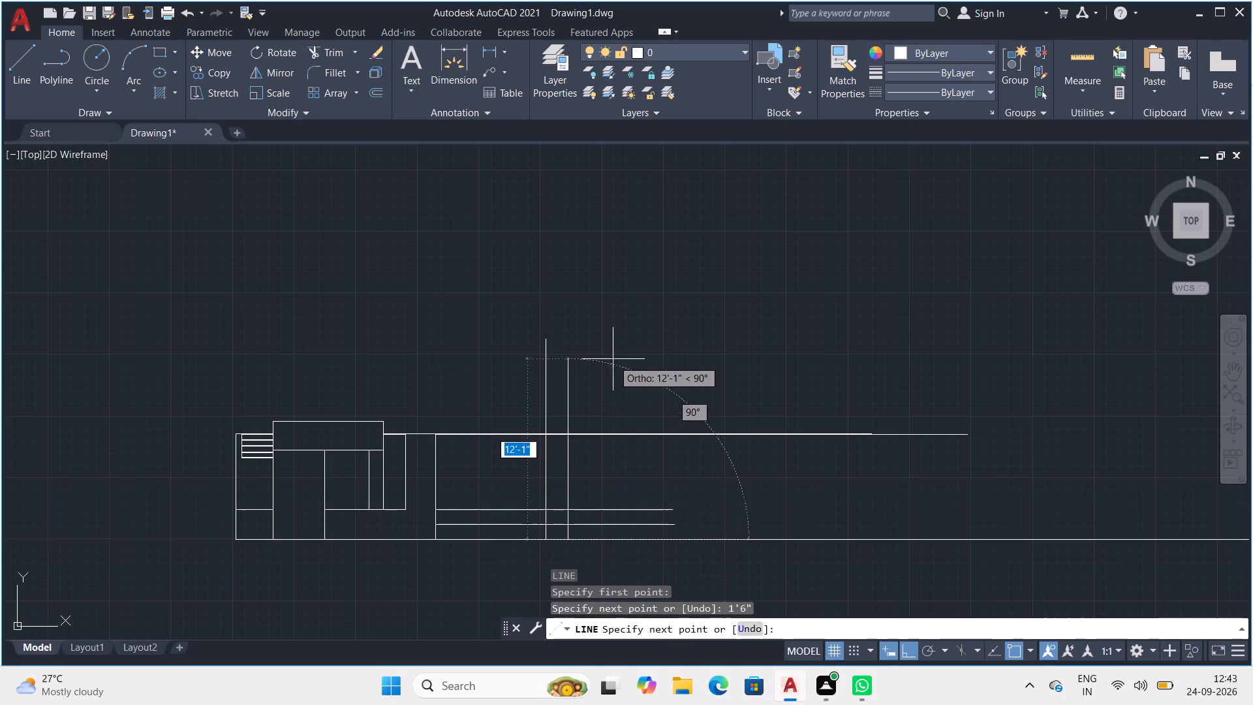
left_click(601, 344)
key("space")
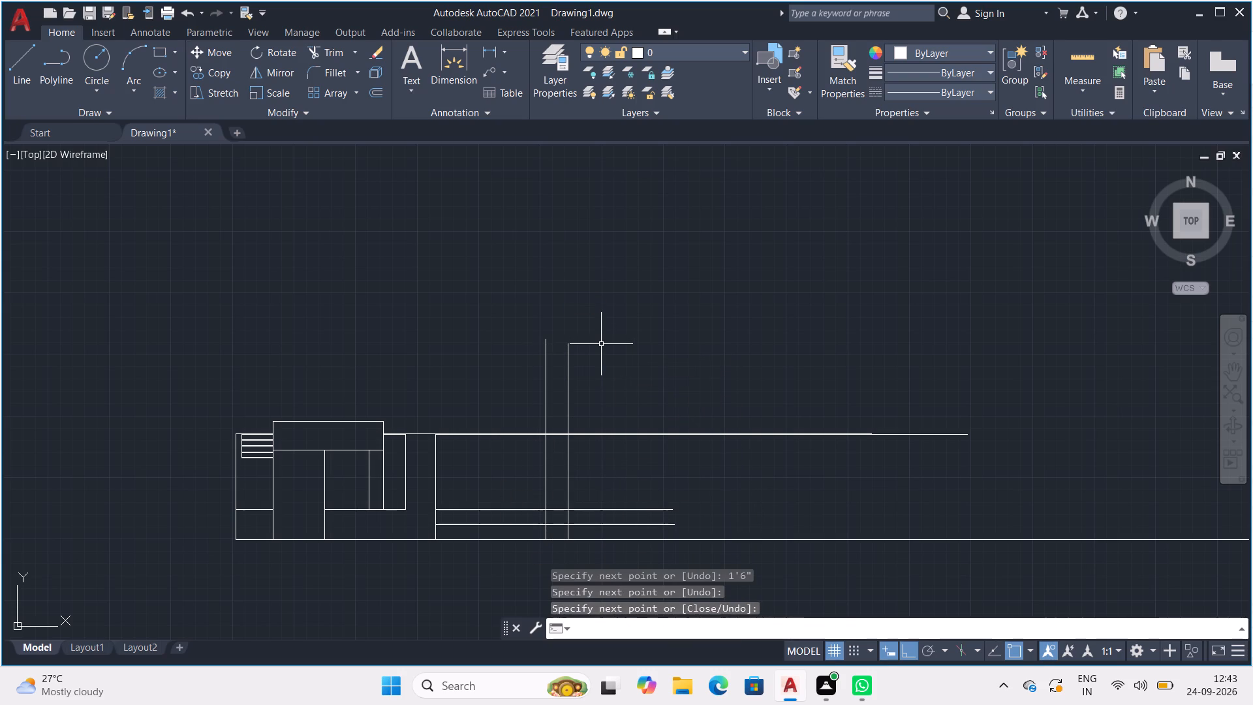
Draw a 4' line up the first new vertical from the raised base line, with a horizontal about 6'3 1/2" back toward the far upright.
scroll(474, 480, "up", 2)
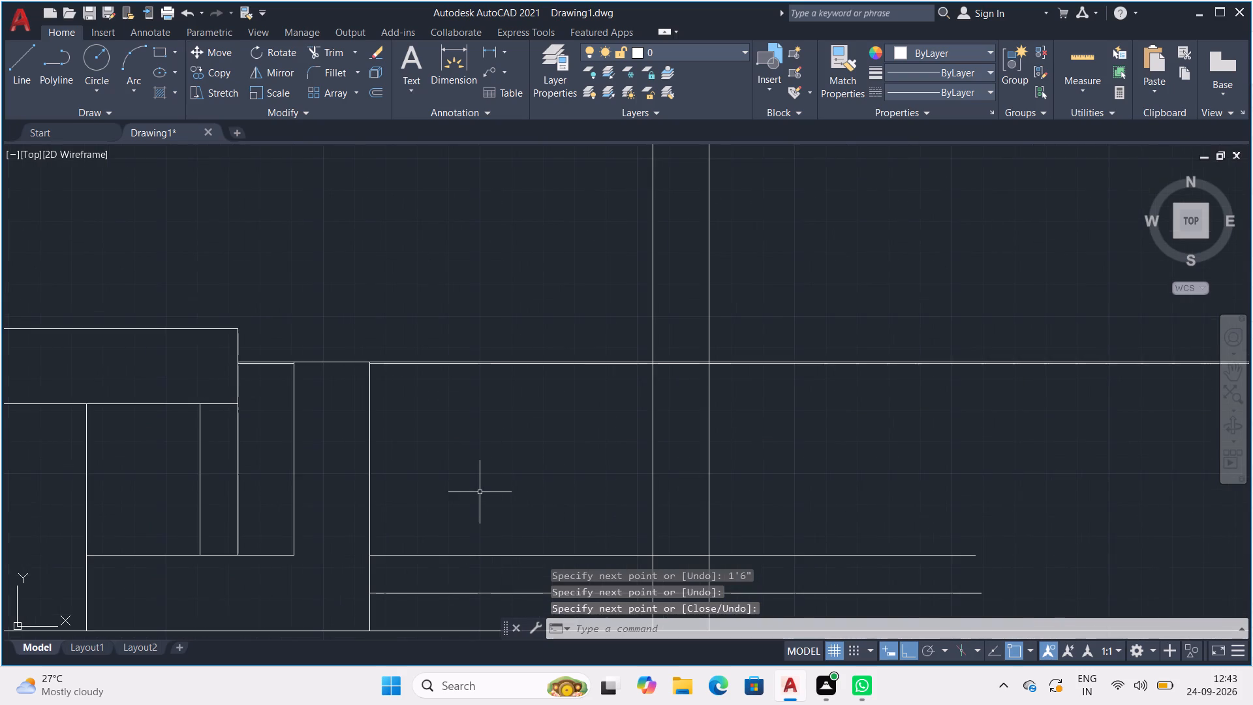
middle_click_drag(480, 492, 401, 374)
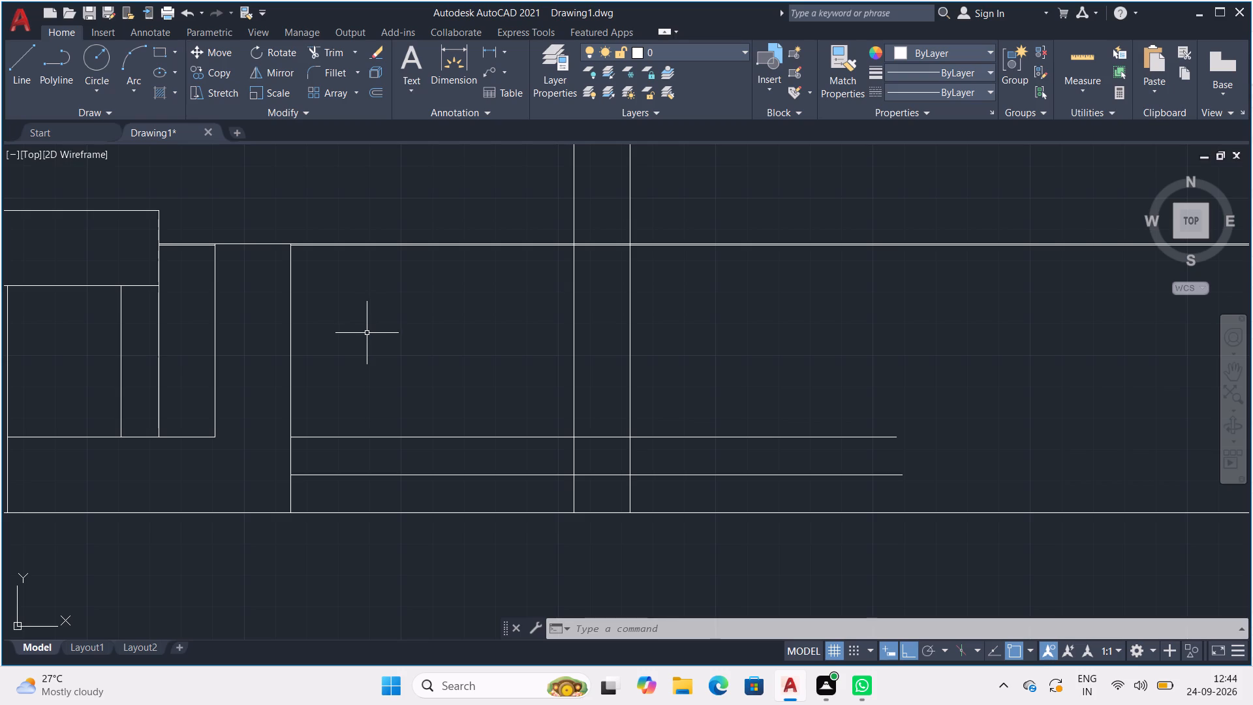
middle_click_drag(522, 304, 517, 356)
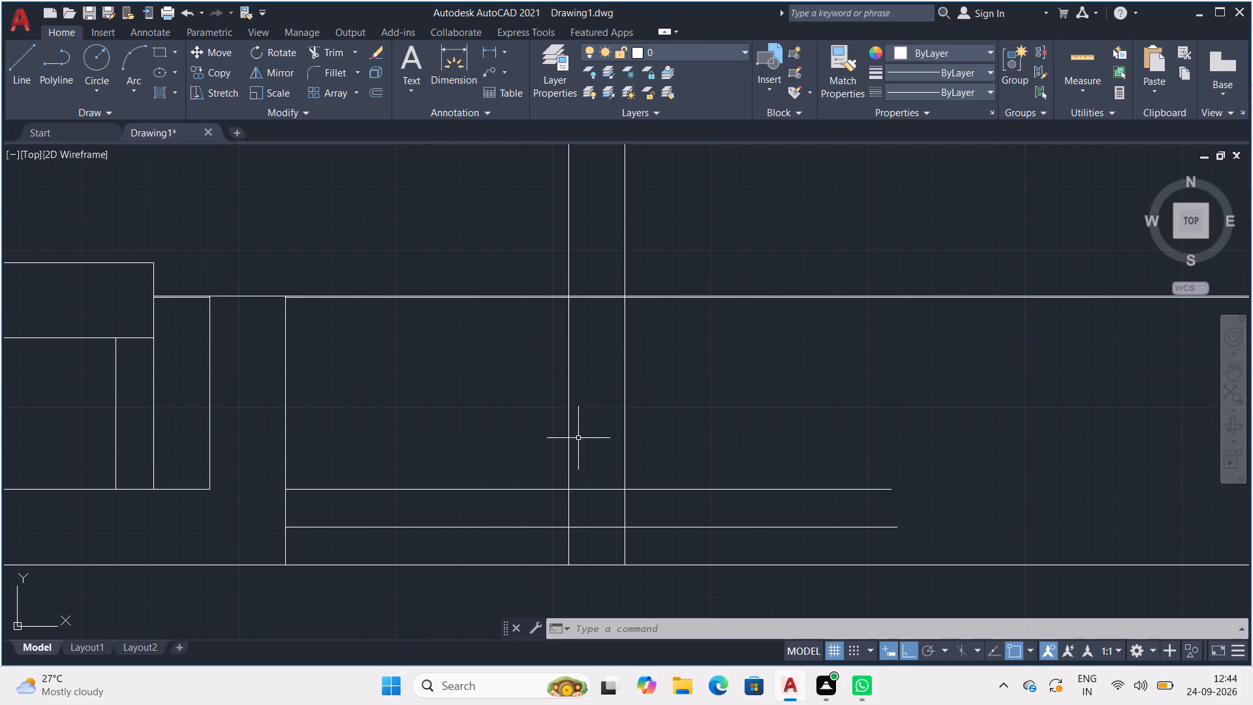
key("l")
key("Return")
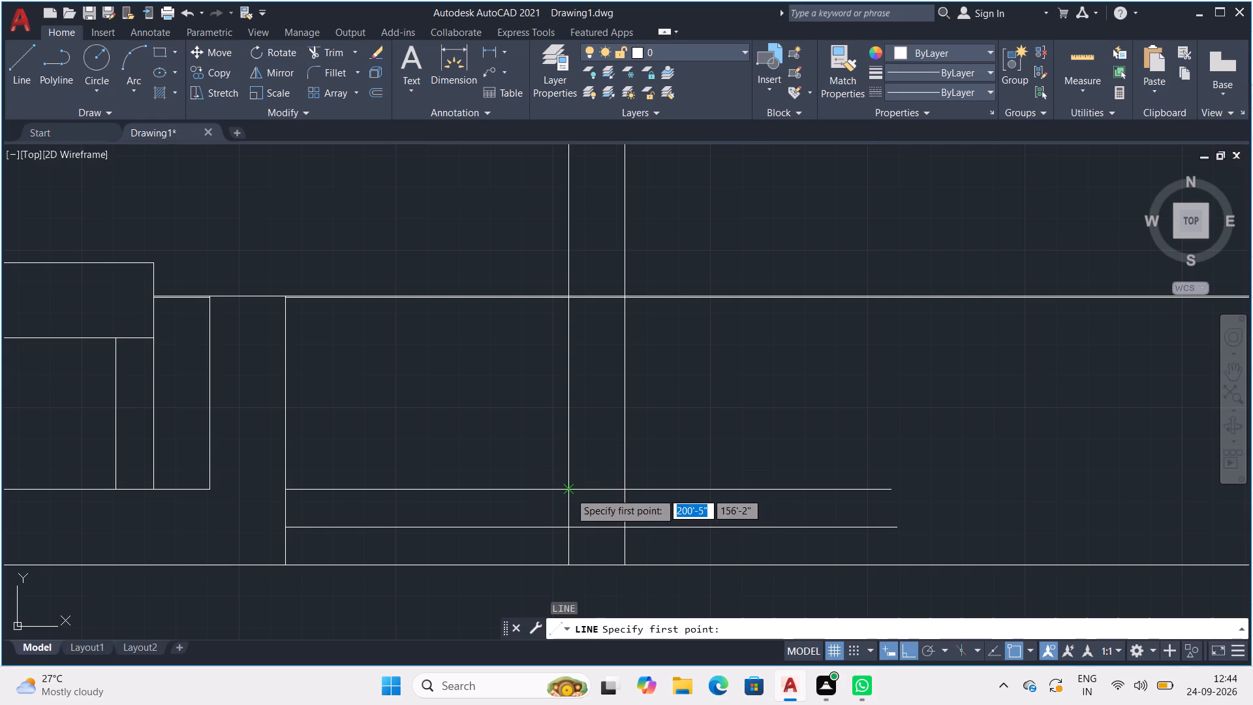
left_click(572, 492)
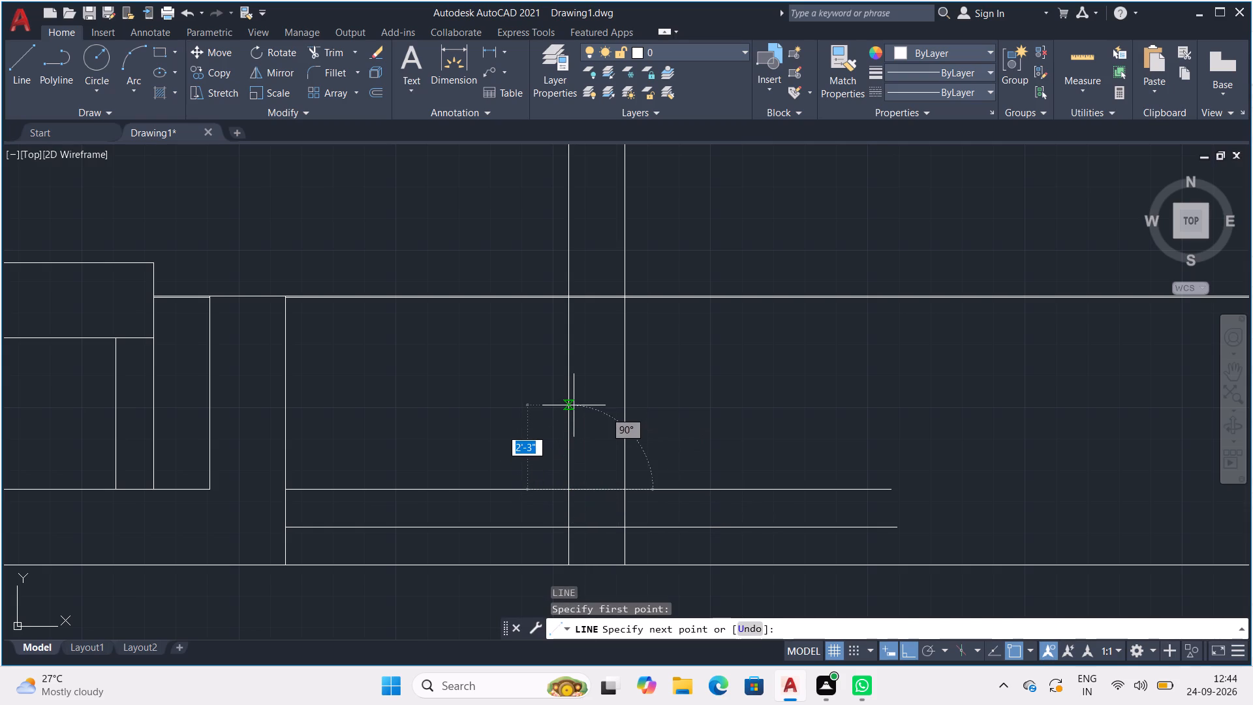
type("4'")
key("Return")
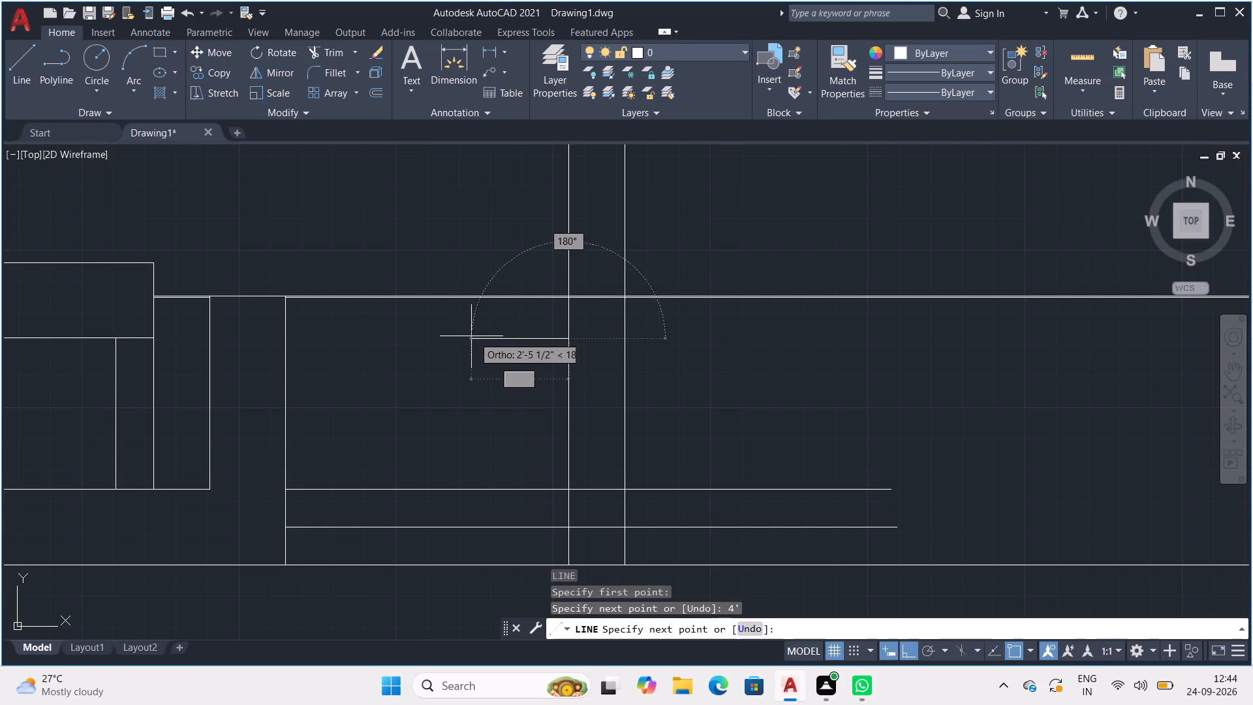
left_click(330, 339)
key("space")
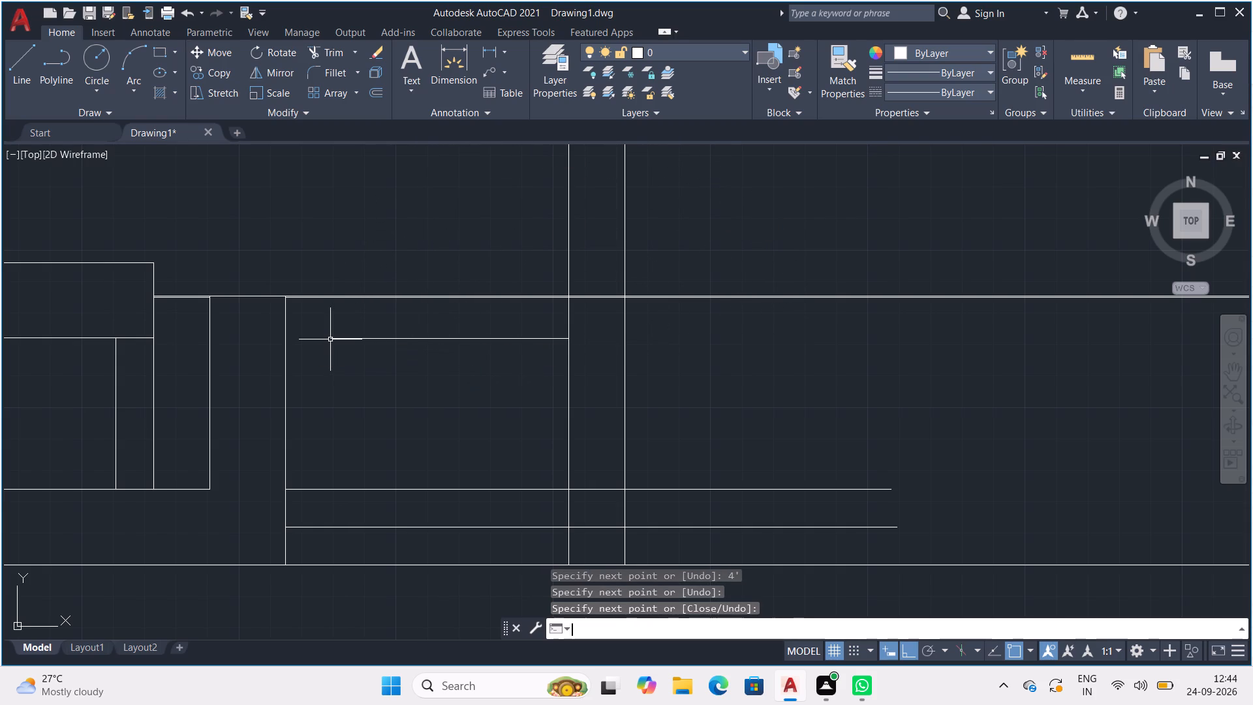
Extend the new horizontal line across the first new vertical to meet the second one.
type("EX")
key("Return")
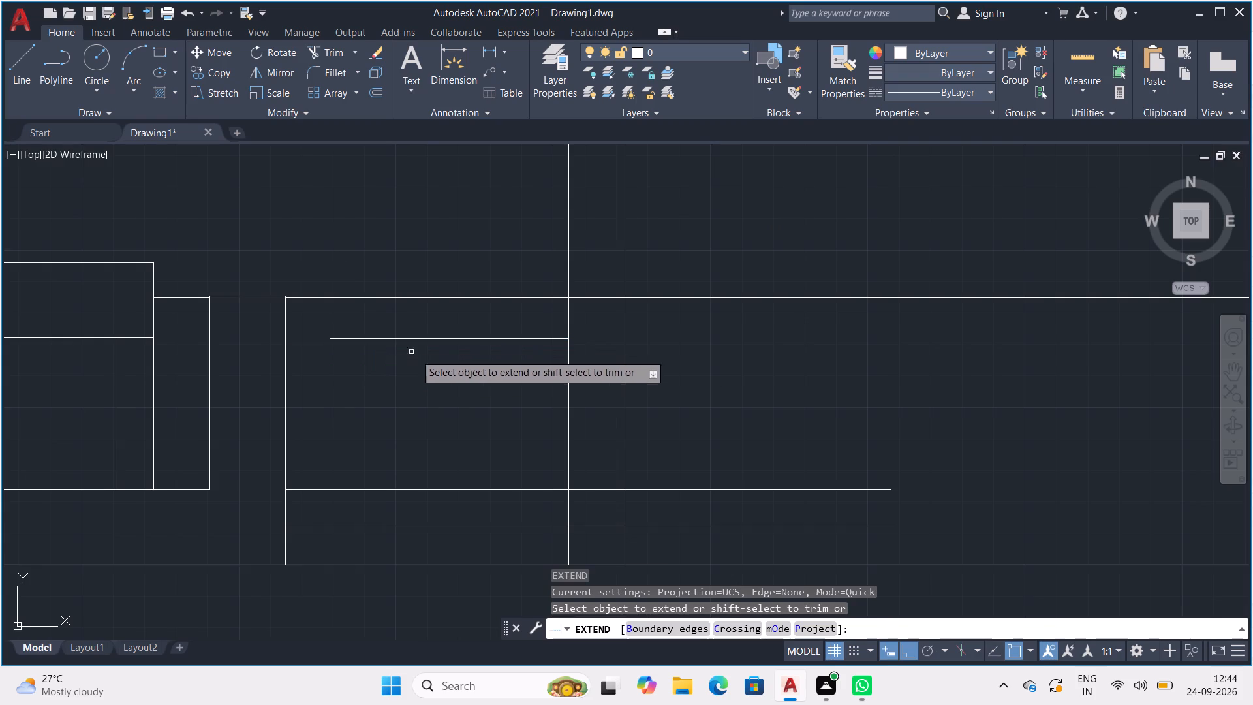
left_click(546, 337)
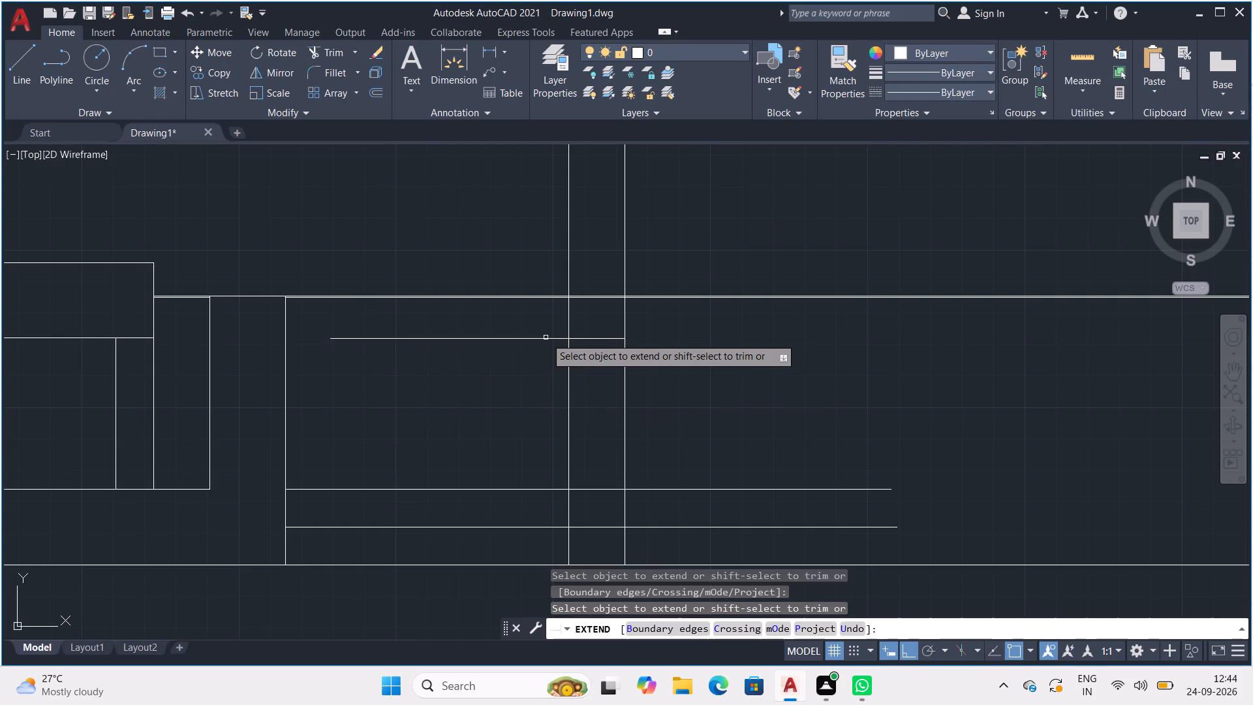
key("Escape")
key("Escape")
key("Escape")
key("Escape")
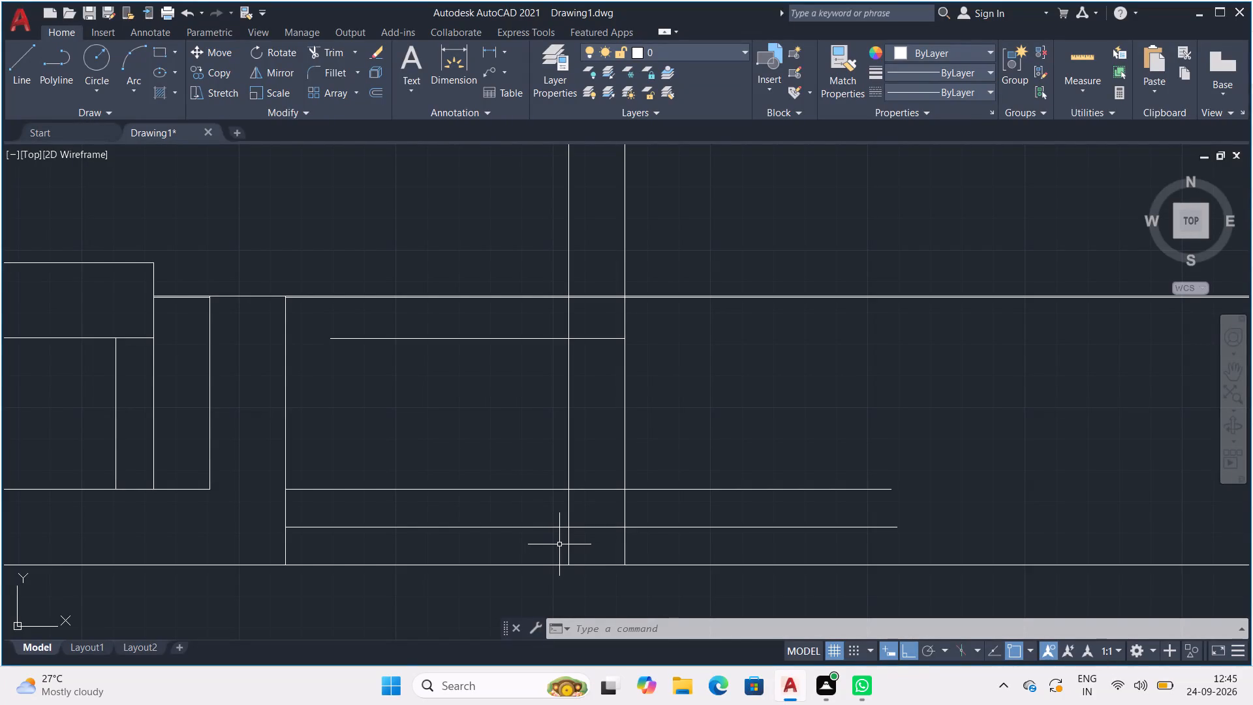
Trim the first new vertical below the 1' horizontal line, and the far upright between that line and the raised base line.
type("TR")
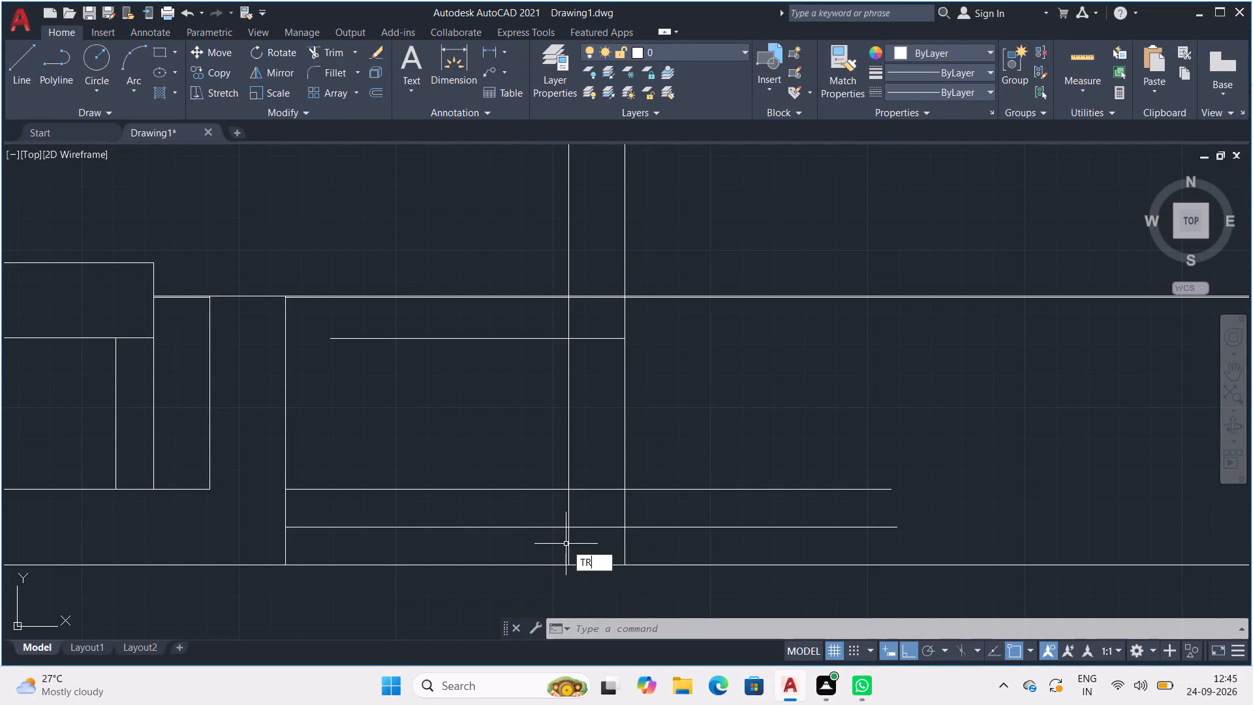
key("Return")
left_click(566, 544)
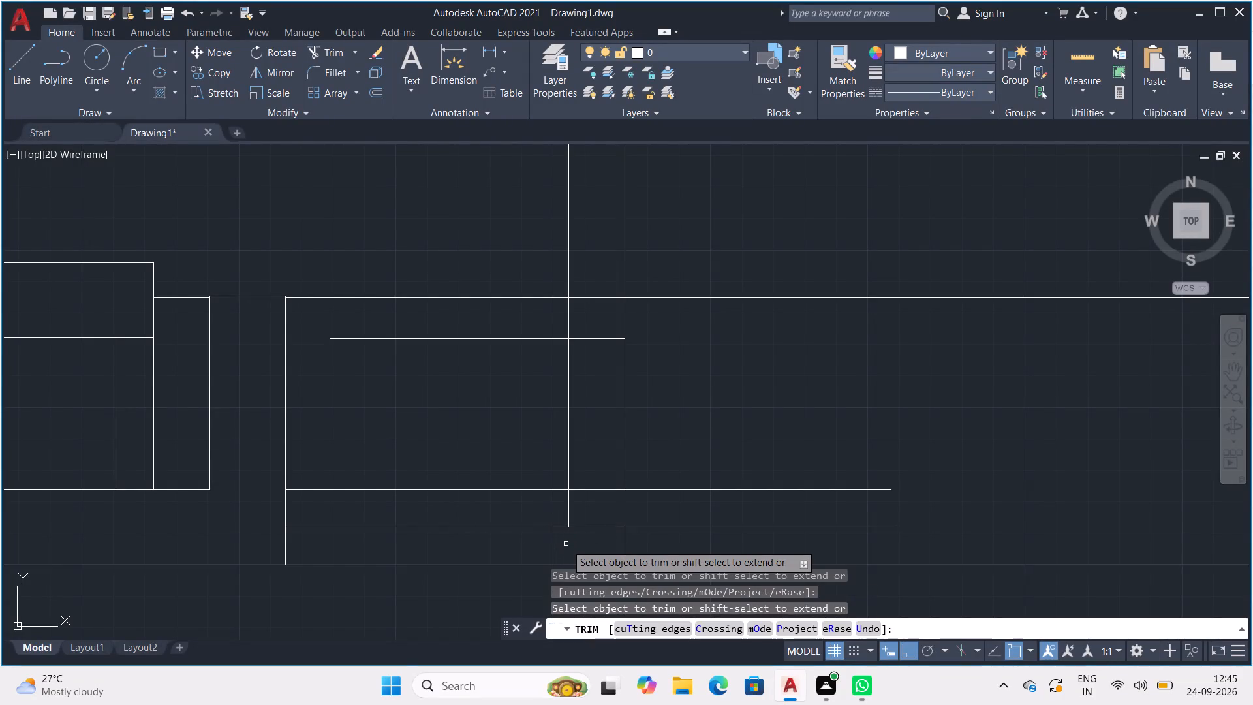
left_click_drag(295, 513, 263, 512)
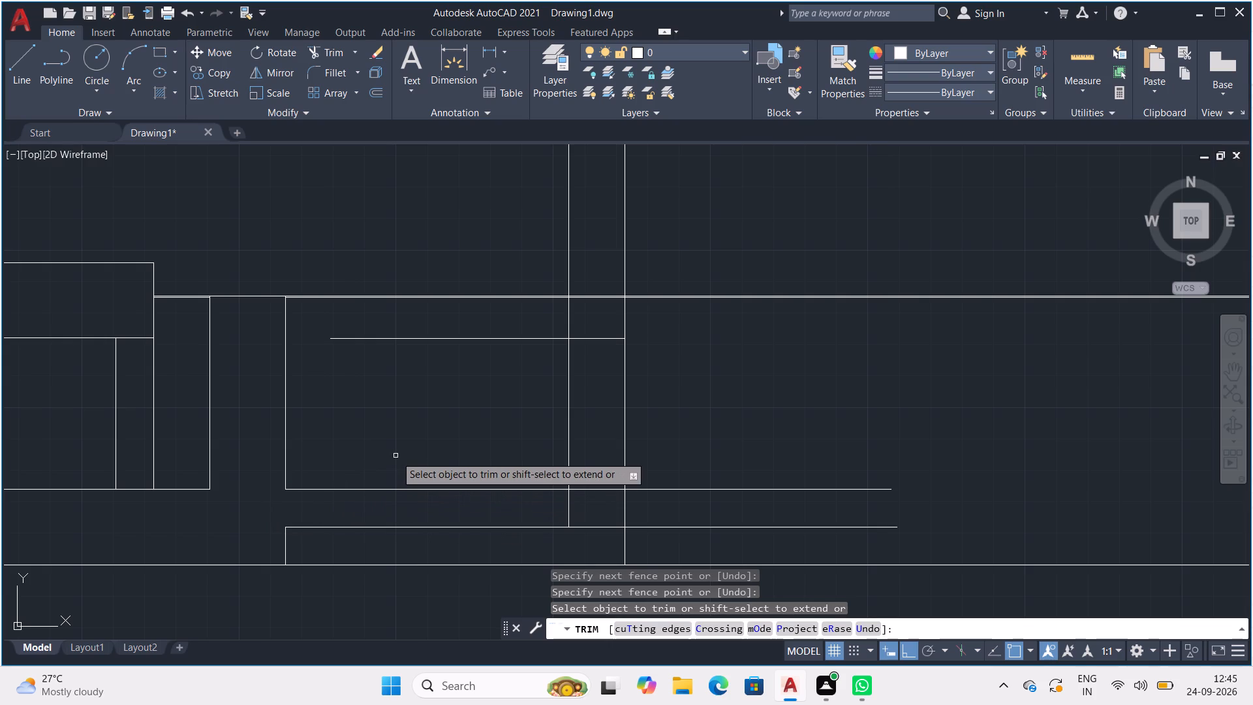
middle_click_drag(395, 456, 491, 456)
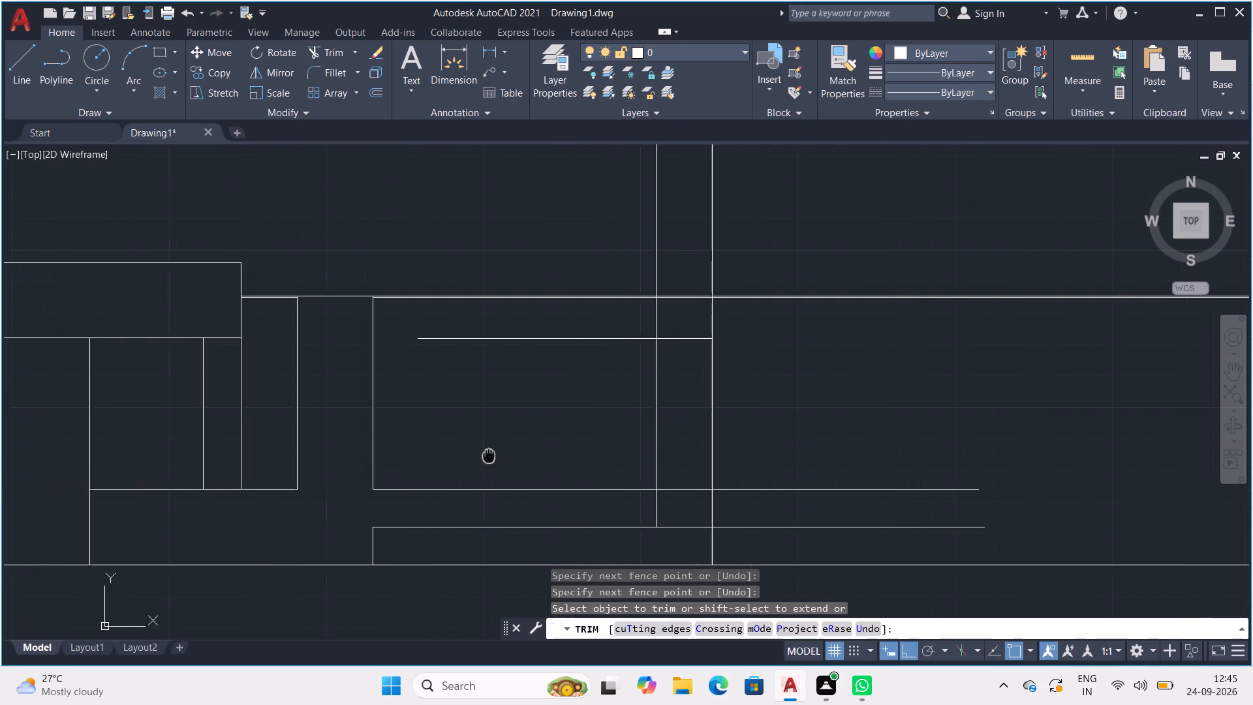
middle_click_drag(491, 456, 545, 420)
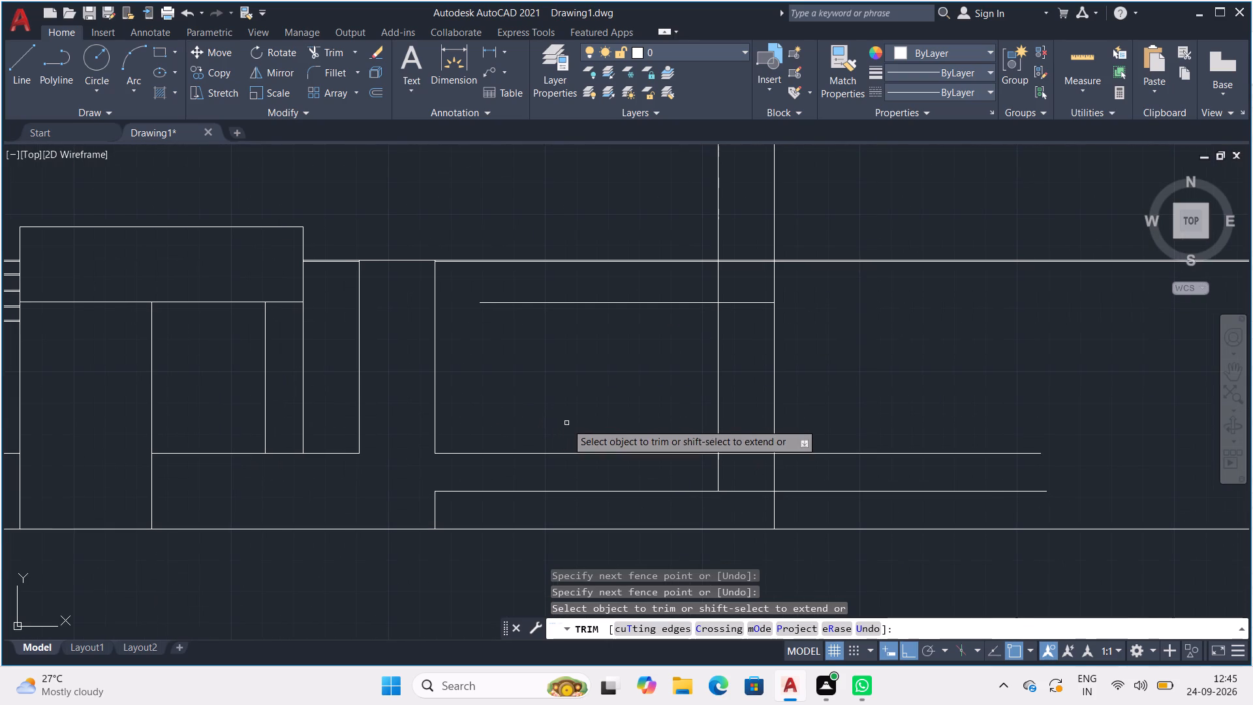
Trim the raised base line and the 1' horizontal line where they run beyond the second new vertical.
left_click_drag(792, 408, 794, 492)
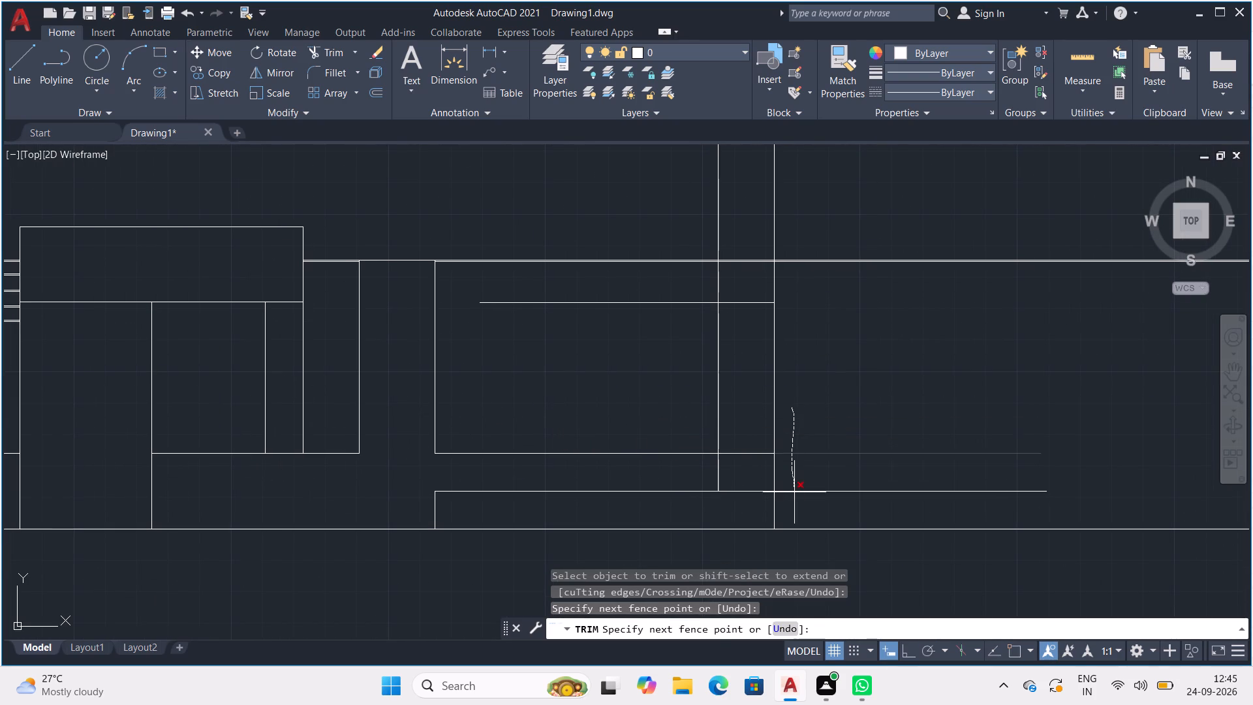
left_click_drag(794, 492, 794, 504)
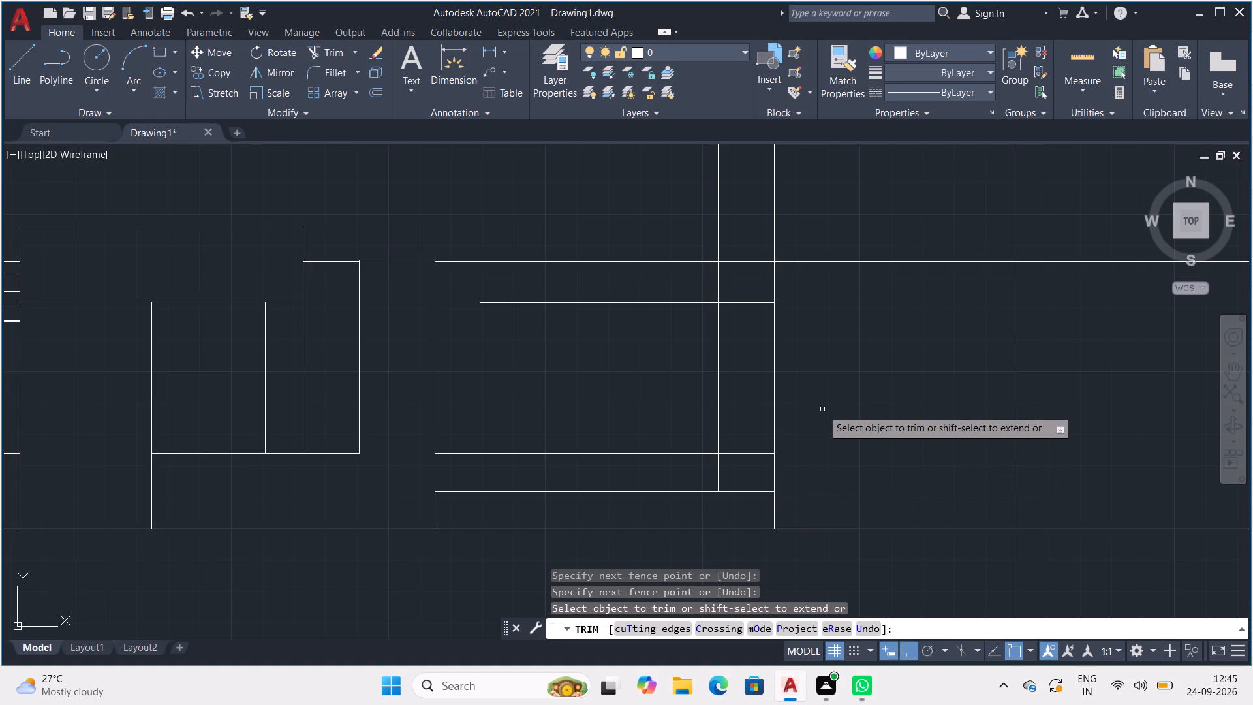
middle_click_drag(822, 409, 801, 454)
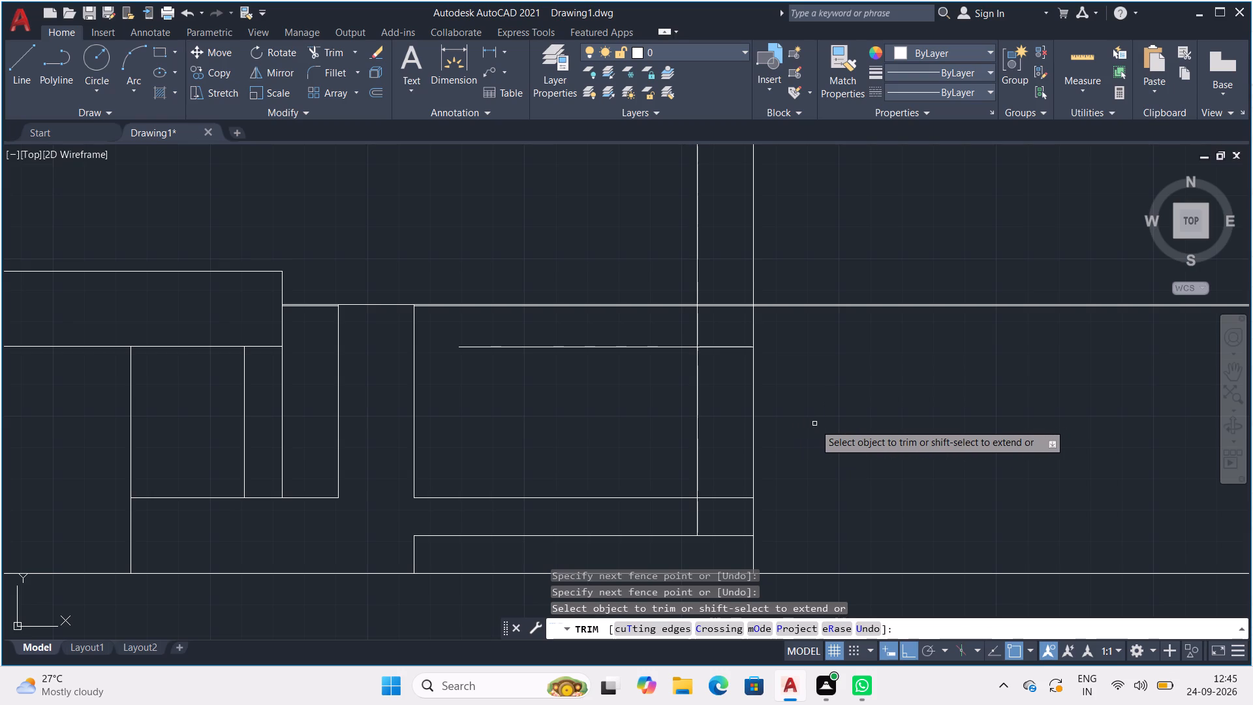
key("Escape")
key("Escape")
key("Escape")
key("Escape")
key("Escape")
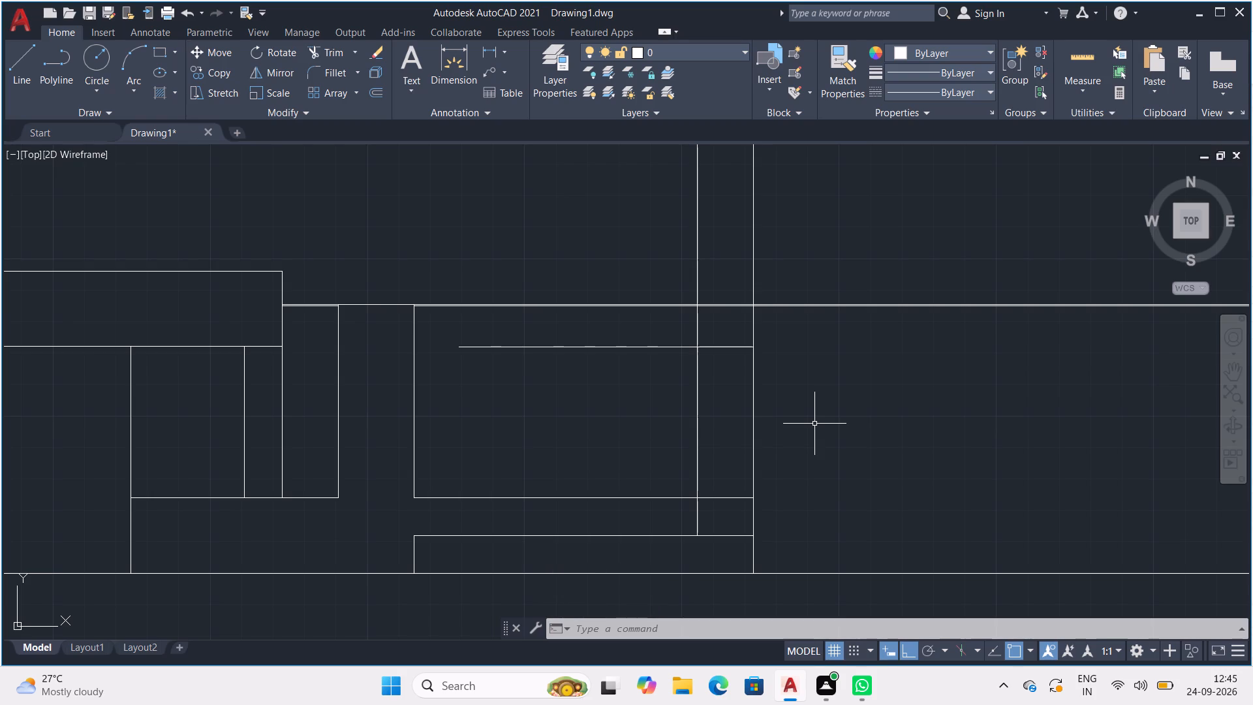
scroll(654, 402, "down", 1)
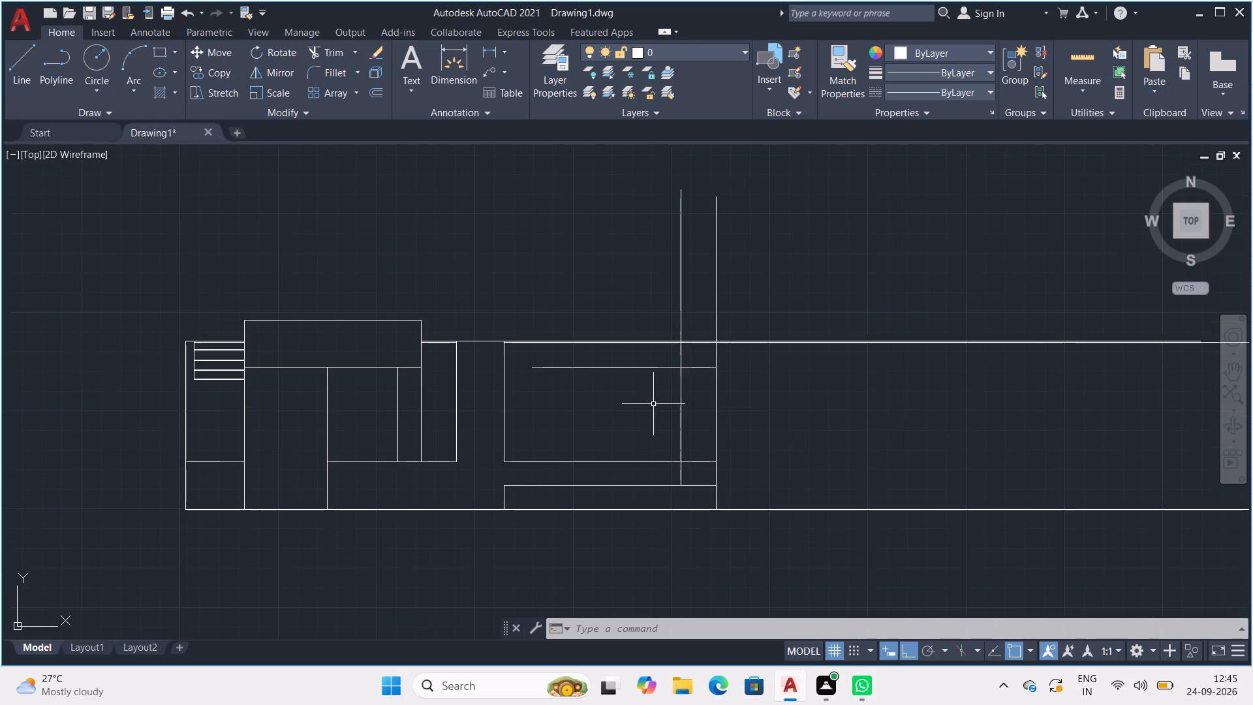
Examine the whole profile and the bay between the far upright and the two new verticals.
scroll(653, 404, "down", 1)
middle_click_drag(634, 404, 816, 418)
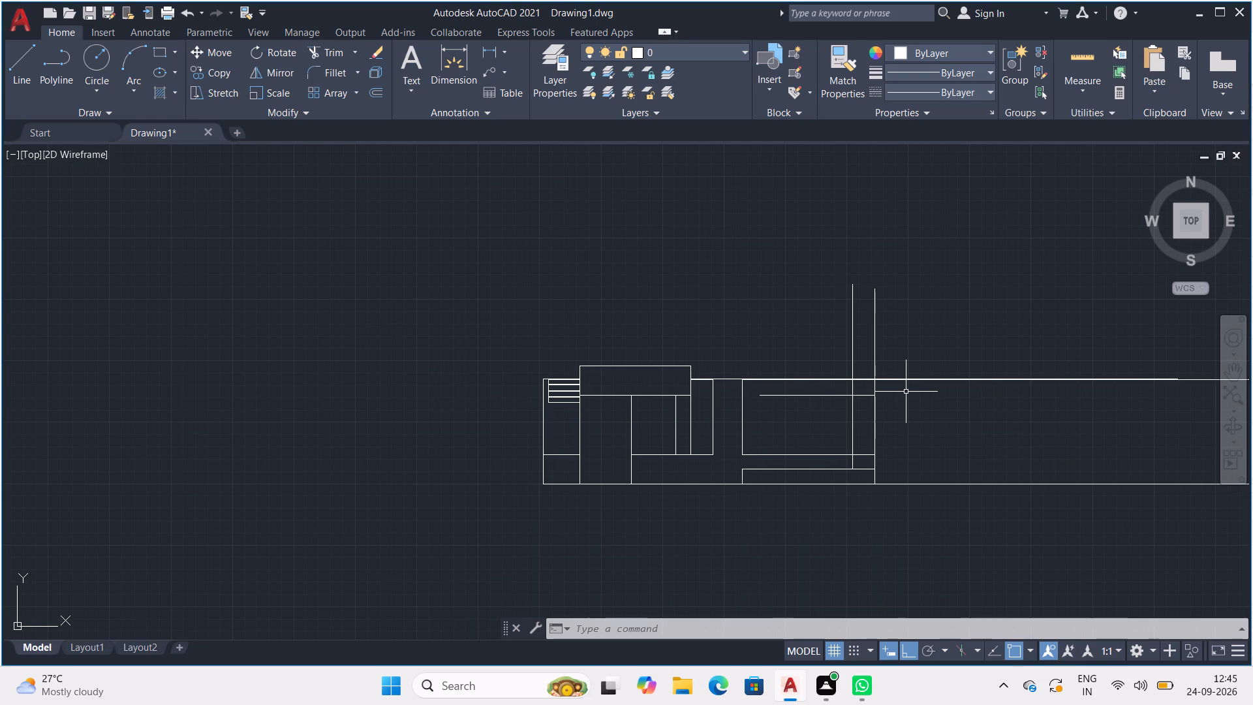
middle_click_drag(906, 392, 472, 368)
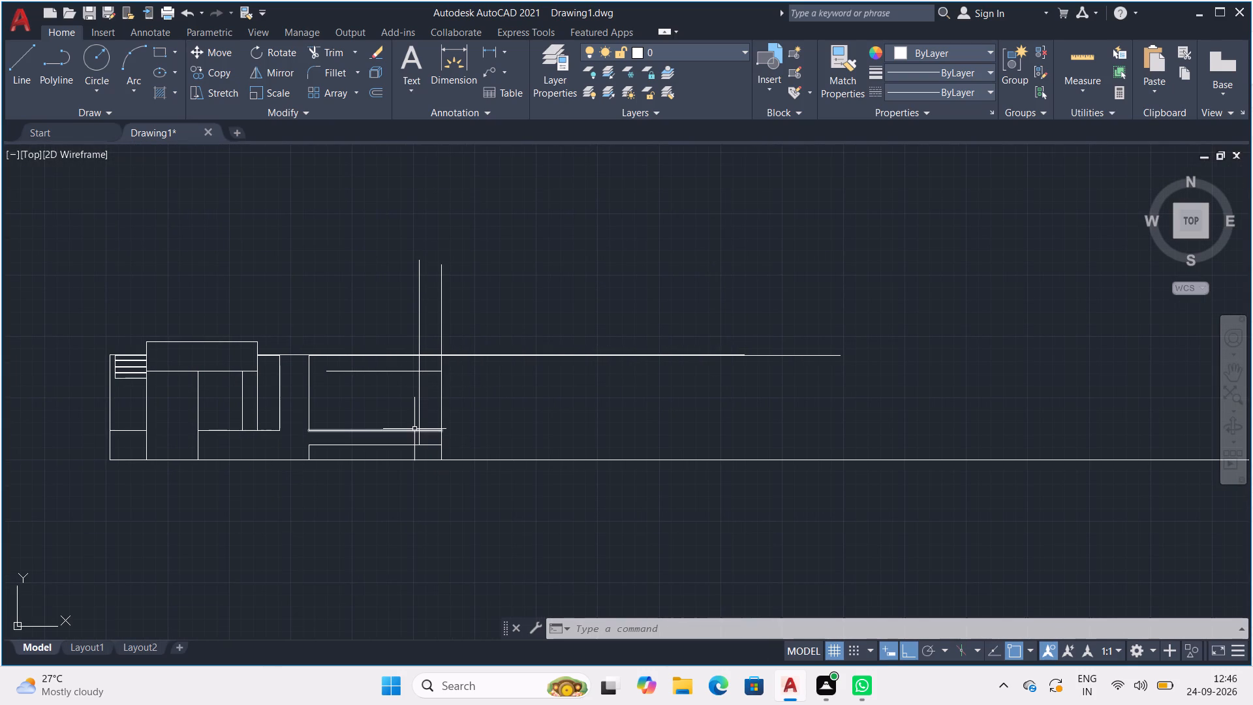
scroll(558, 415, "up", 3)
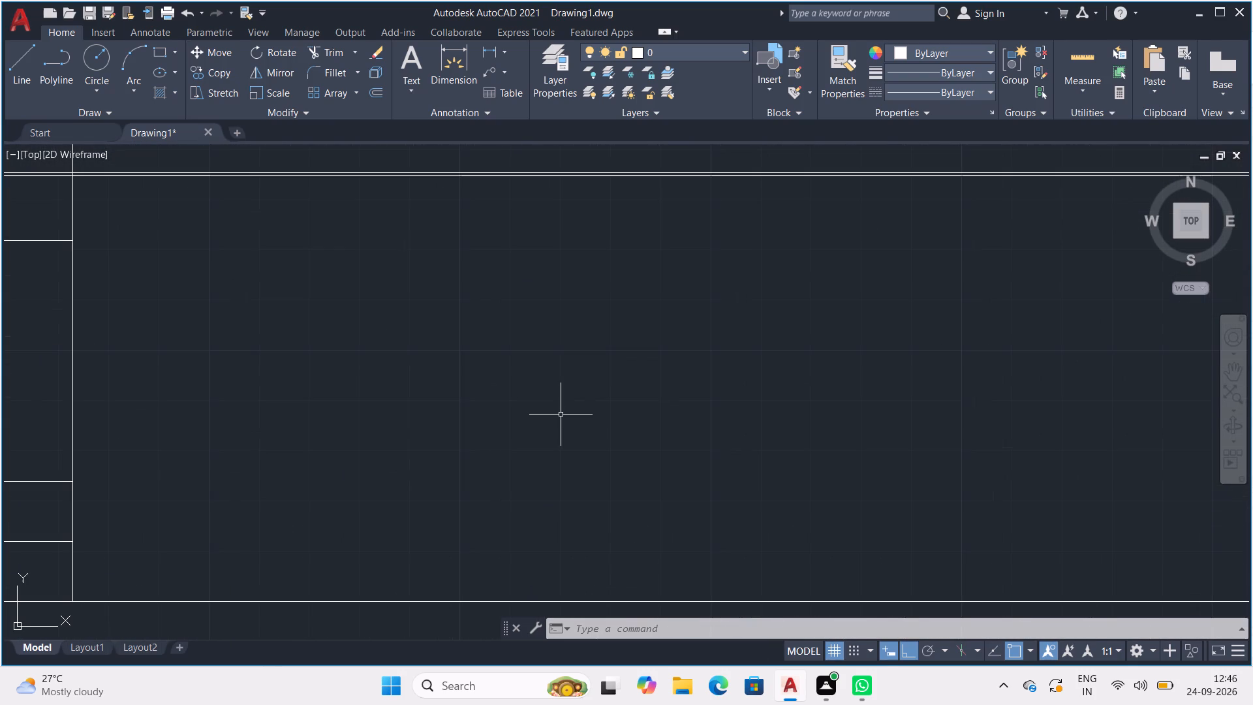
middle_click_drag(561, 415, 773, 499)
middle_click_drag(571, 430, 769, 410)
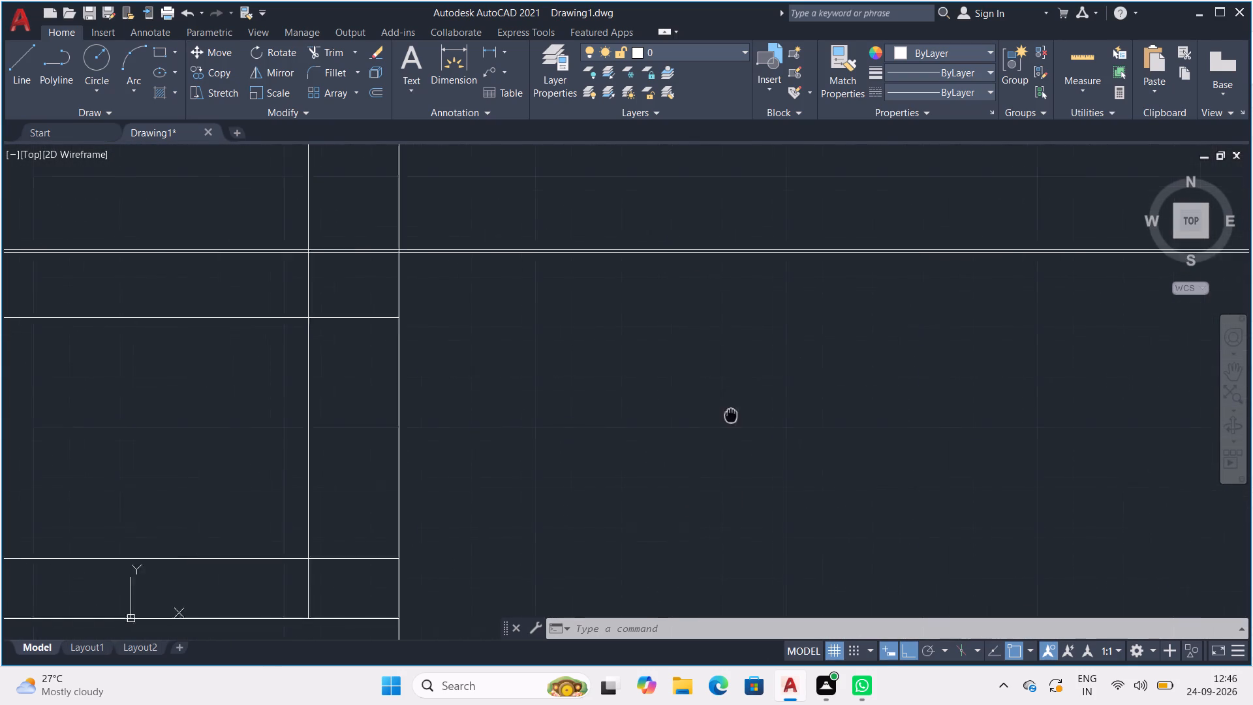
middle_click_drag(769, 410, 1156, 329)
scroll(718, 356, "down", 1)
middle_click_drag(648, 354, 572, 380)
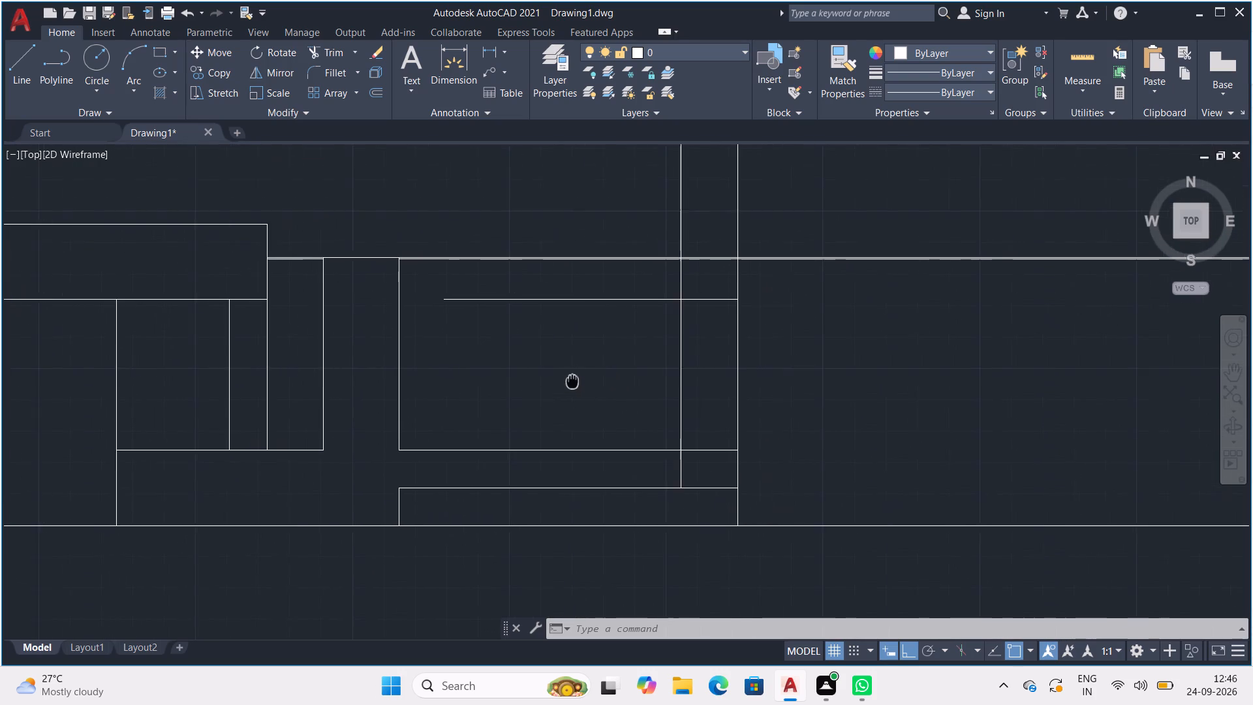
middle_click_drag(572, 380, 585, 384)
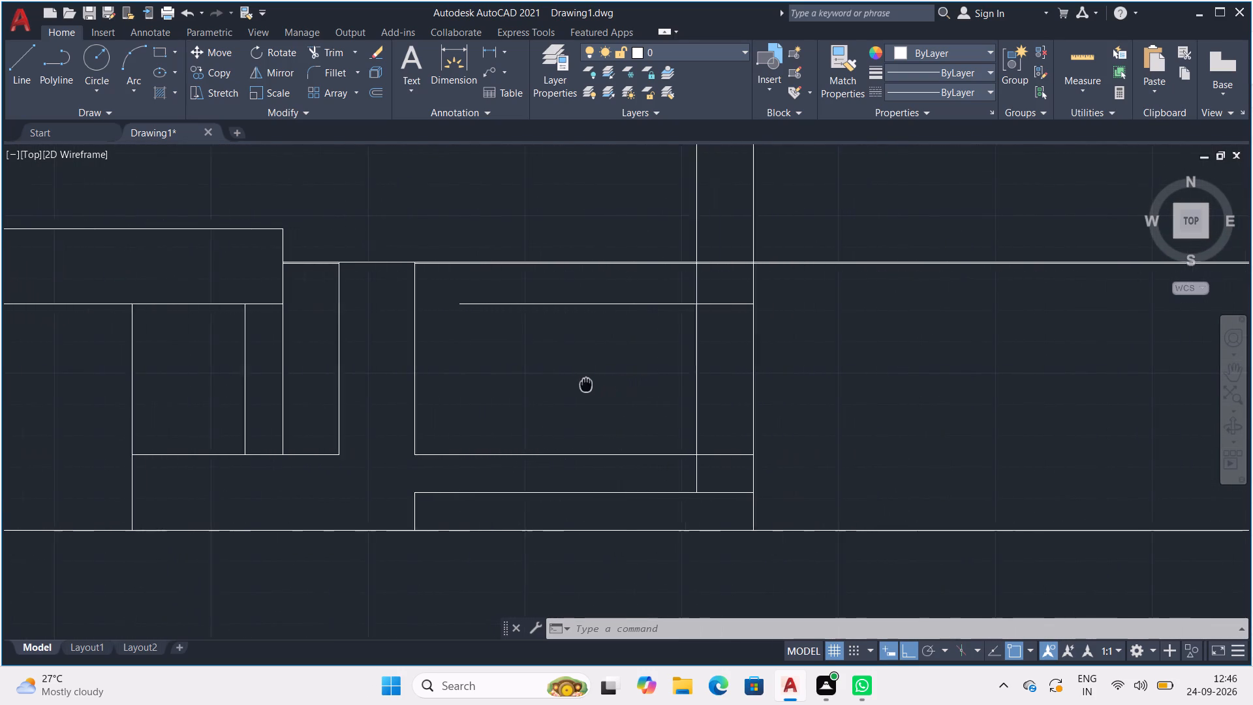
middle_click_drag(585, 384, 495, 384)
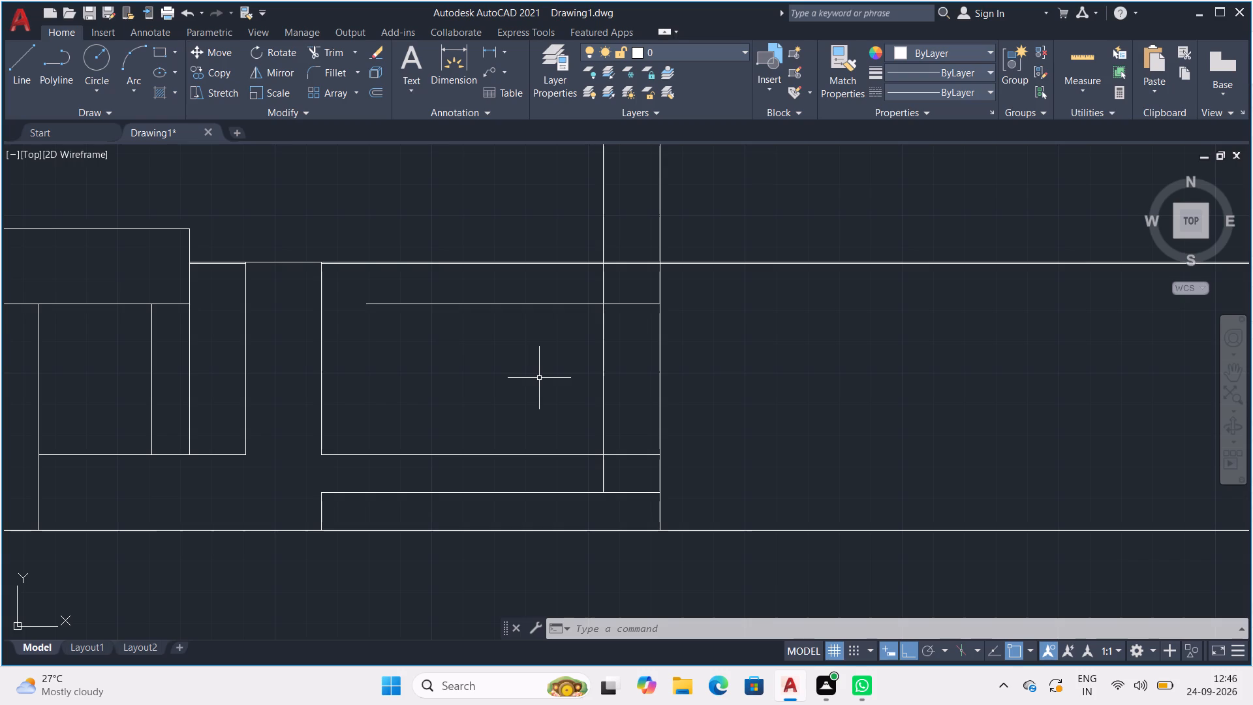
Draw a line from the first new vertical 1'3" back along the upper horizontal, down to the 1' horizontal line, and up 5'1/2".
key("l")
key("Return")
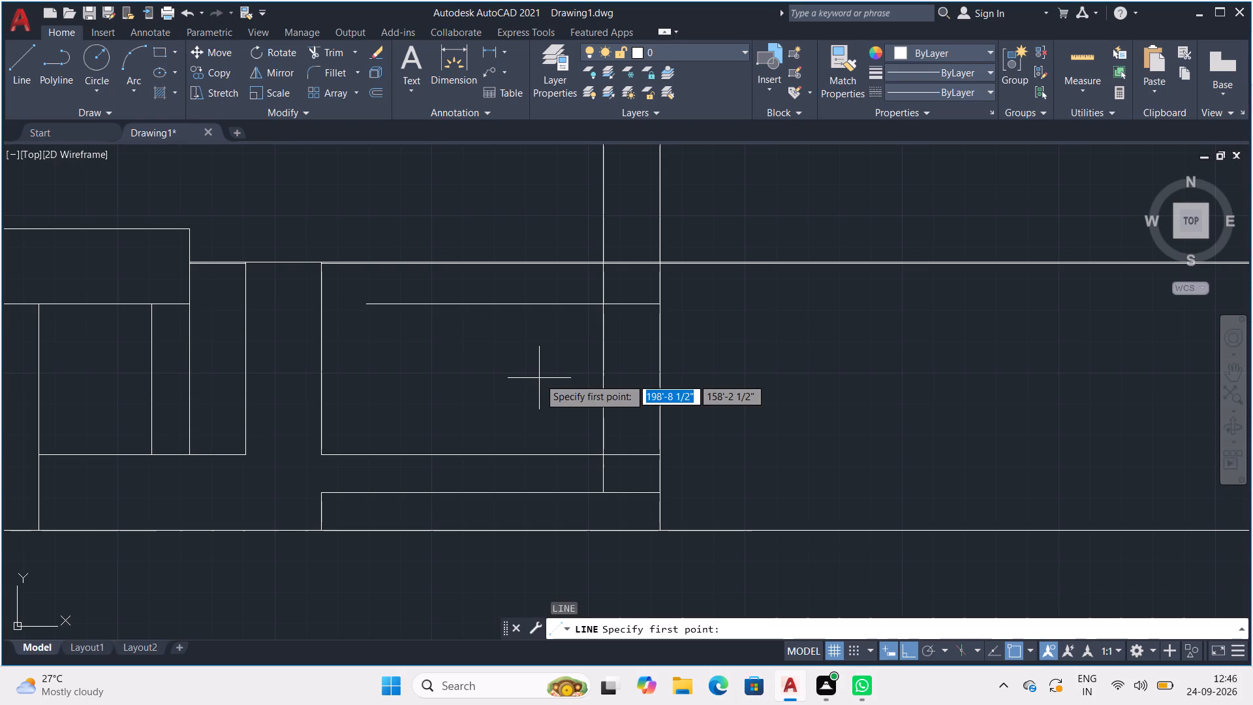
left_click(604, 300)
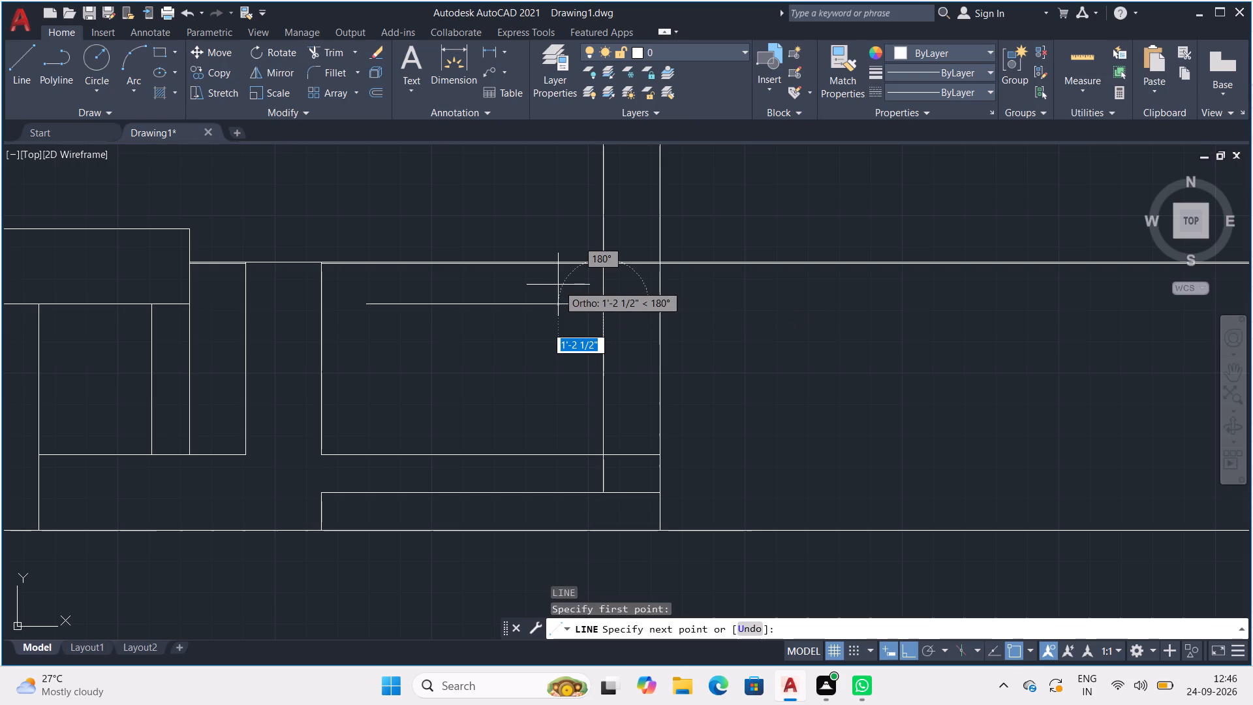
key("1")
type("'3\"")
key("Return")
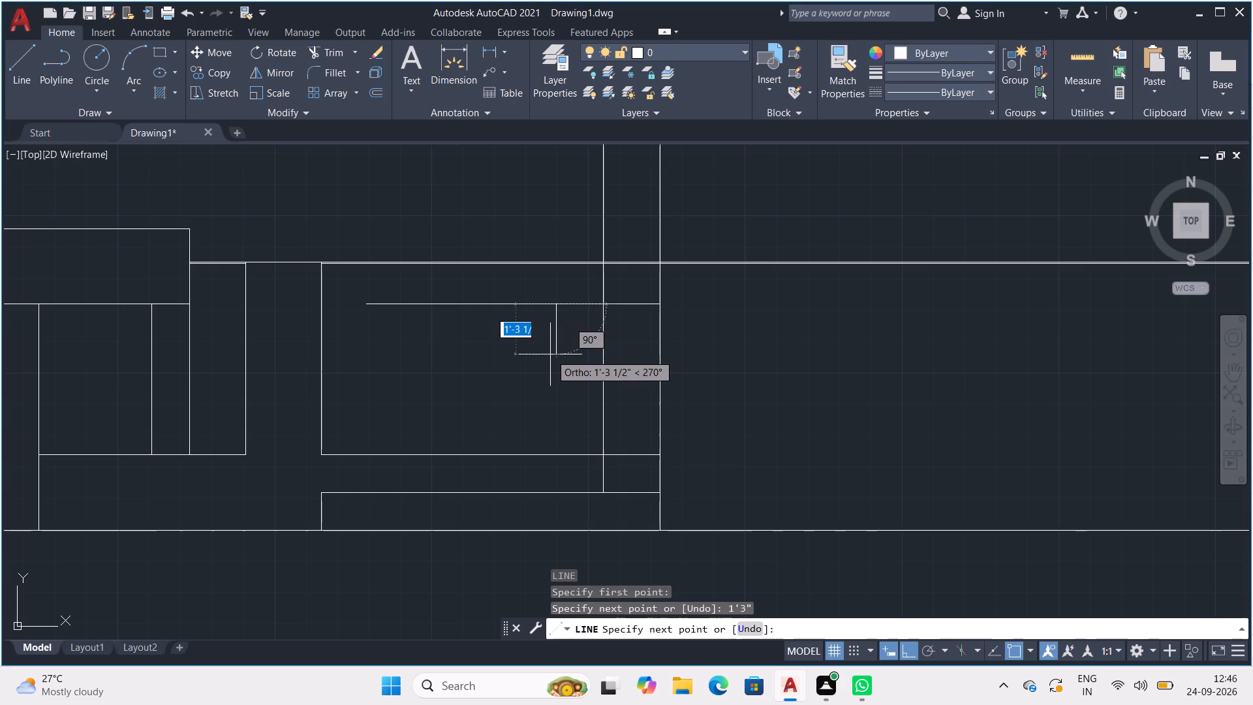
left_click(553, 453)
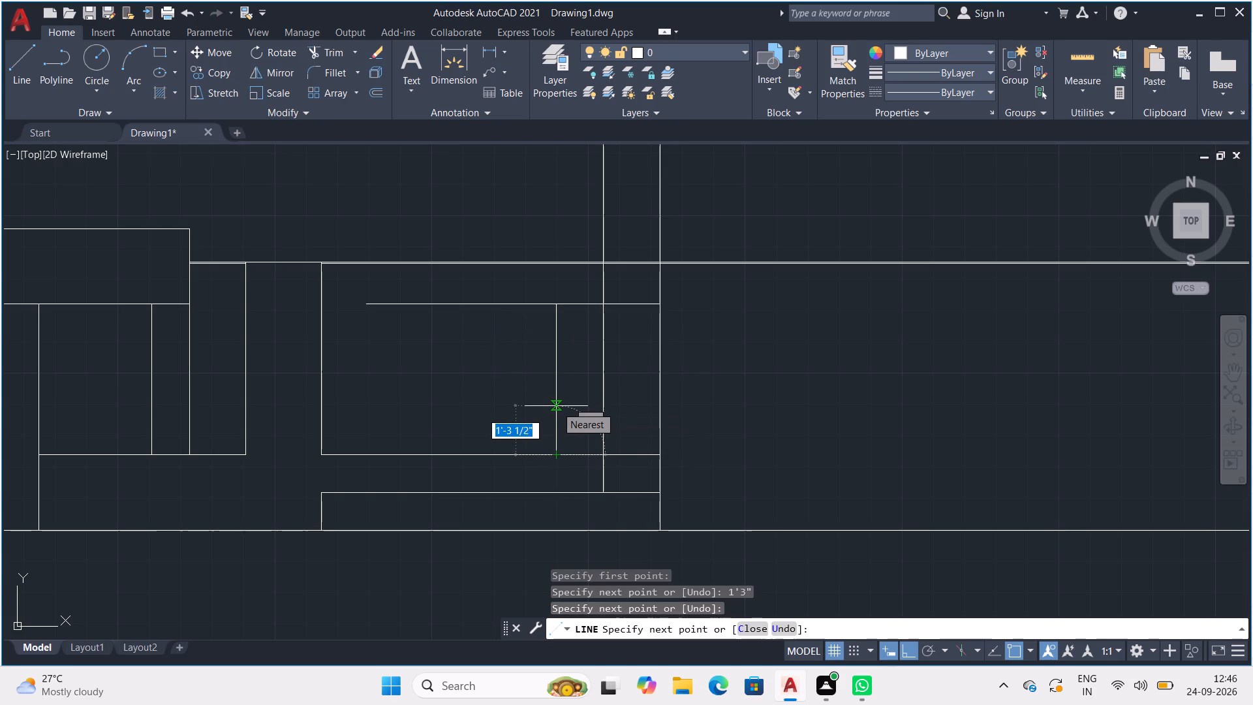
key("5")
key("apostrophe")
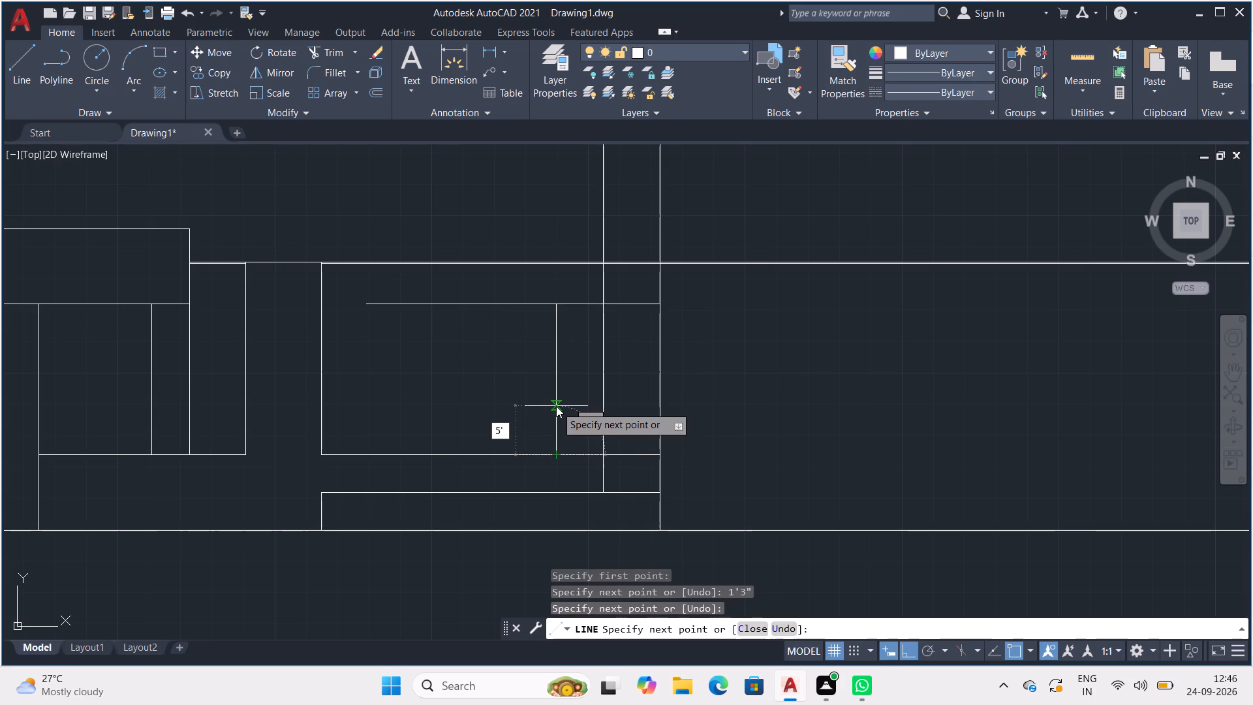
key("1")
type("/2\"")
key("Return")
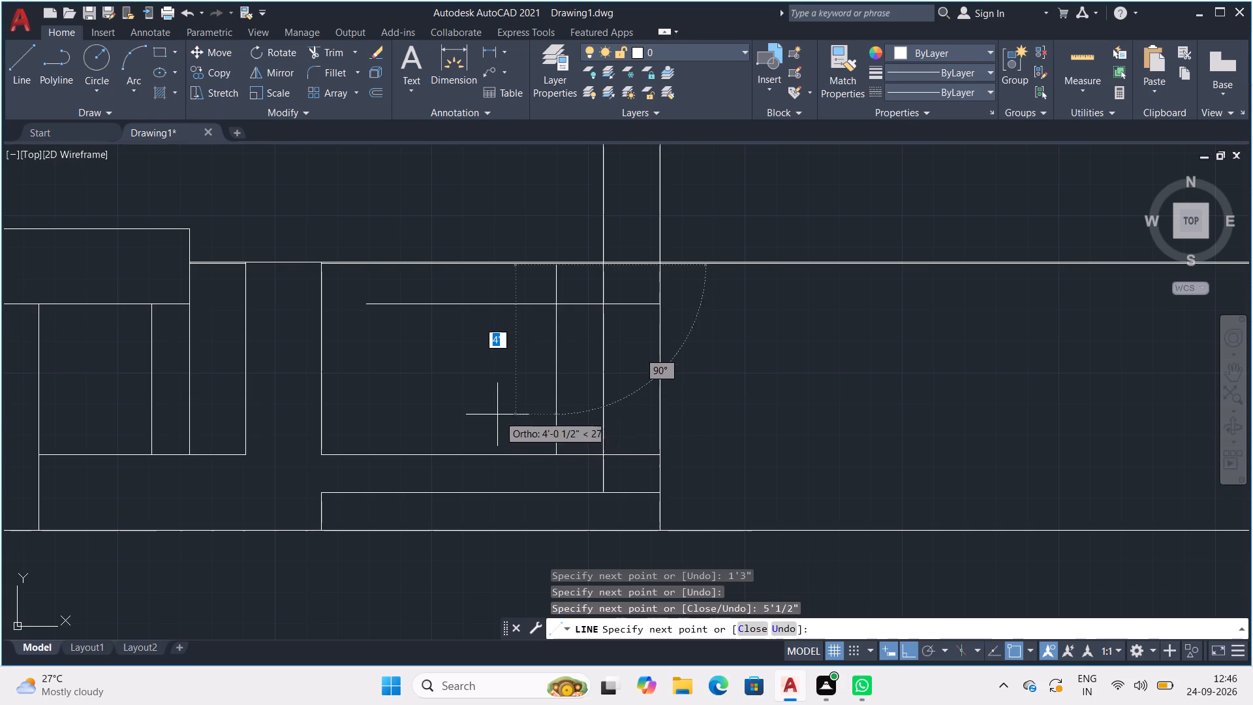
key("Escape")
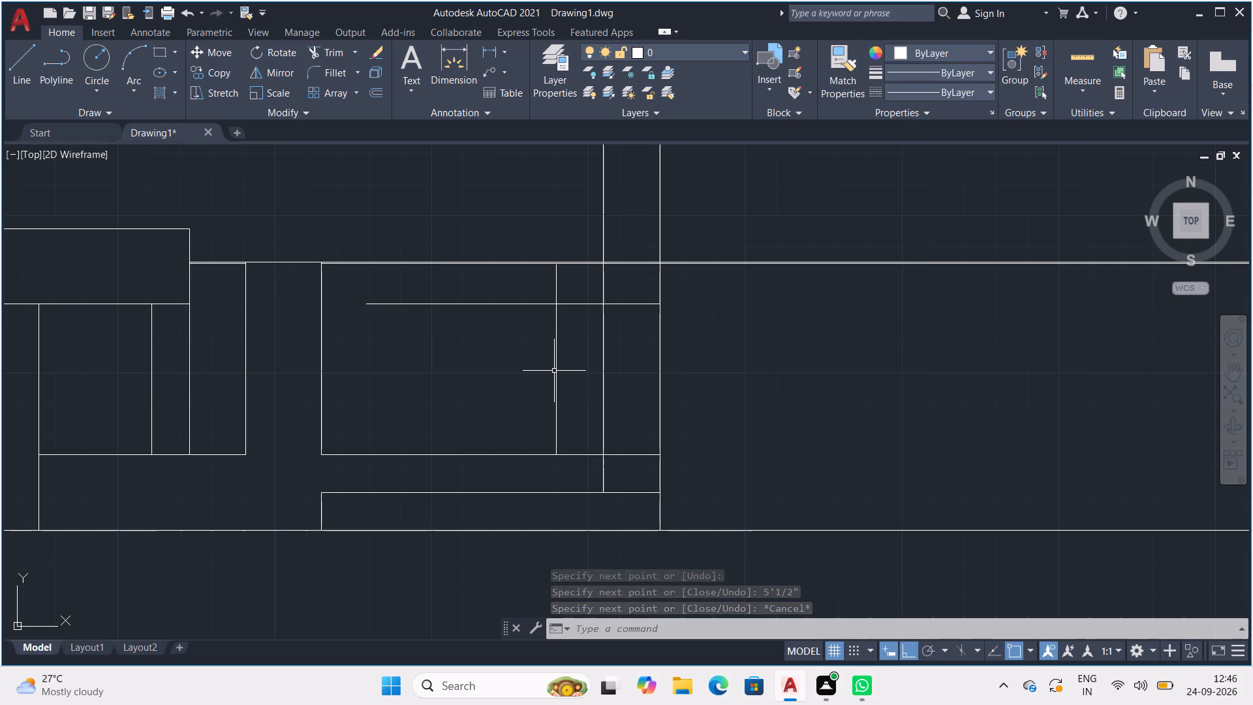
From the foot of the 1'3" offset vertical, draw a line 5-1/2" up and about 5' horizontally back toward the far upright.
key("l")
key("Return")
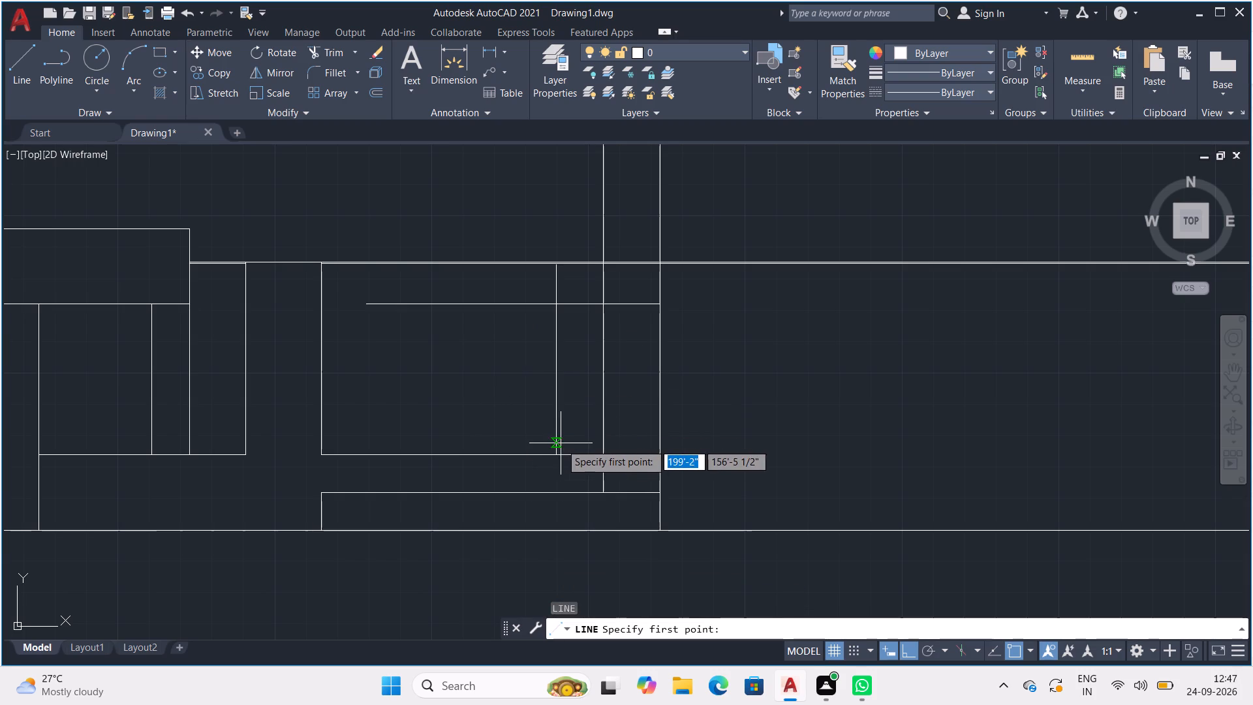
left_click(561, 452)
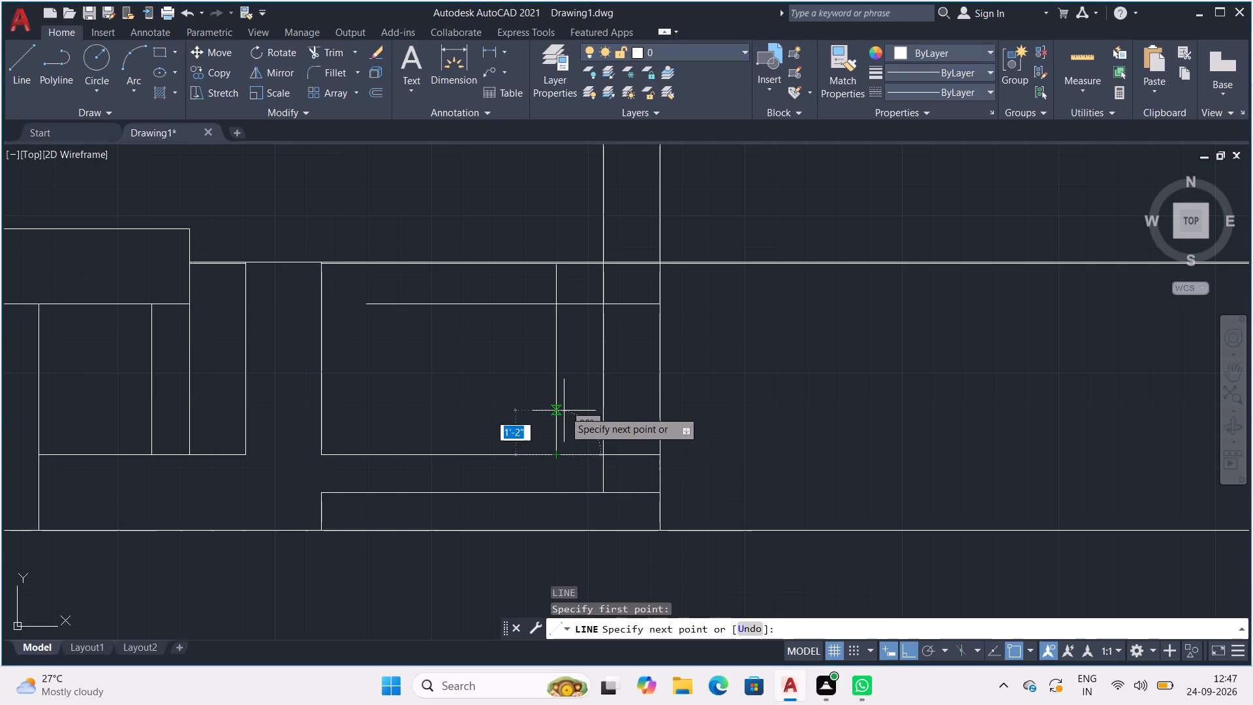
key("5")
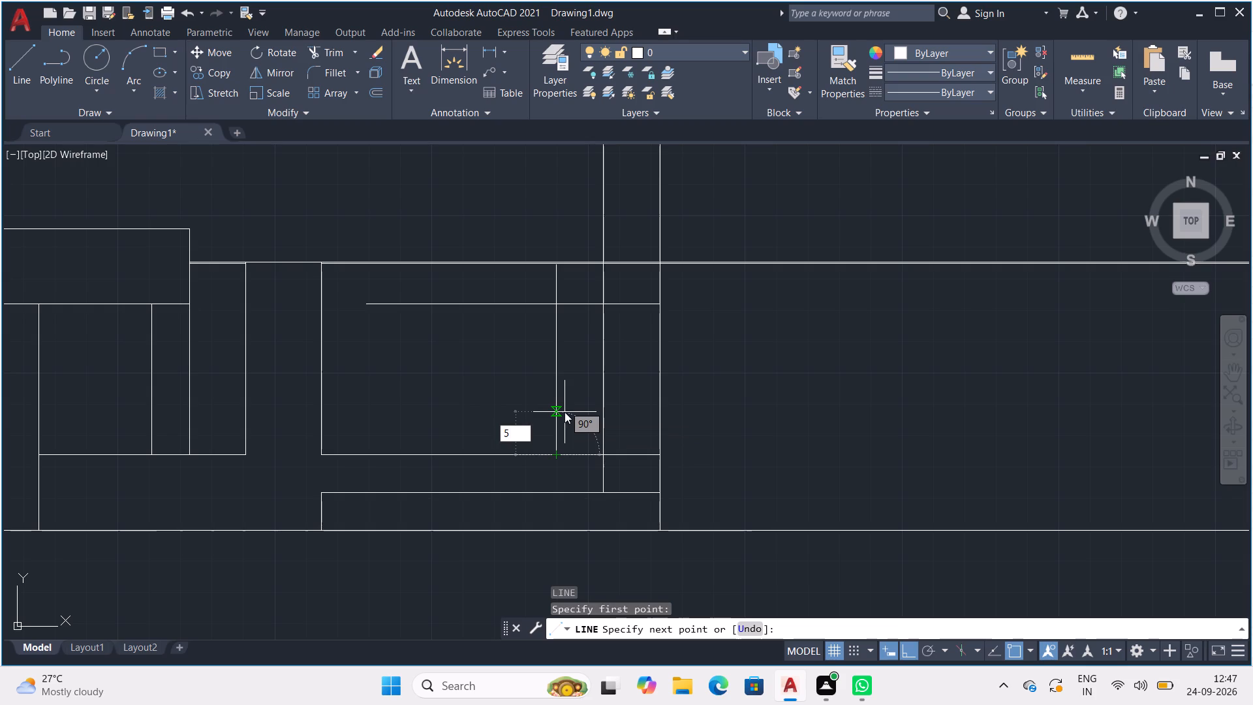
type("-1/2")
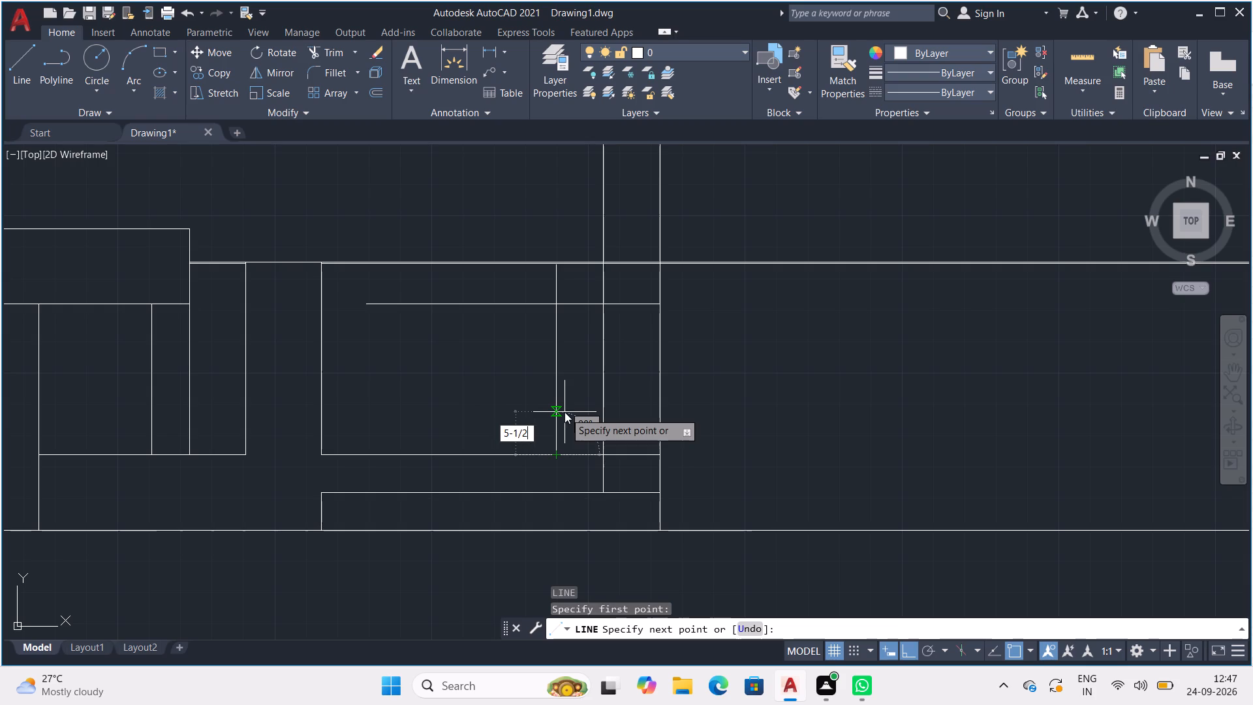
key("shift+quotedbl")
key("Return")
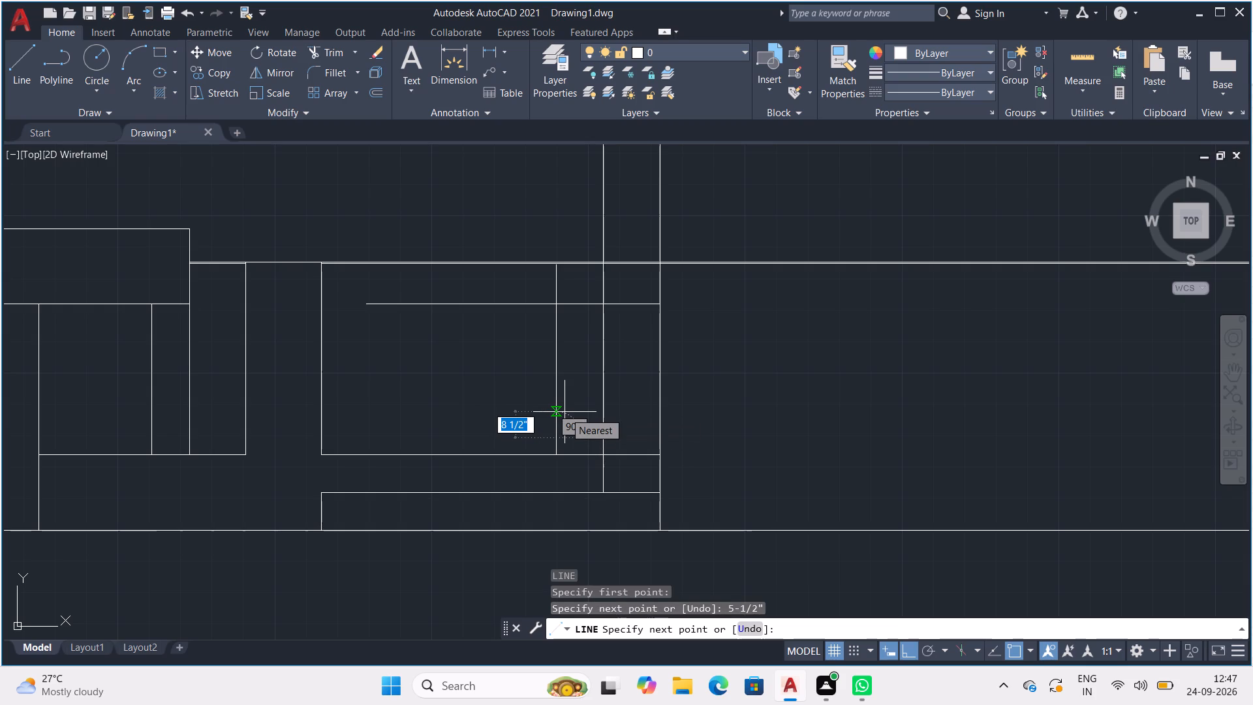
left_click(367, 415)
key("space")
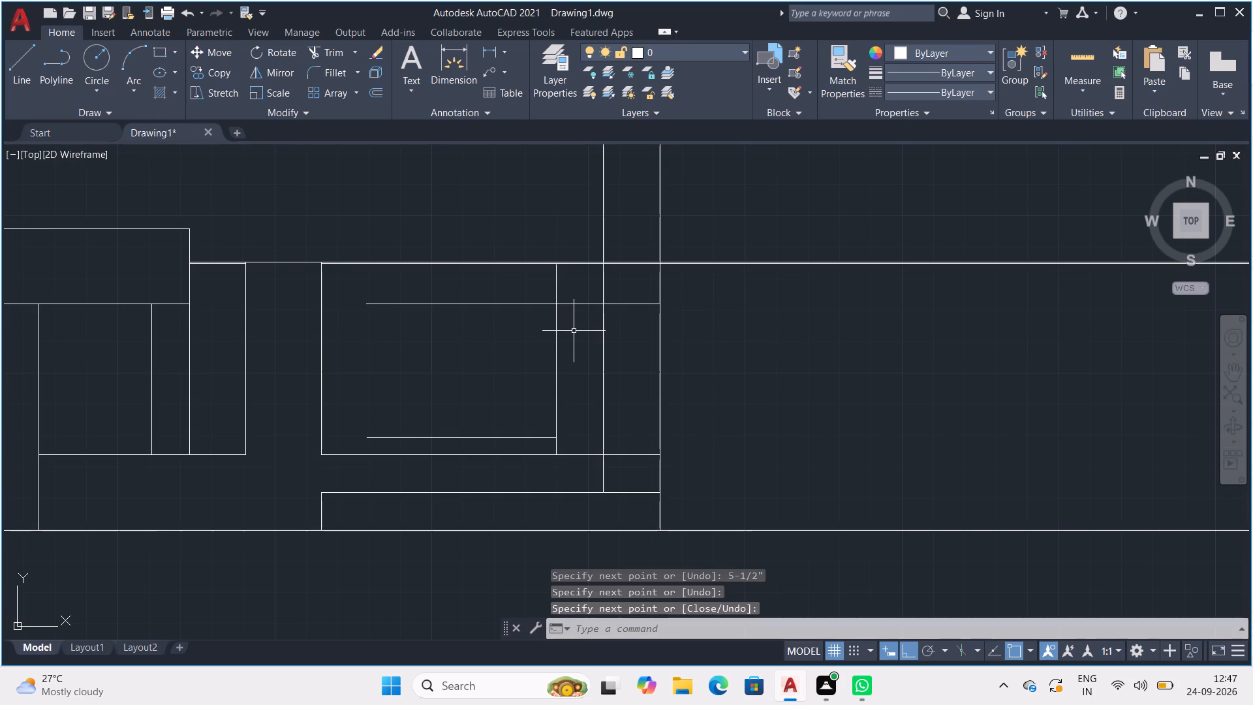
Draw a line 3'6" back along the upper horizontal from the offset vertical, and down to the 5-1/2" high horizontal.
key("l")
key("Return")
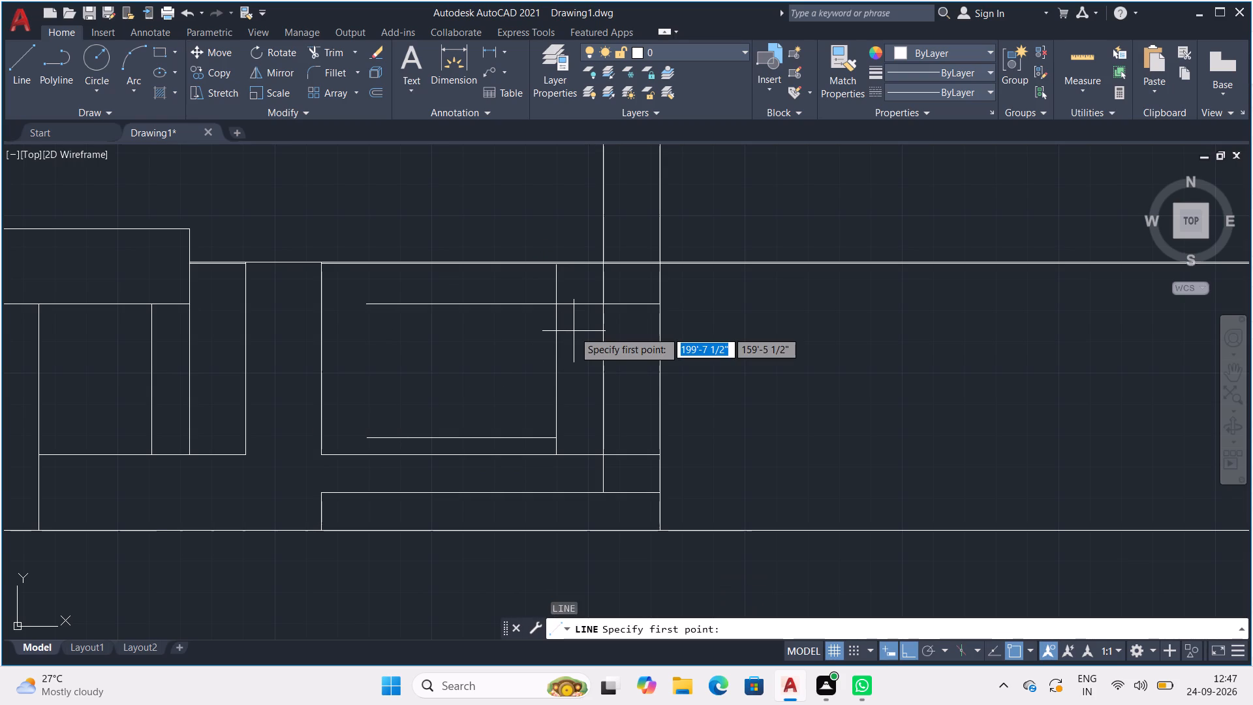
left_click(559, 302)
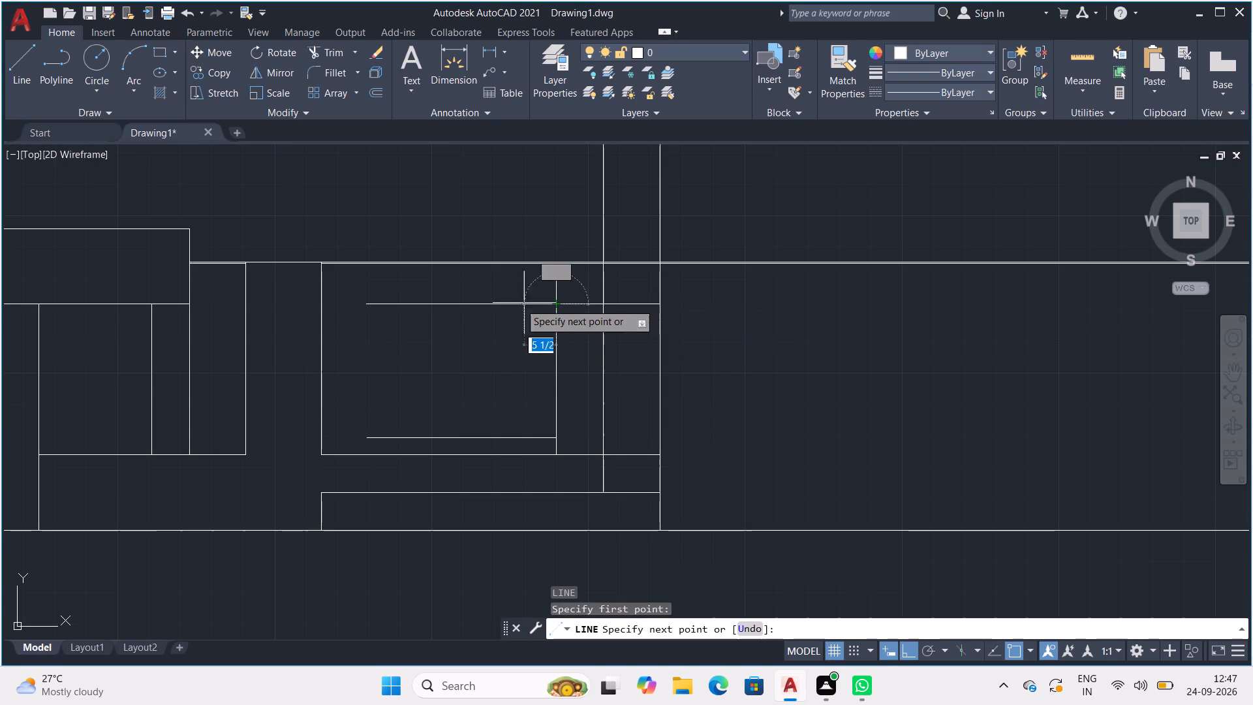
type("3;")
key("BackSpace")
type("'6\"")
key("Return")
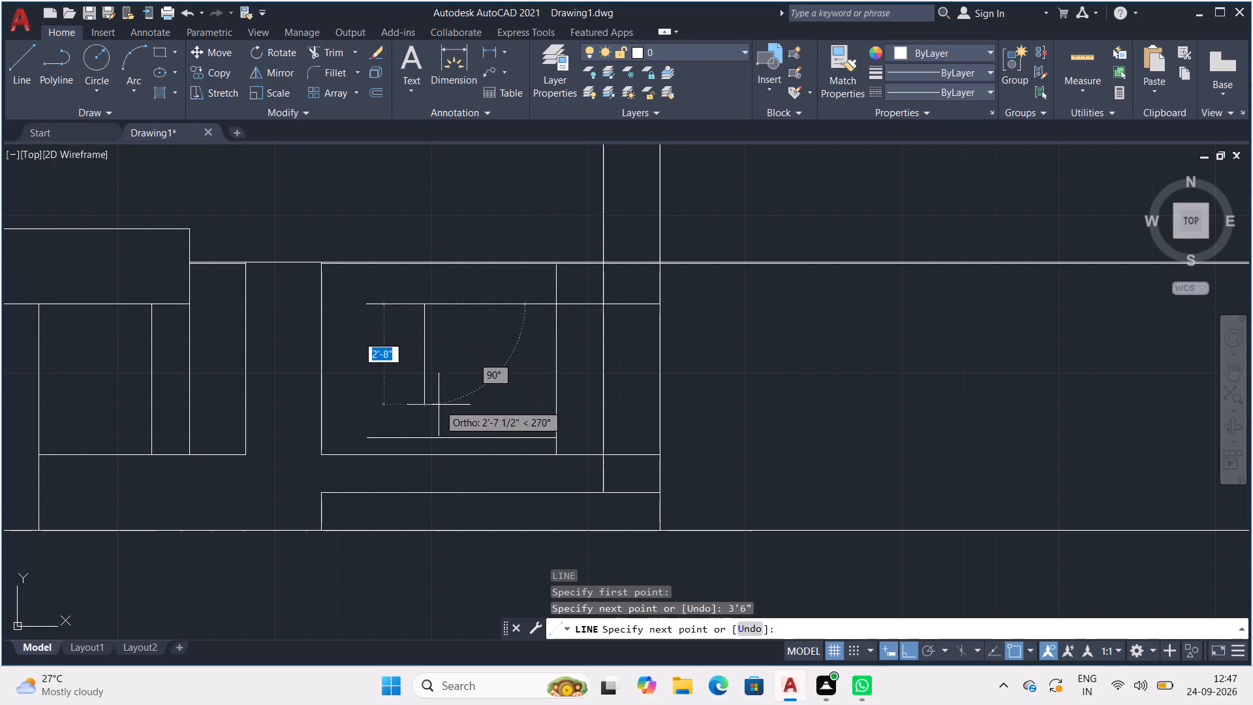
left_click(426, 442)
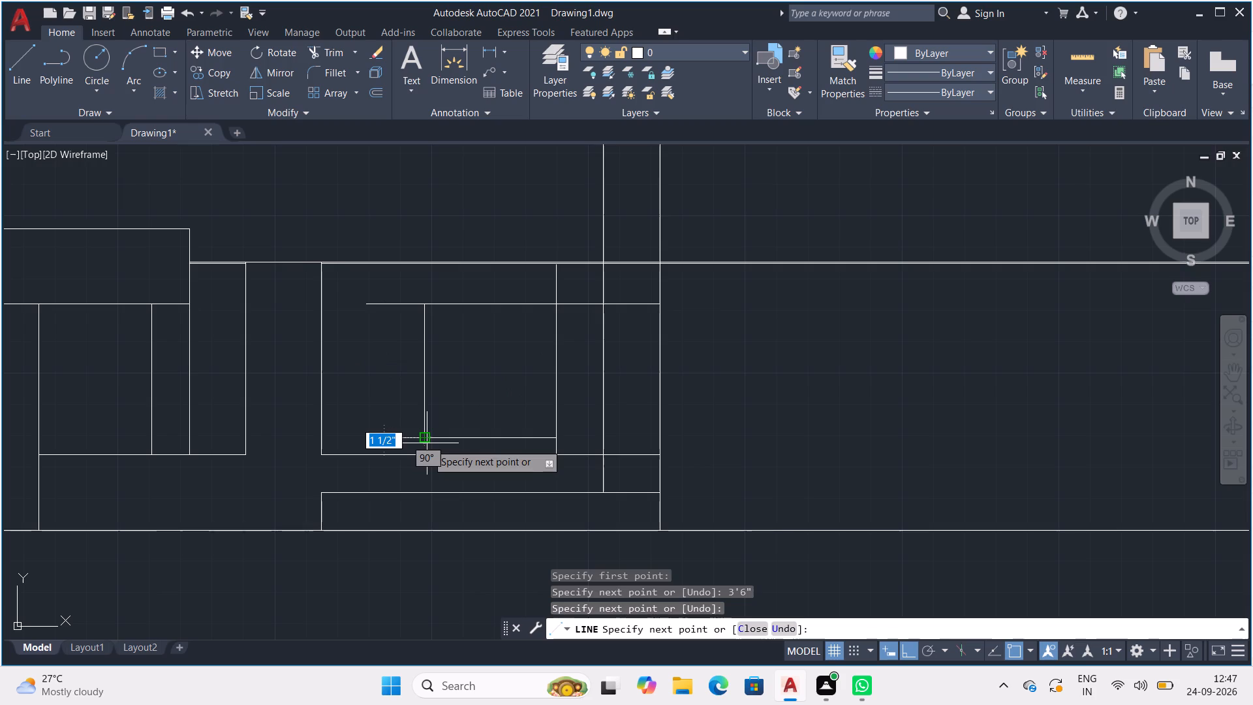
key("space")
Trim the 5-1/2" high horizontal beyond the 3'6" vertical, and the offset vertical's stub below that horizontal.
type("TR")
key("Return")
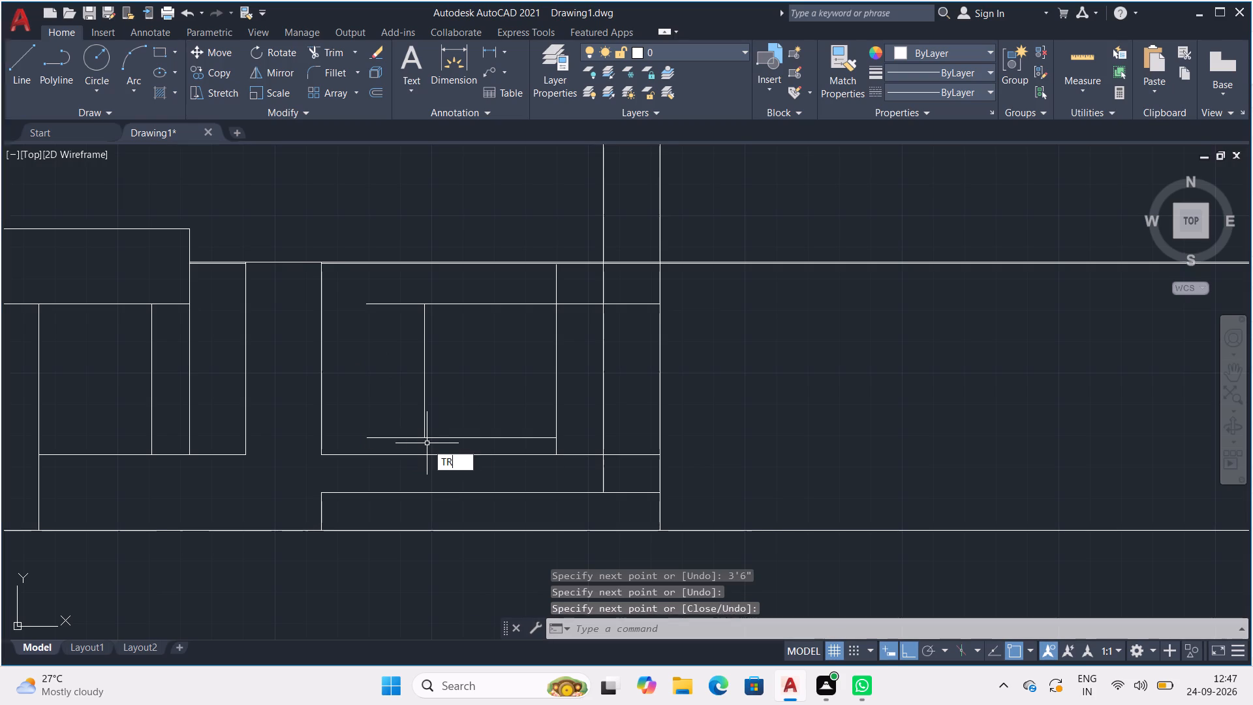
left_click_drag(409, 422, 405, 440)
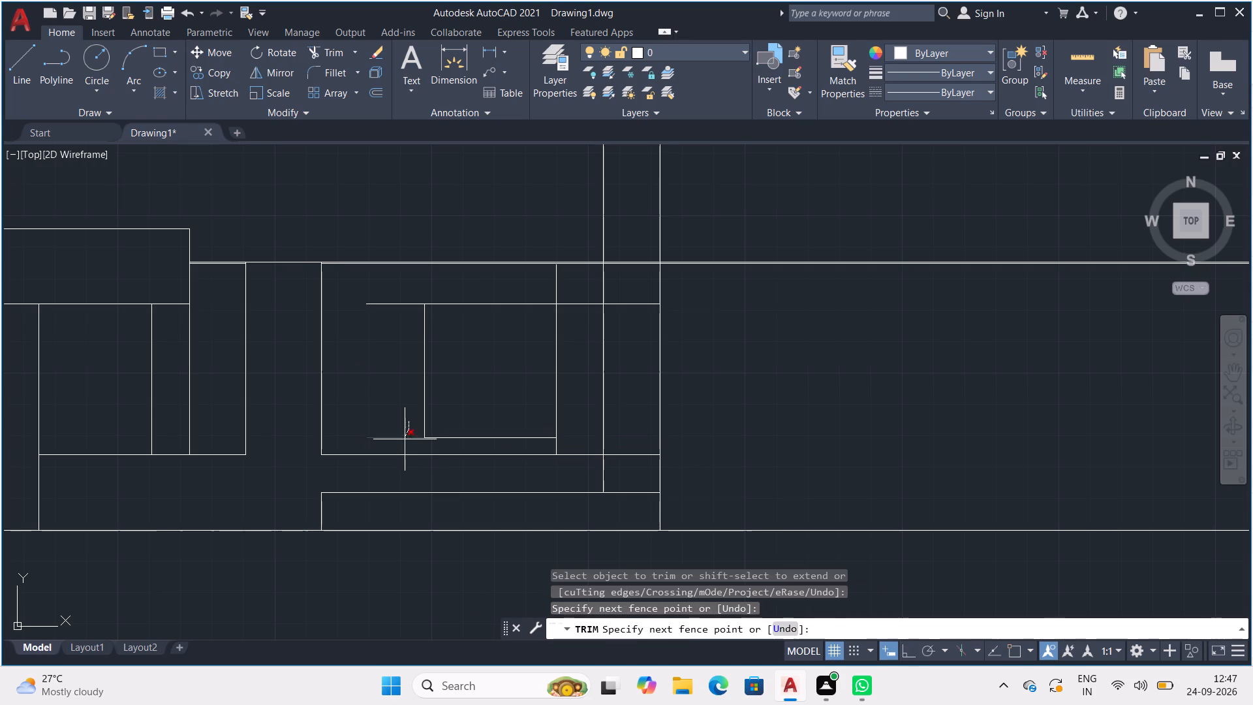
left_click_drag(405, 440, 403, 446)
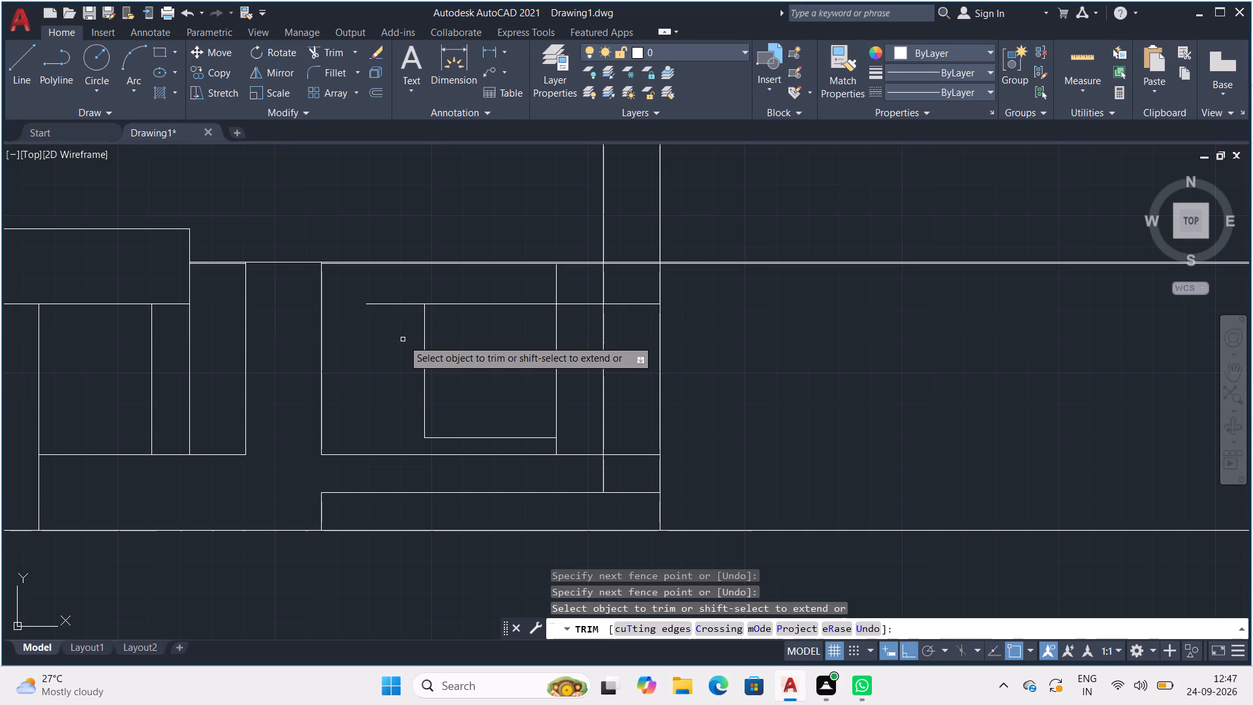
left_click_drag(549, 443, 555, 444)
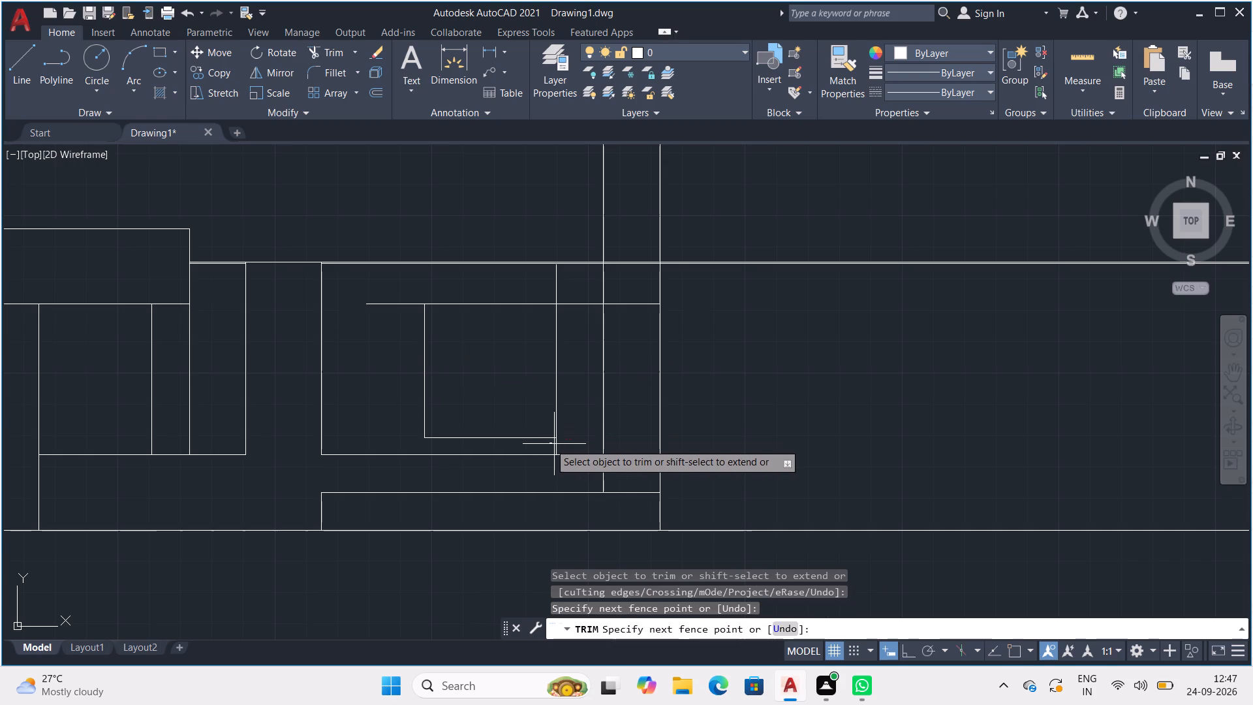
left_click_drag(555, 444, 566, 444)
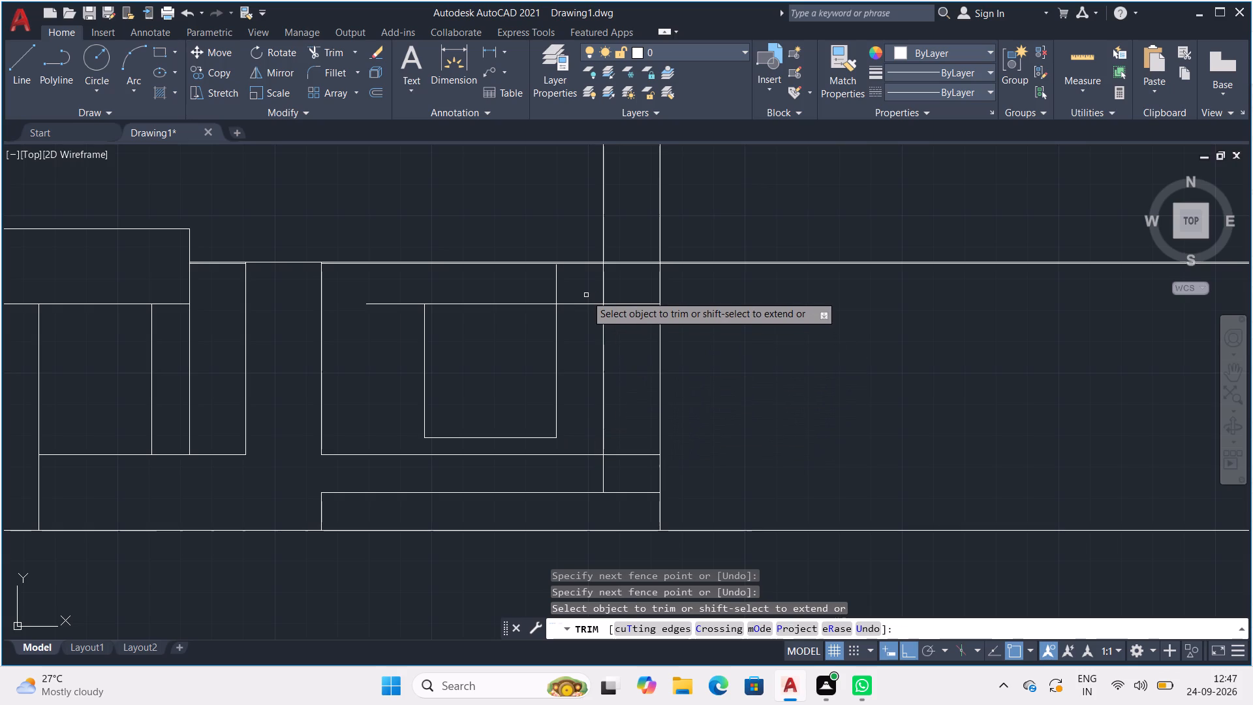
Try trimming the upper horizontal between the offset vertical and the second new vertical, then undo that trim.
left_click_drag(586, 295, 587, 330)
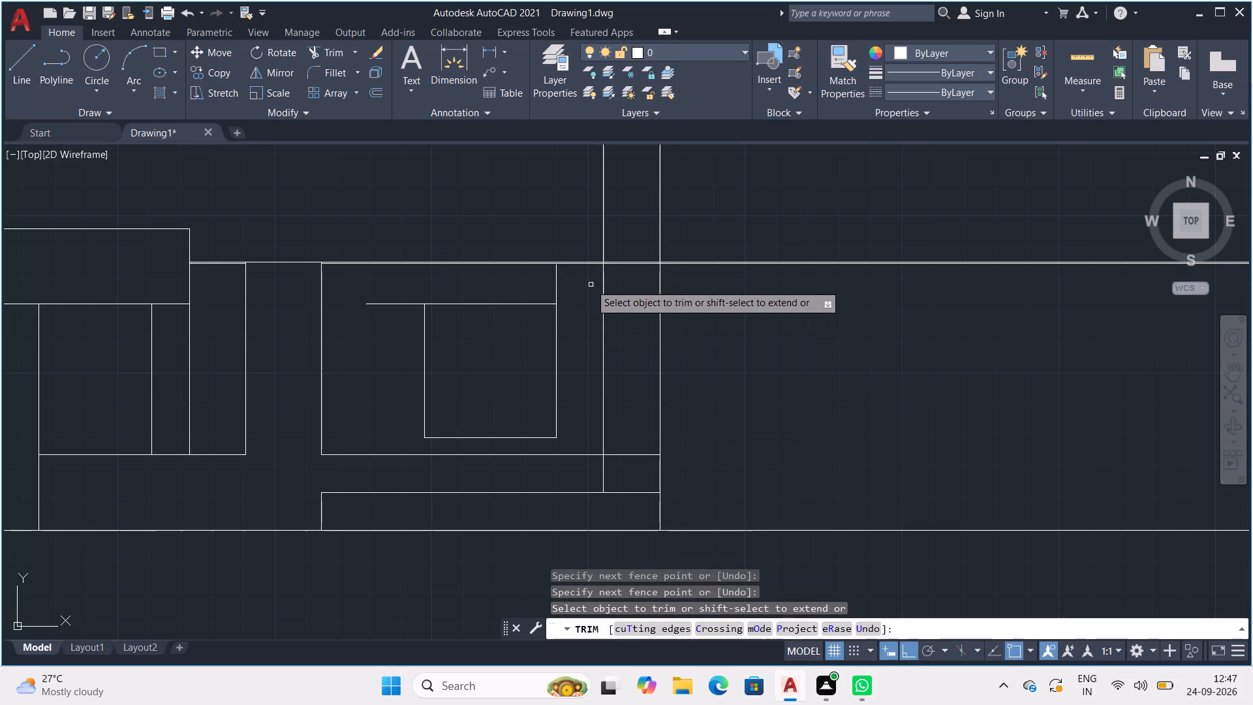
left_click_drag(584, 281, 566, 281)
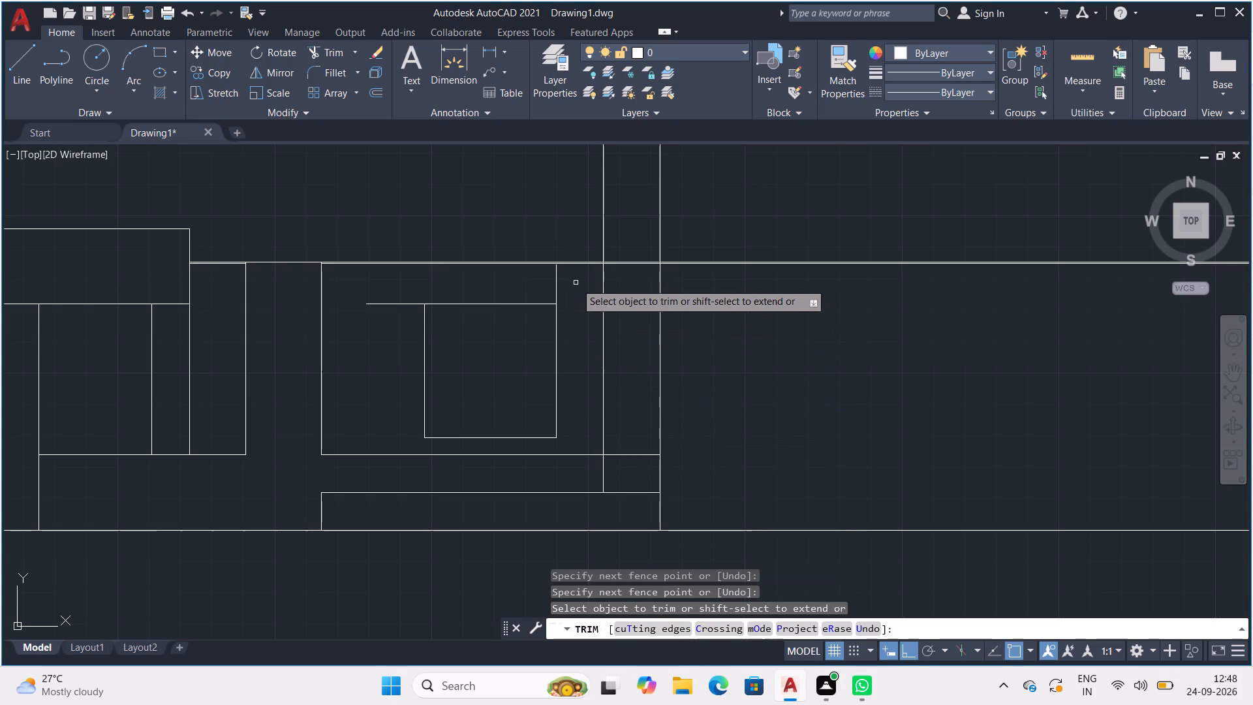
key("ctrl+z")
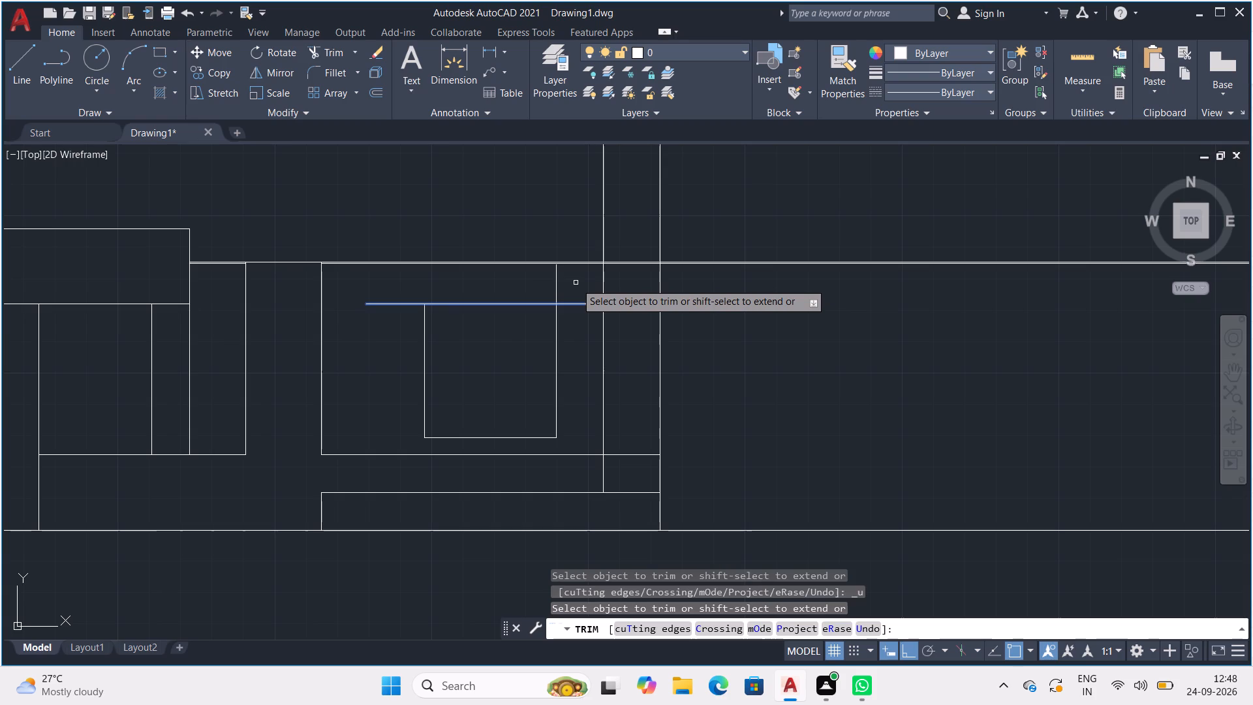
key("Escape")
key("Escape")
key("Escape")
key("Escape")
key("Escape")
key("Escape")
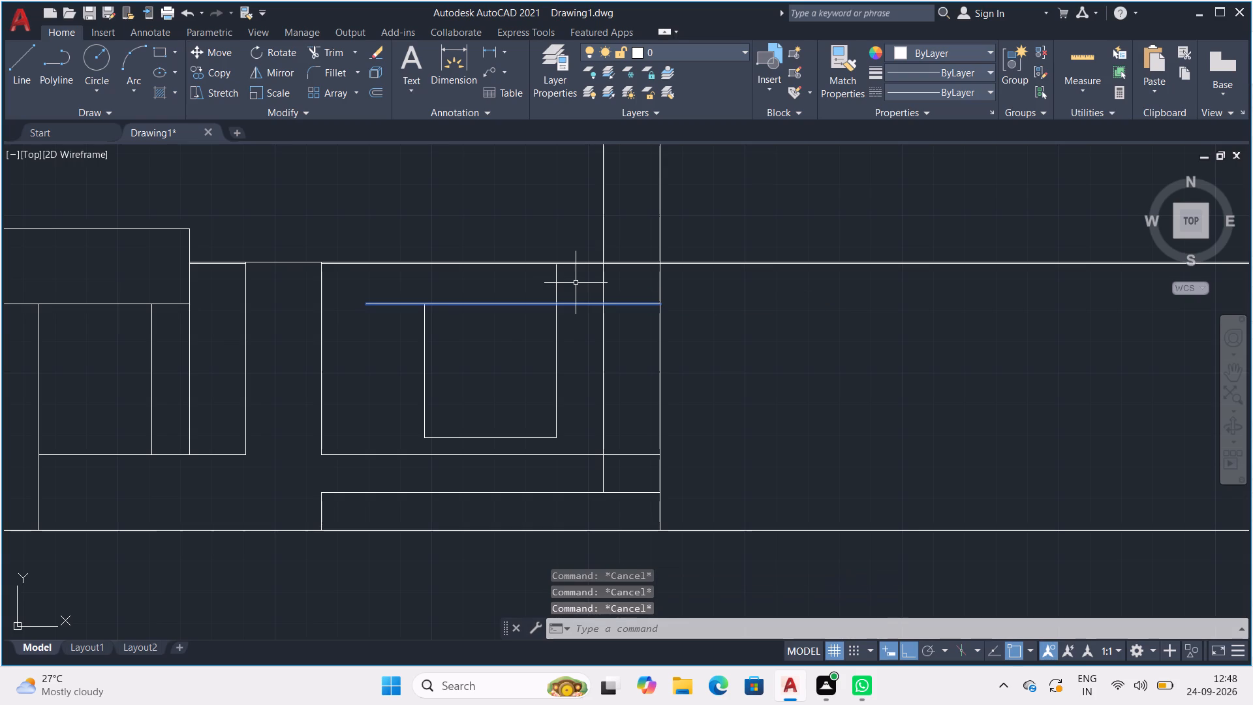
From the inner box's lower corner nearest the offset vertical, draw a line 9" up, 3'6" across to the opposite side, and 9" up it.
key("l")
key("Return")
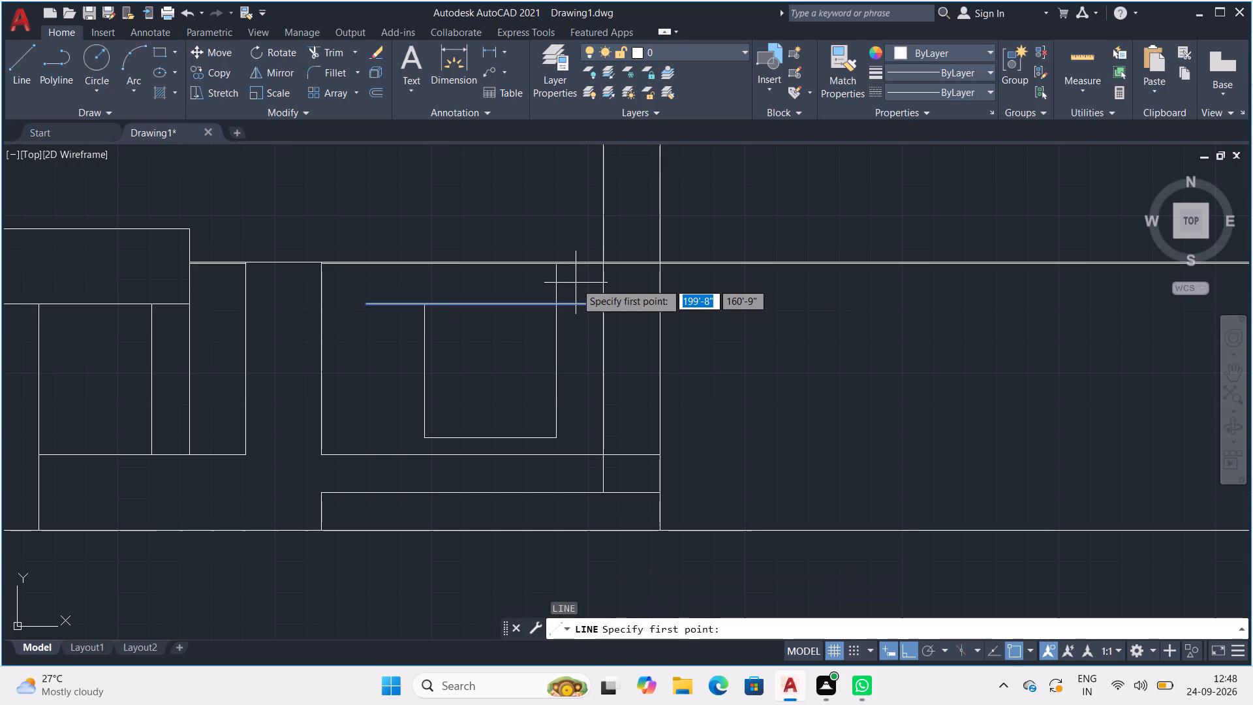
left_click(555, 436)
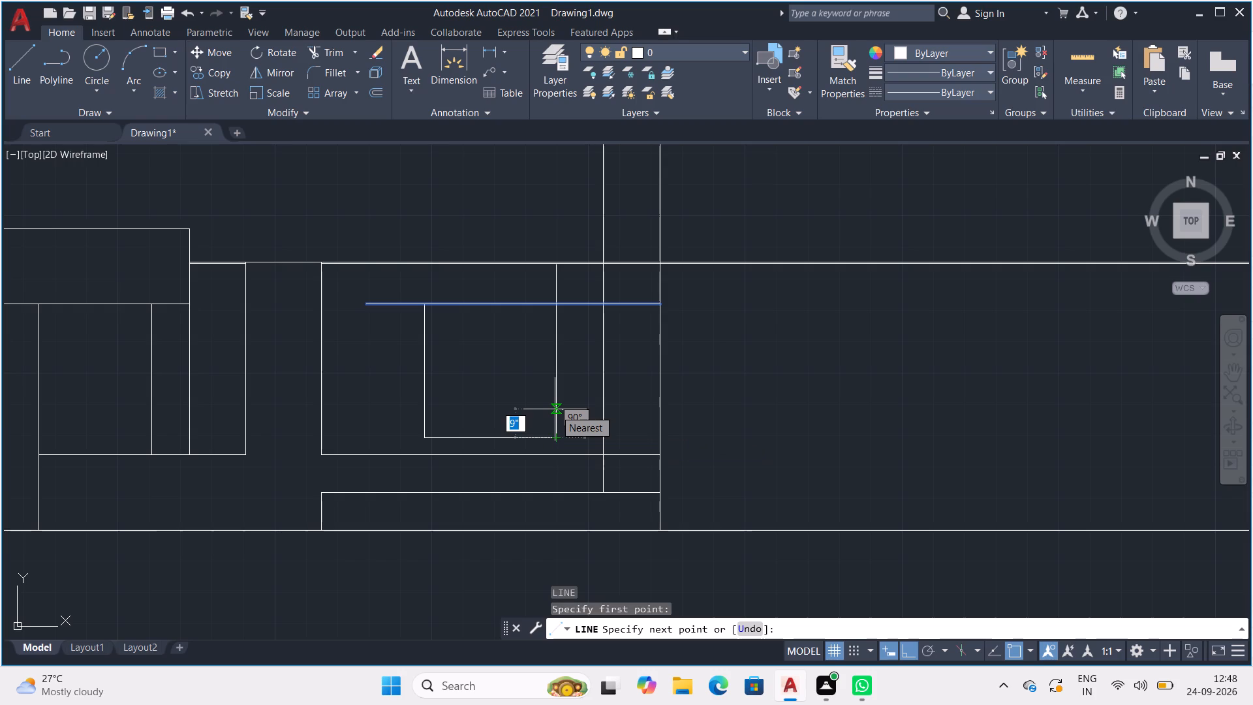
type("9\"")
key("Return")
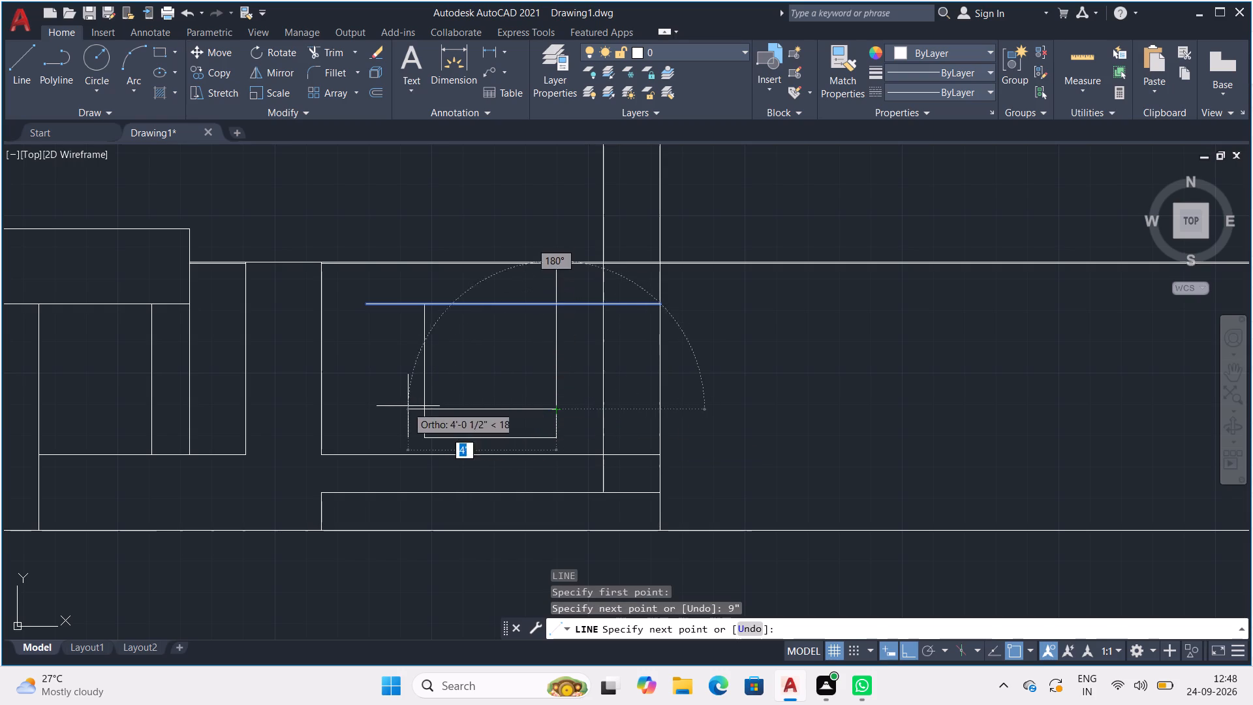
left_click(426, 409)
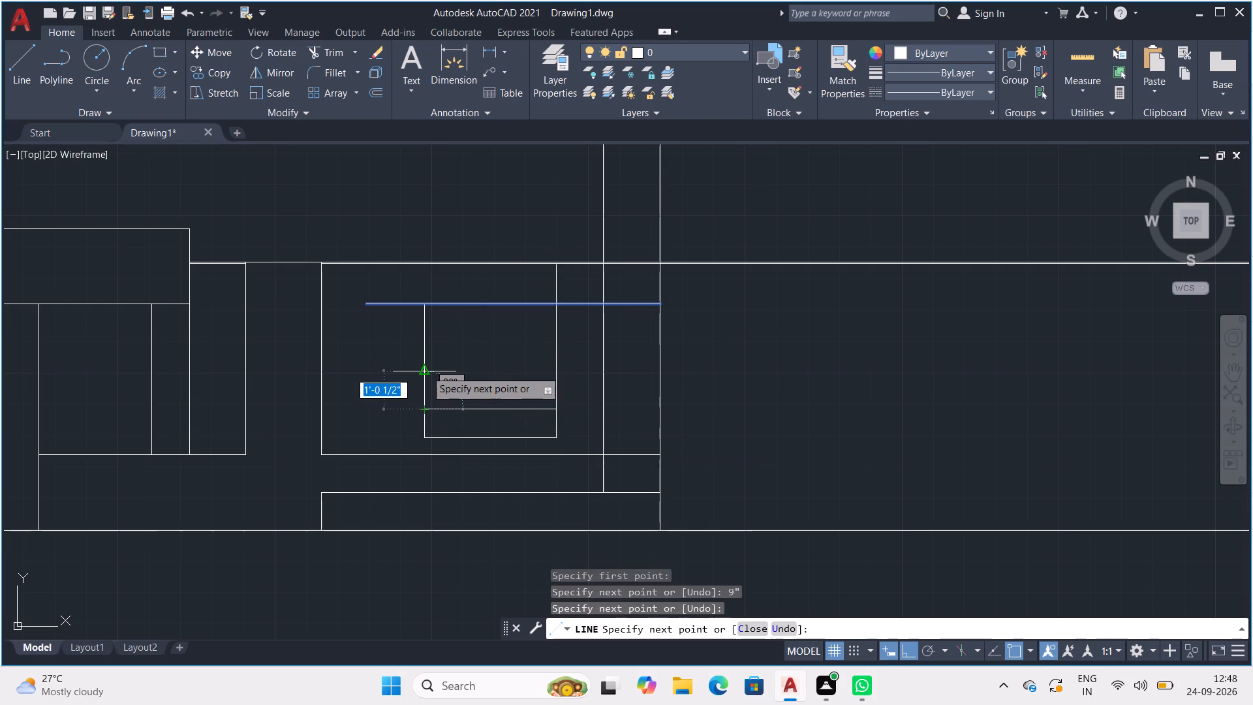
type("9\"")
key("Return")
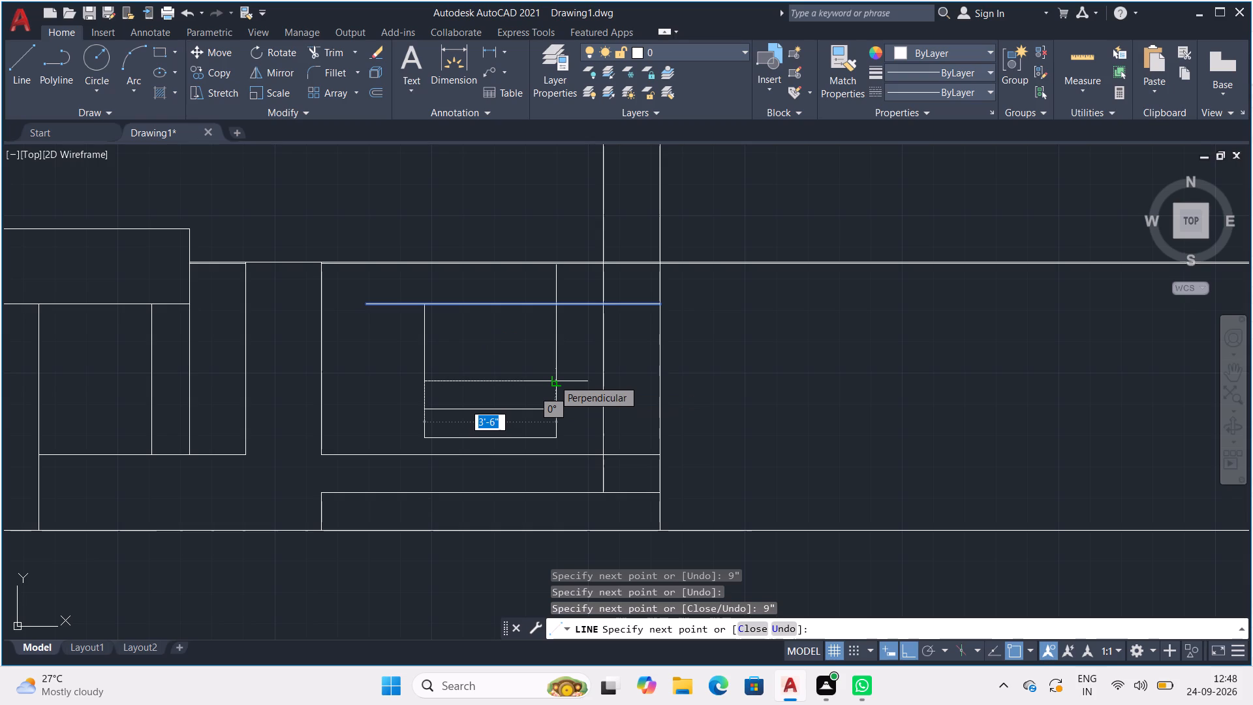
key("Escape")
key("Escape")
key("Escape")
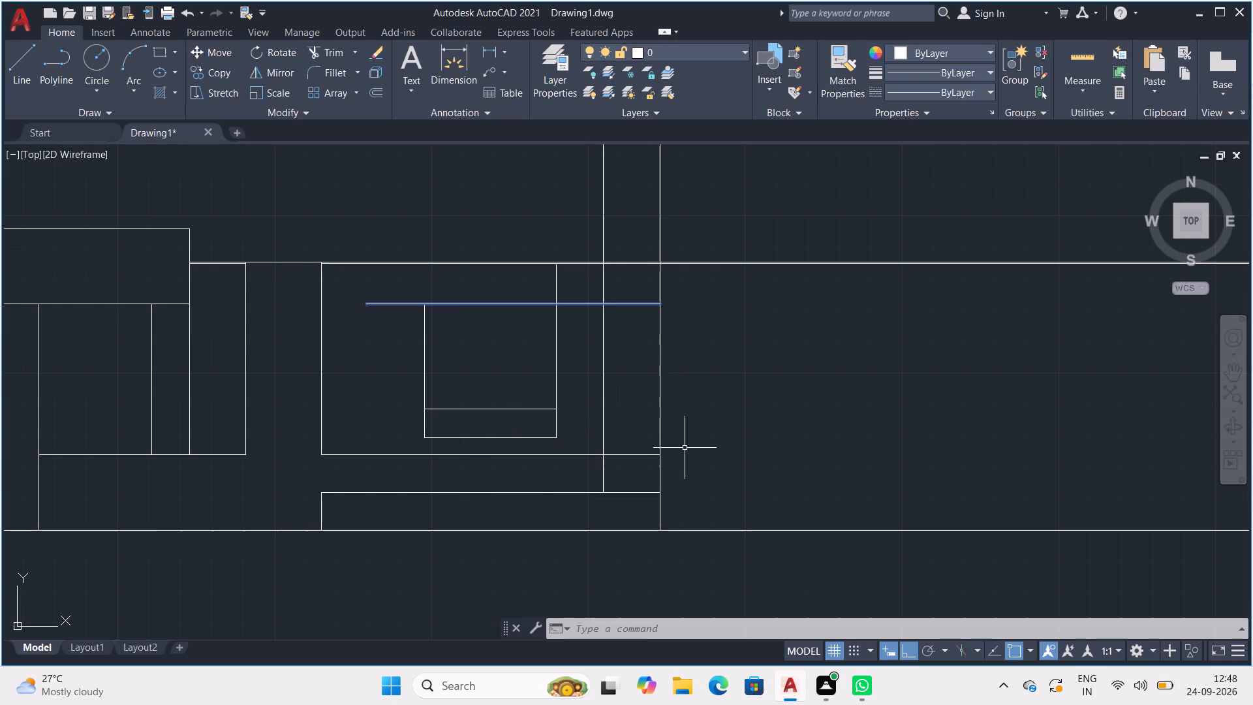
From the end of the 9" high divider, draw a line 4-1/2" up, across the inner box, 9" up, and back across.
scroll(692, 409, "up", 1)
middle_click_drag(544, 394, 638, 430)
key("l")
key("Return")
left_click(573, 445)
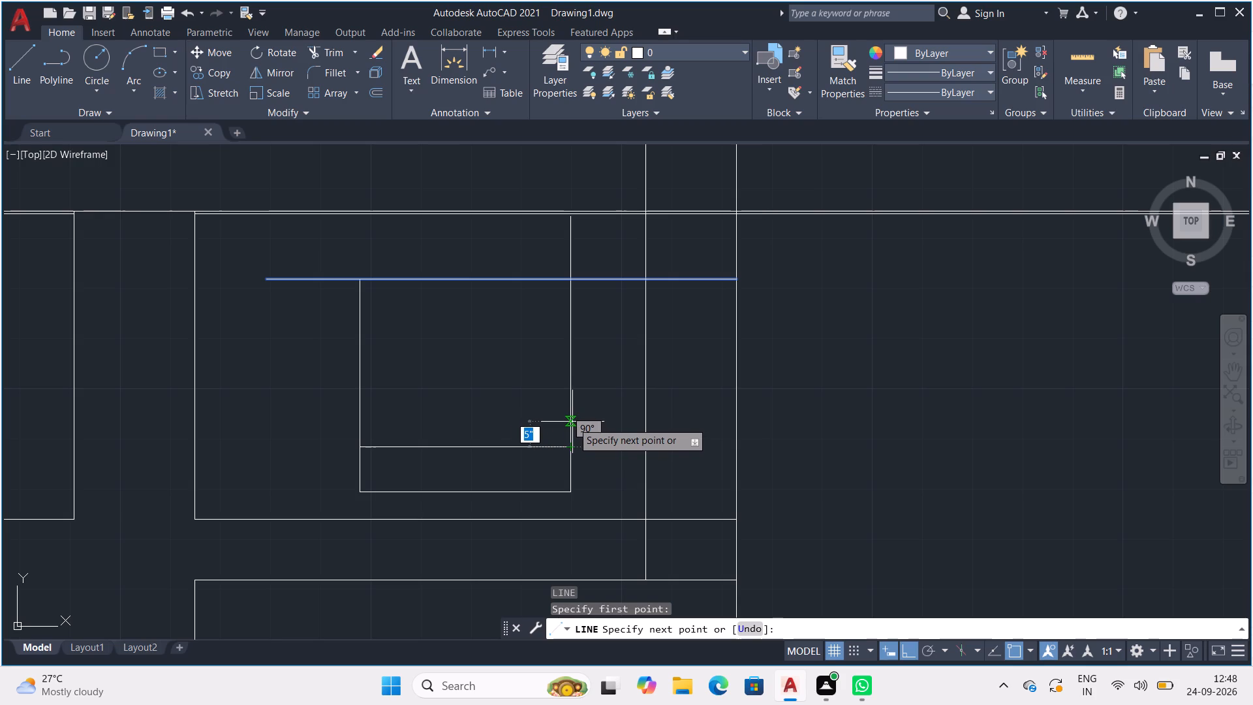
key("4")
type("-1/2\"")
key("Return")
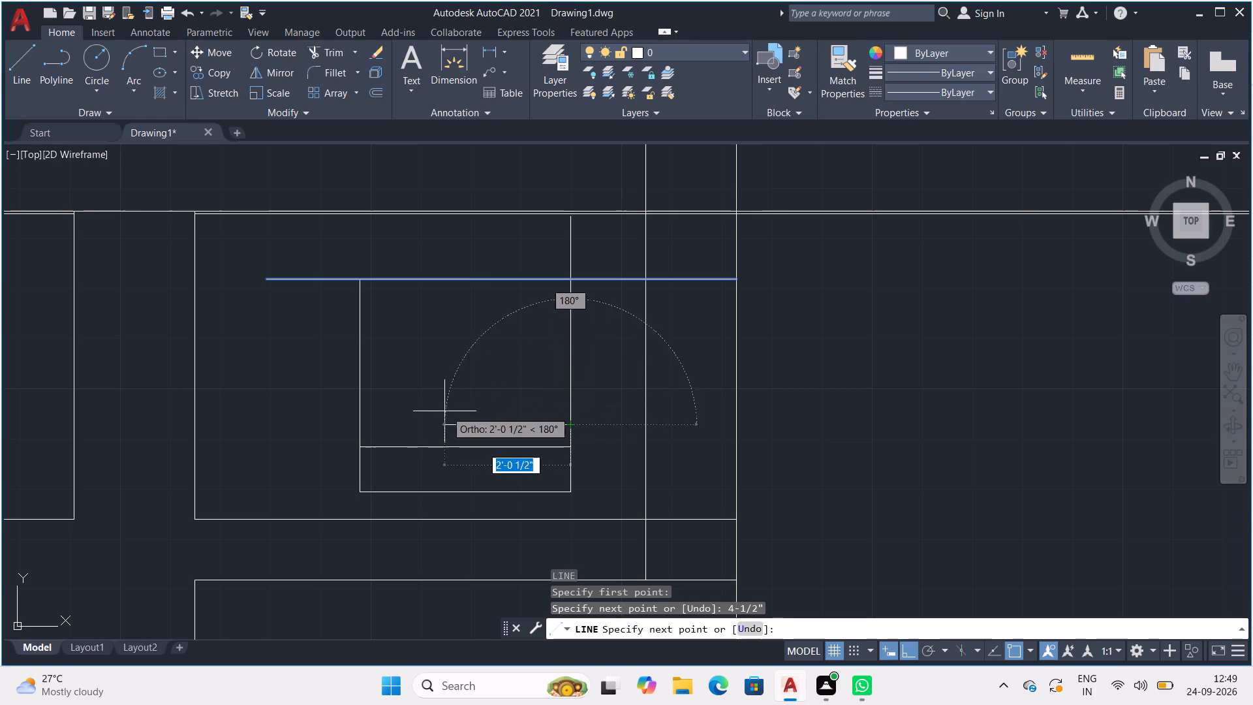
left_click(360, 426)
key("9")
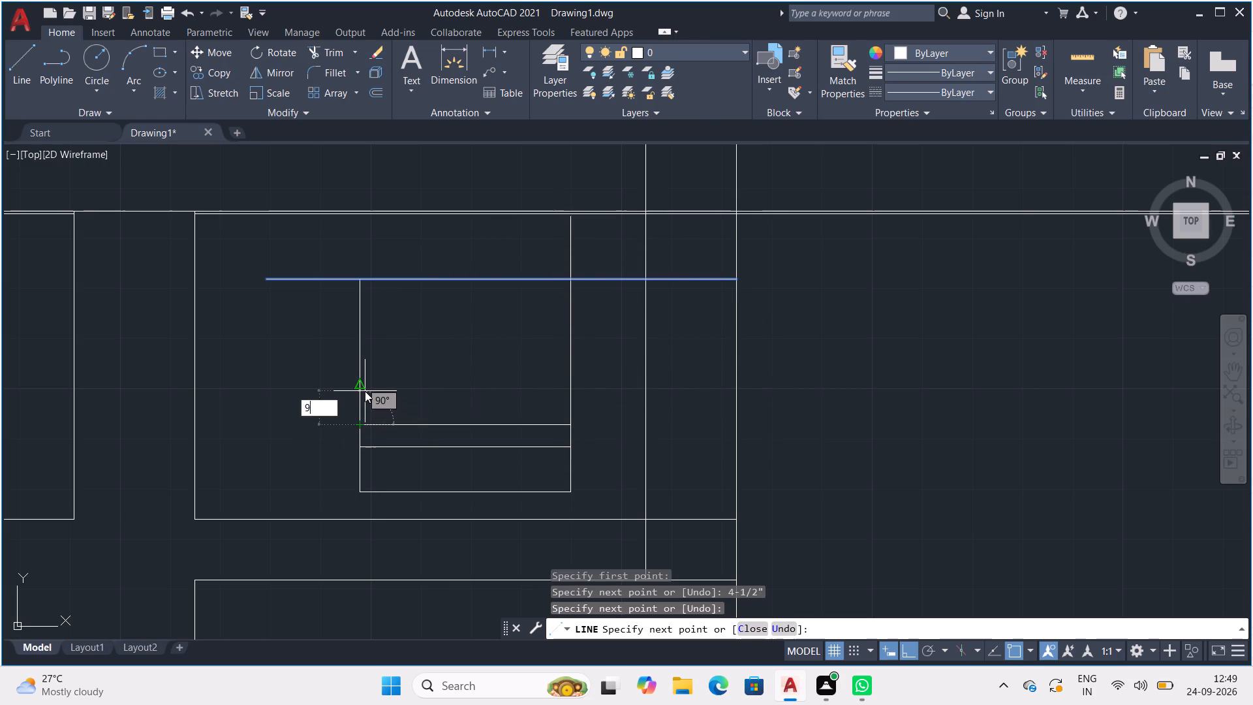
key("shift+quotedbl")
key("Return")
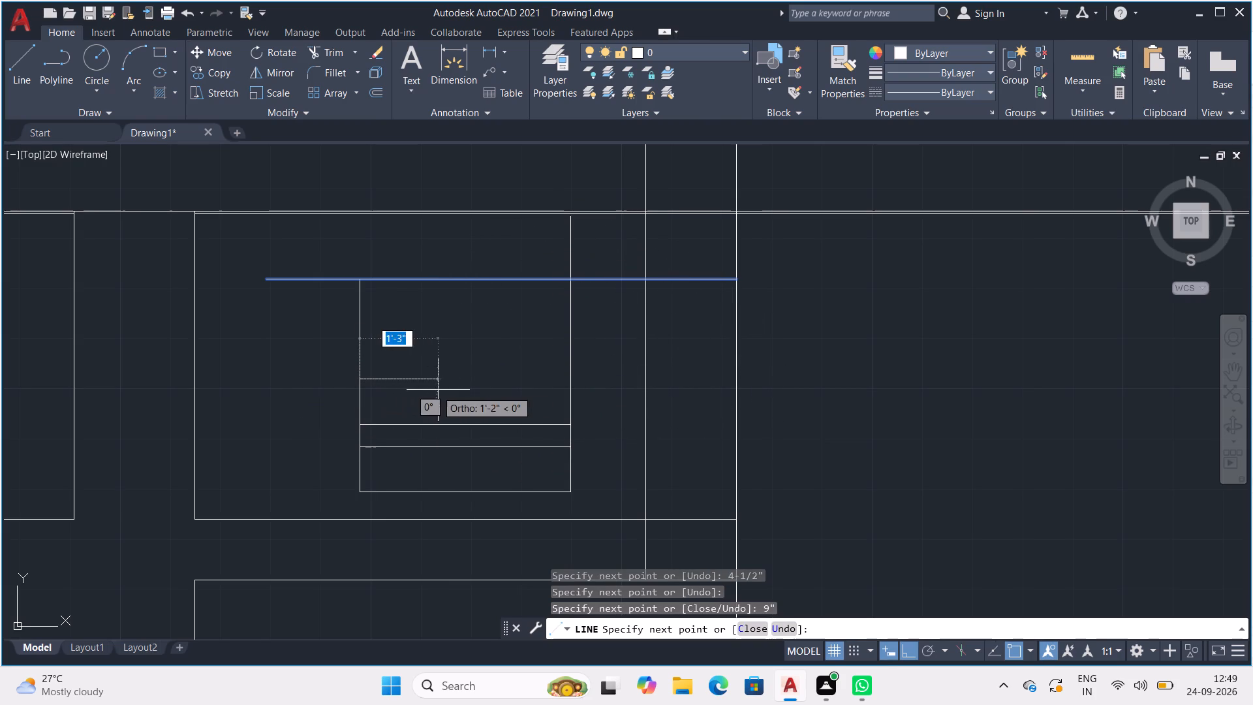
left_click(573, 379)
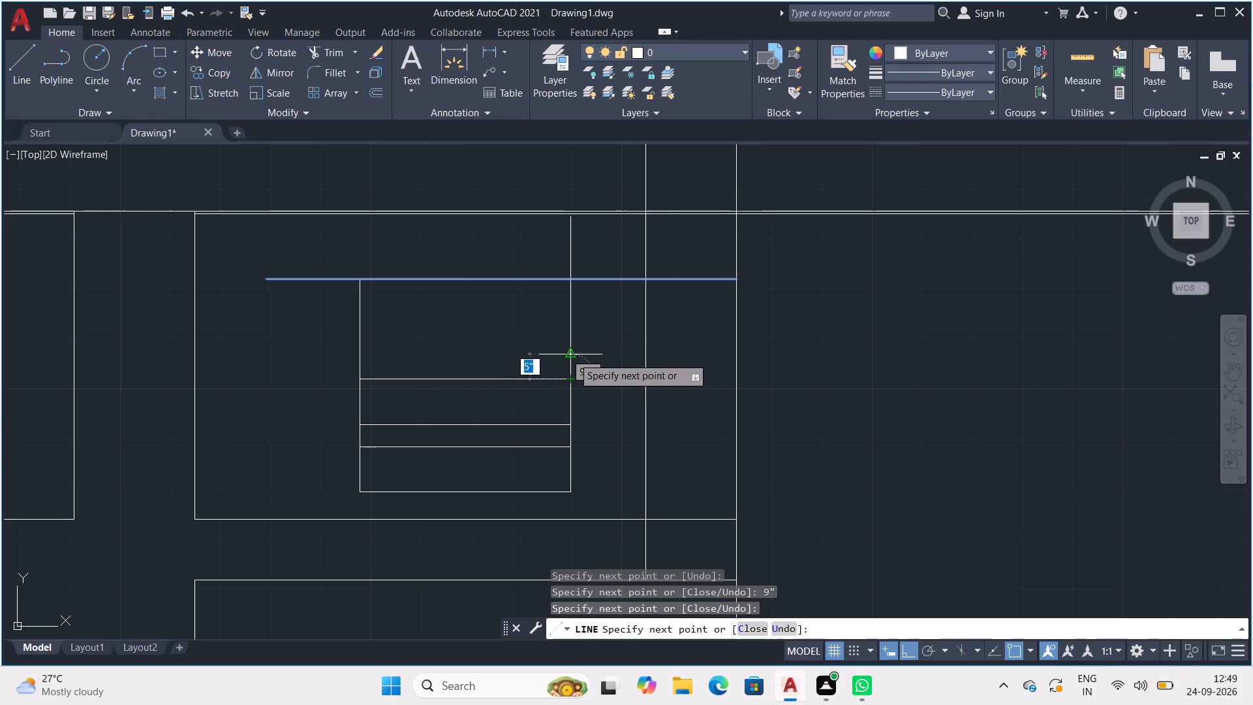
Continue the line 4-1/2" up, across the inner box, 9" up, and back across to complete the third compartment.
type("4-1/2\"")
key("Return")
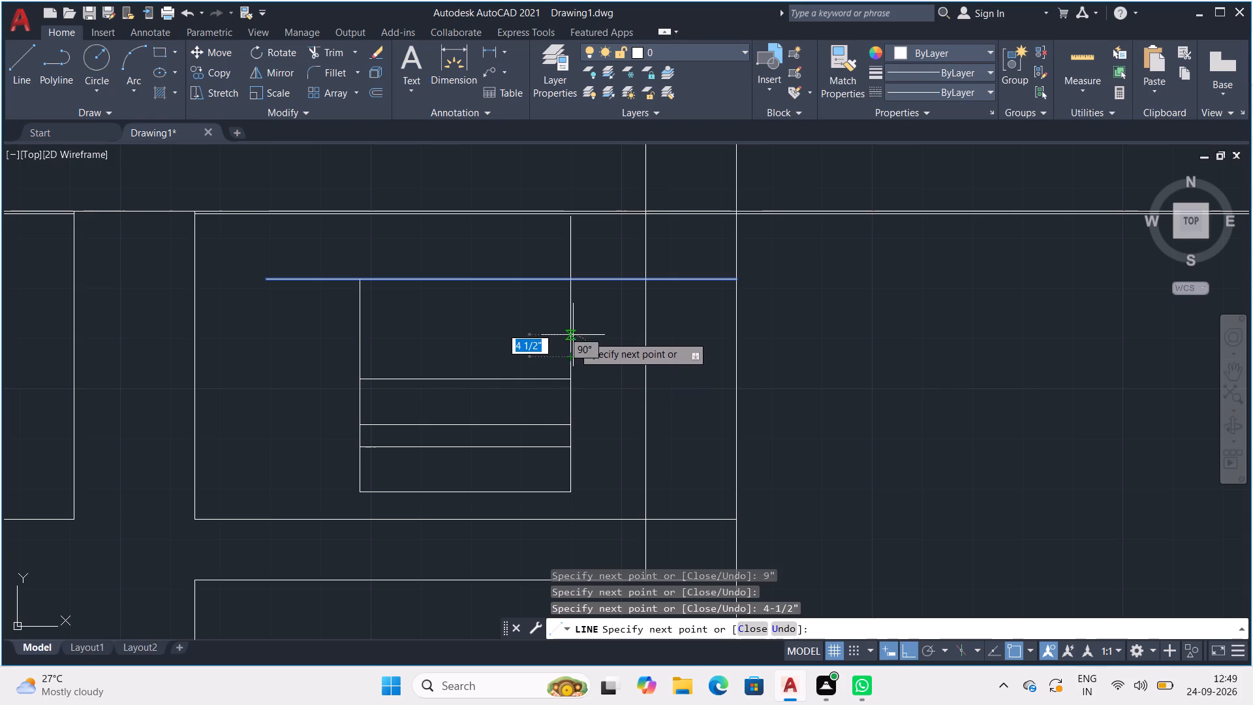
left_click(363, 358)
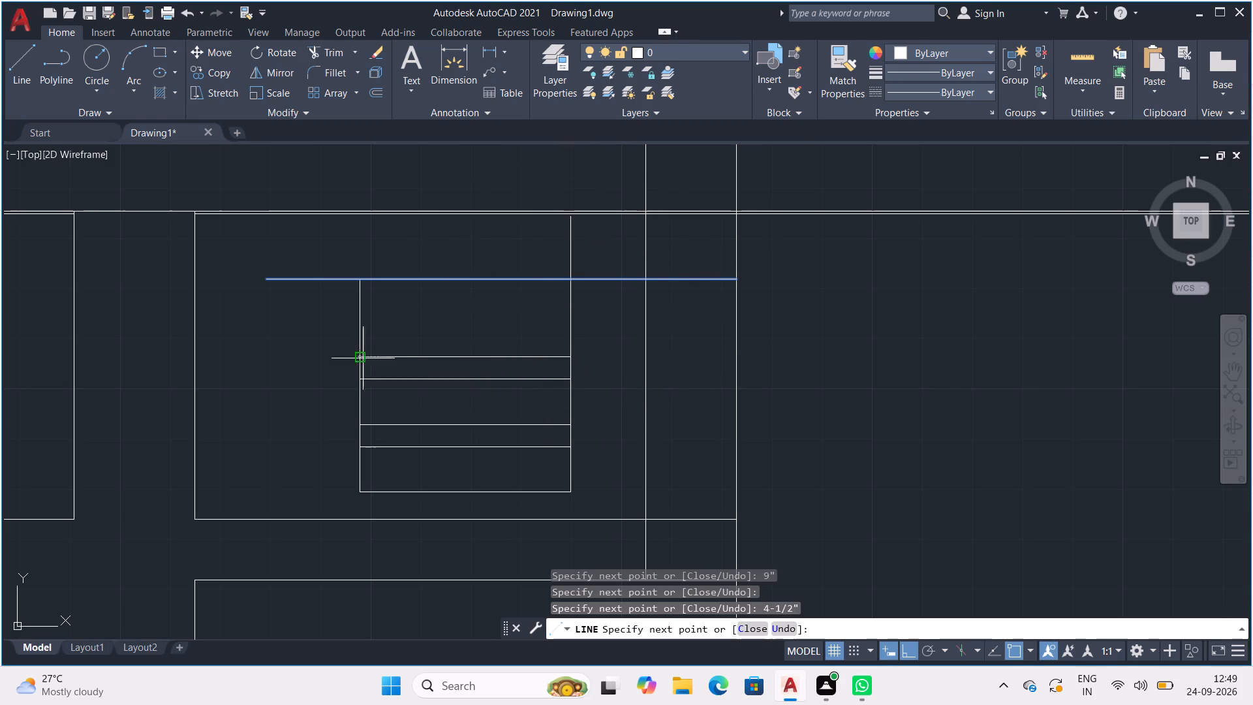
key("9")
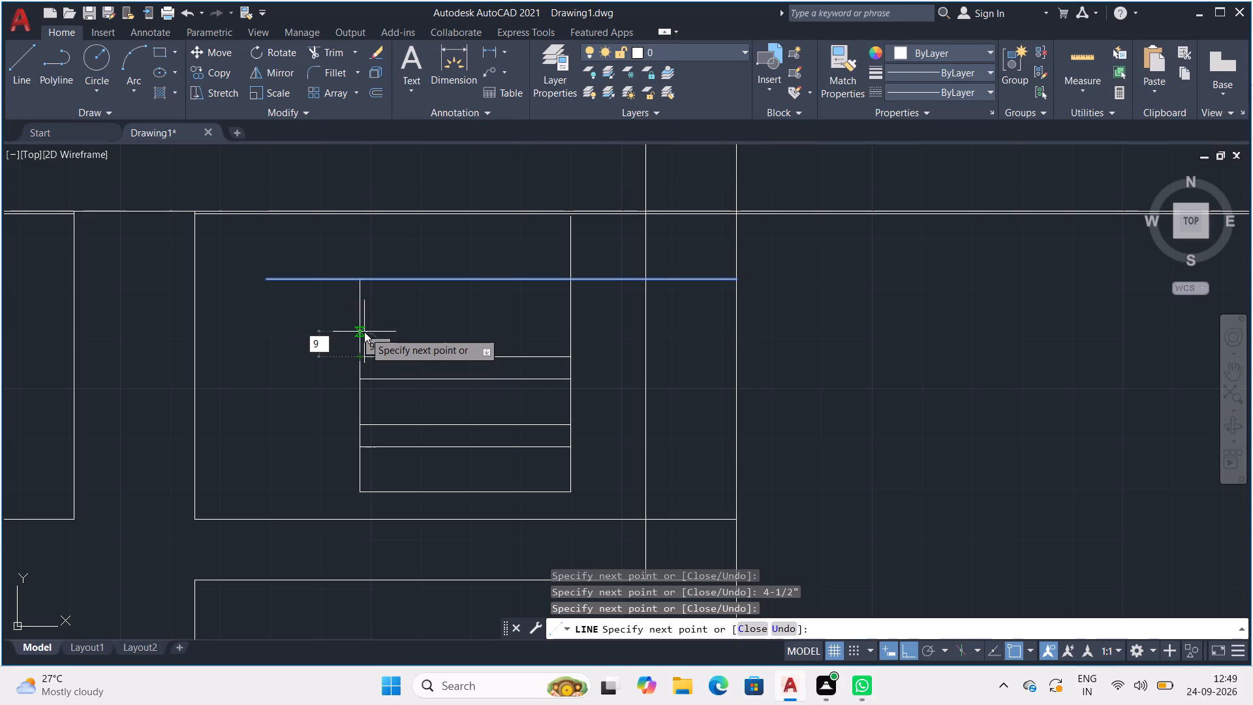
key("shift+quotedbl")
key("Return")
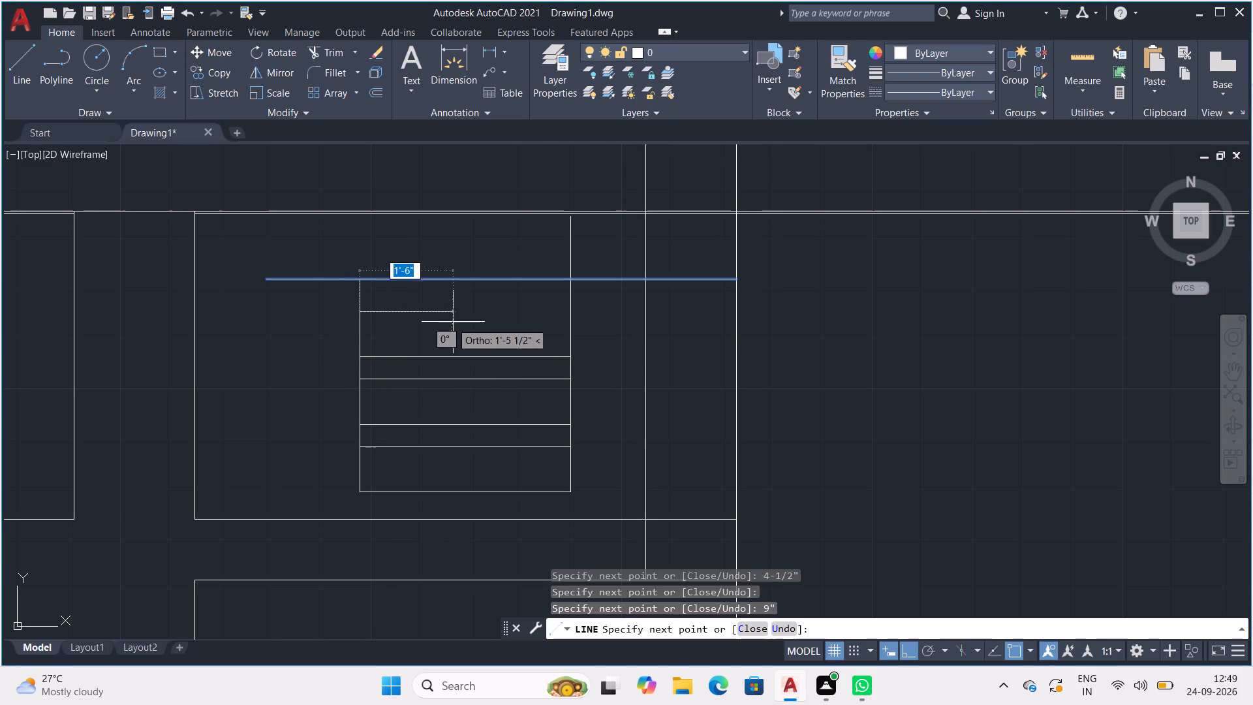
left_click(571, 313)
key("space")
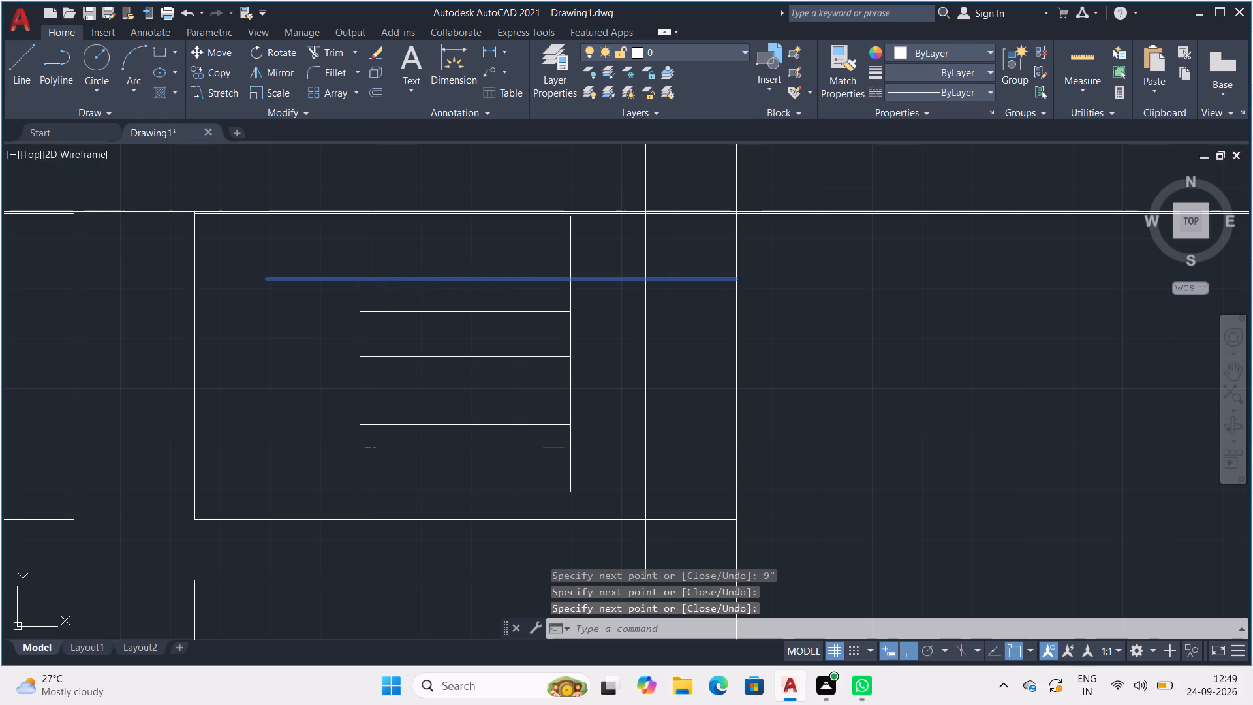
Trim both inner box sides above the topmost divider and in the two 4-1/2" gaps to separate three 9" high rectangles.
type("TR")
key("Return")
left_click_drag(379, 294, 364, 292)
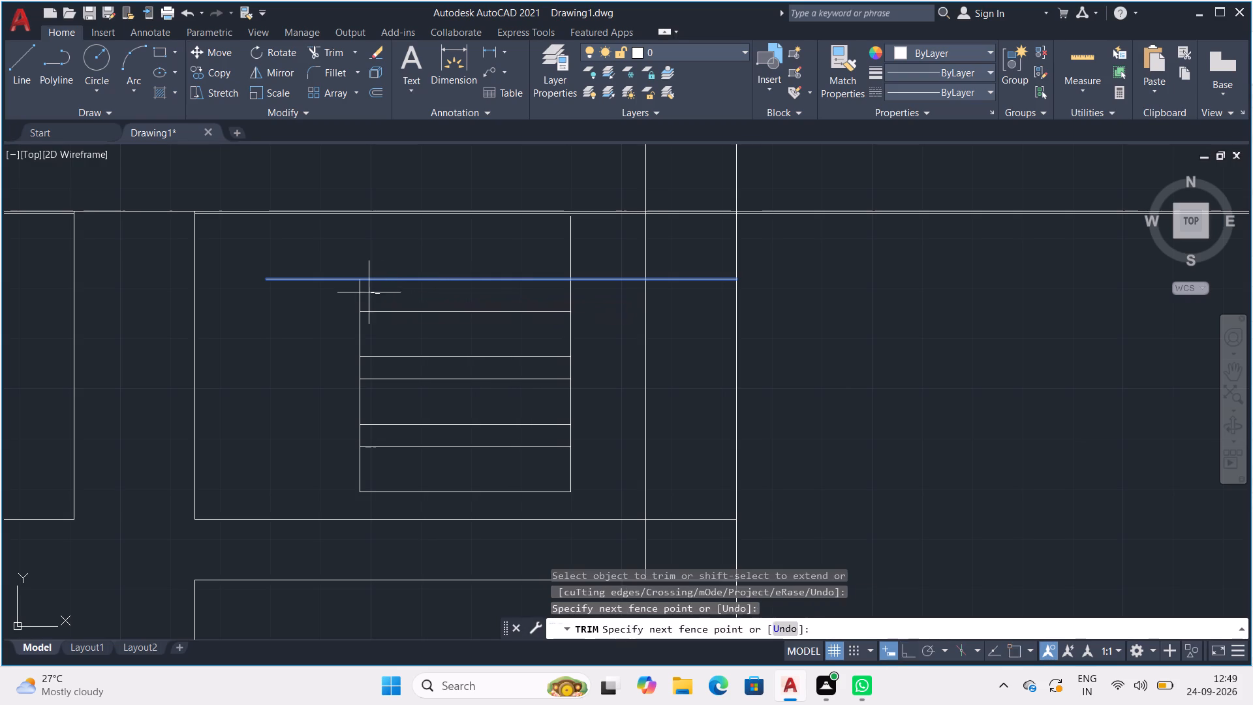
left_click_drag(364, 292, 350, 292)
left_click_drag(587, 296, 523, 291)
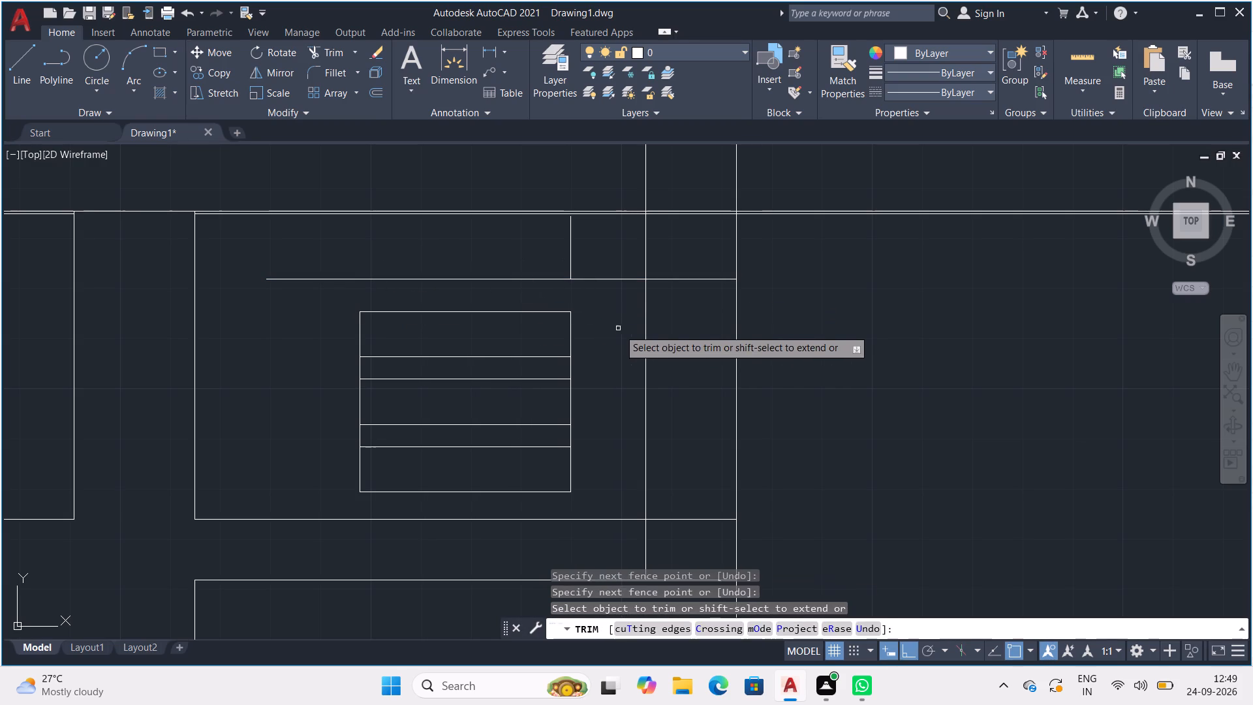
left_click_drag(586, 359, 554, 363)
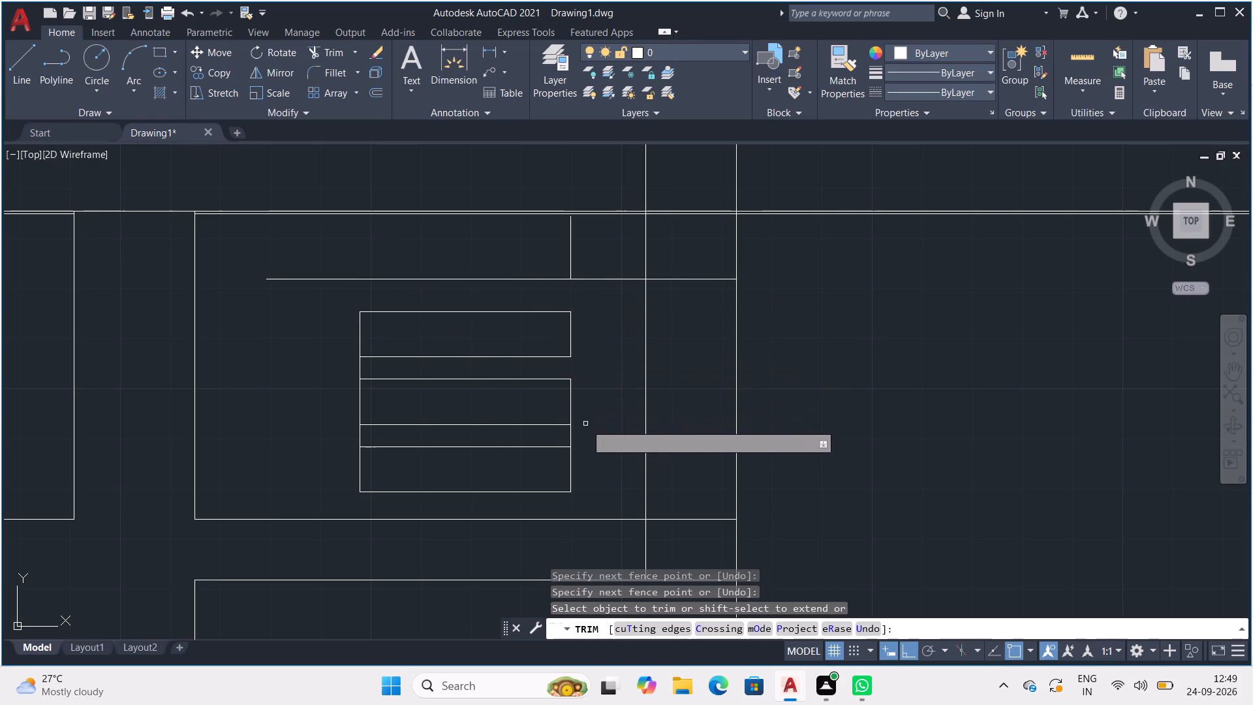
left_click_drag(581, 428, 560, 432)
left_click_drag(369, 371, 344, 371)
left_click_drag(378, 435, 344, 431)
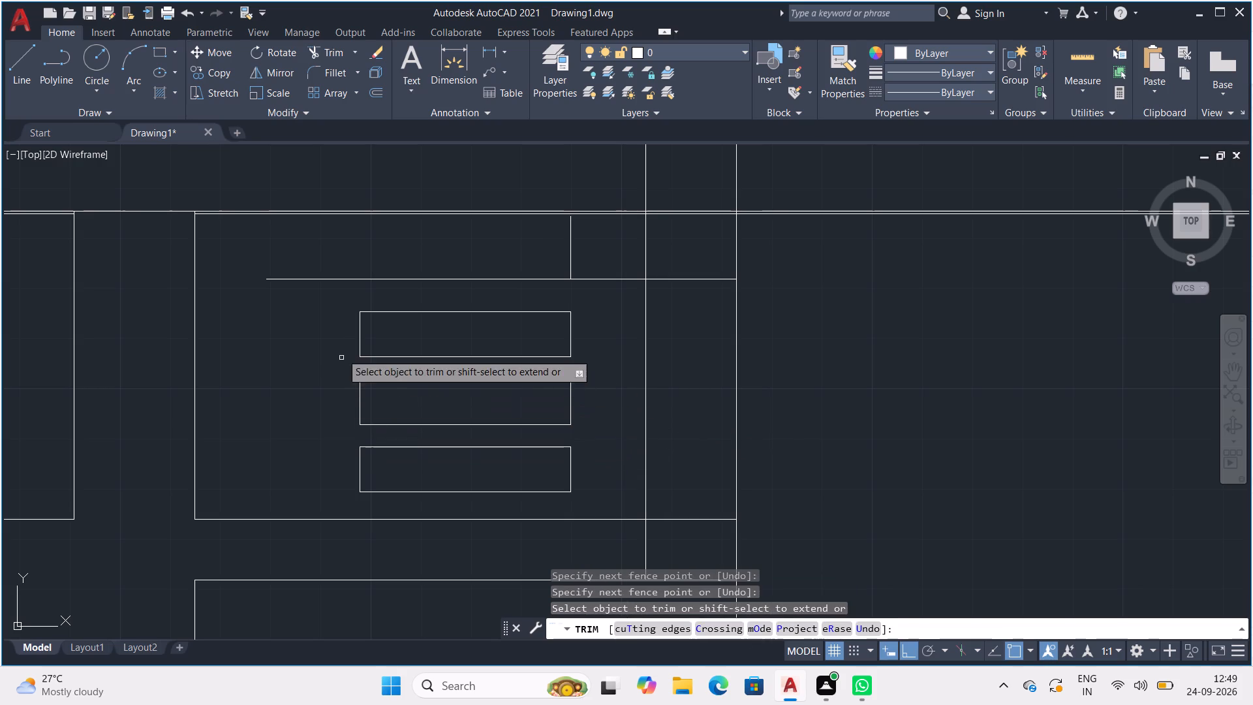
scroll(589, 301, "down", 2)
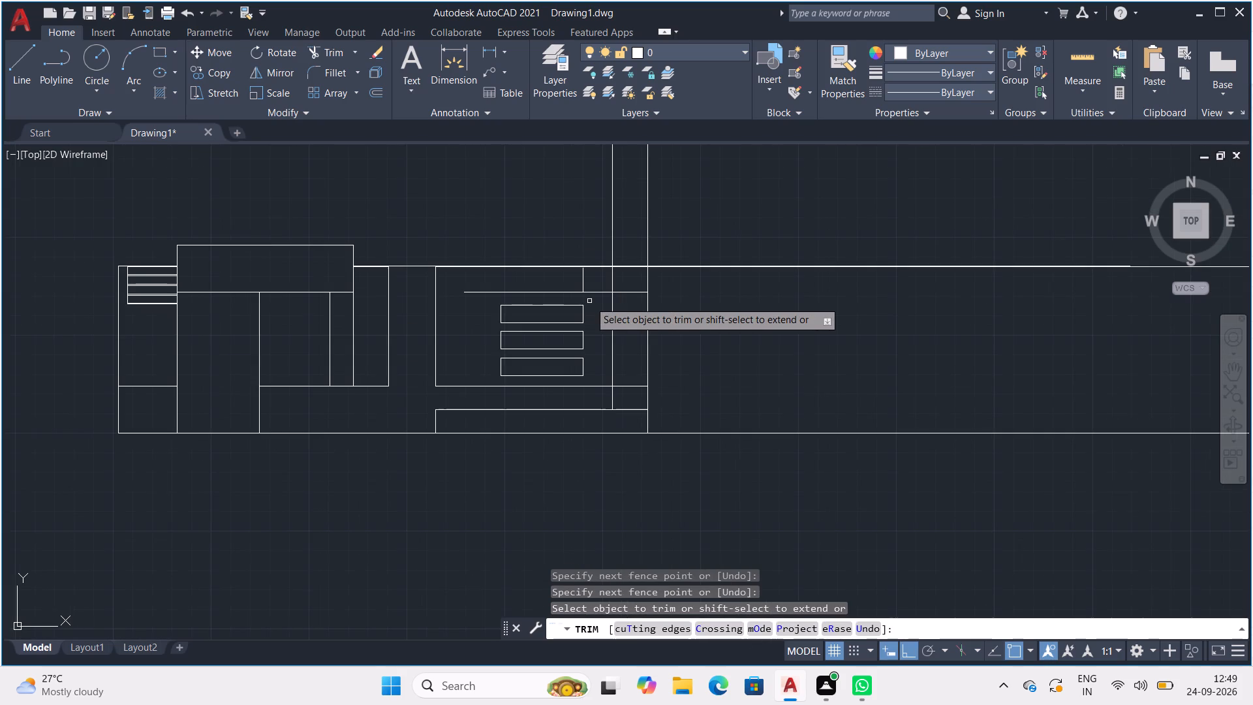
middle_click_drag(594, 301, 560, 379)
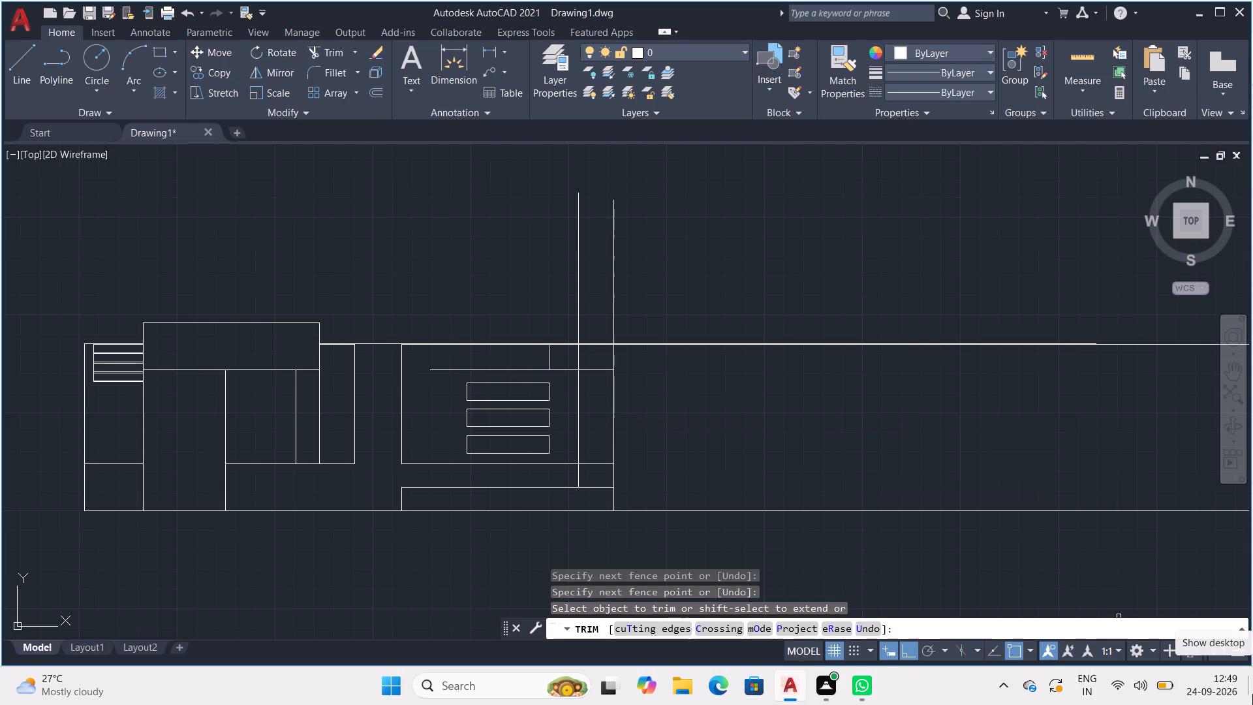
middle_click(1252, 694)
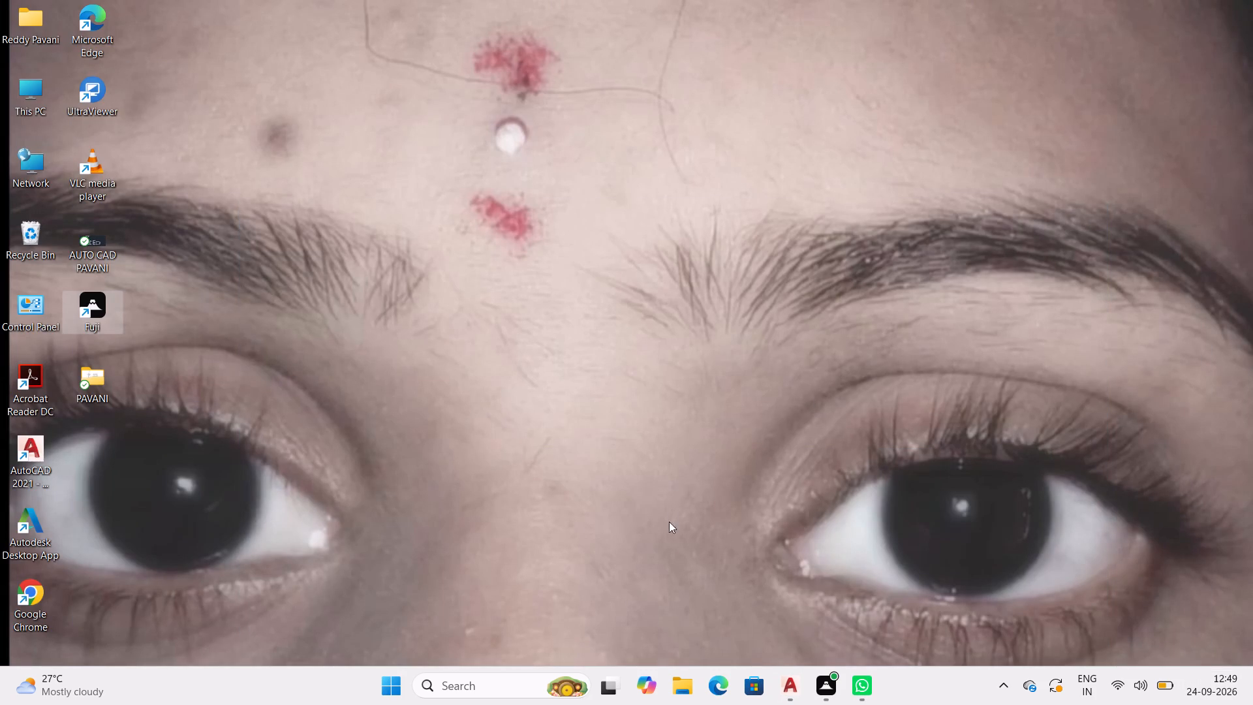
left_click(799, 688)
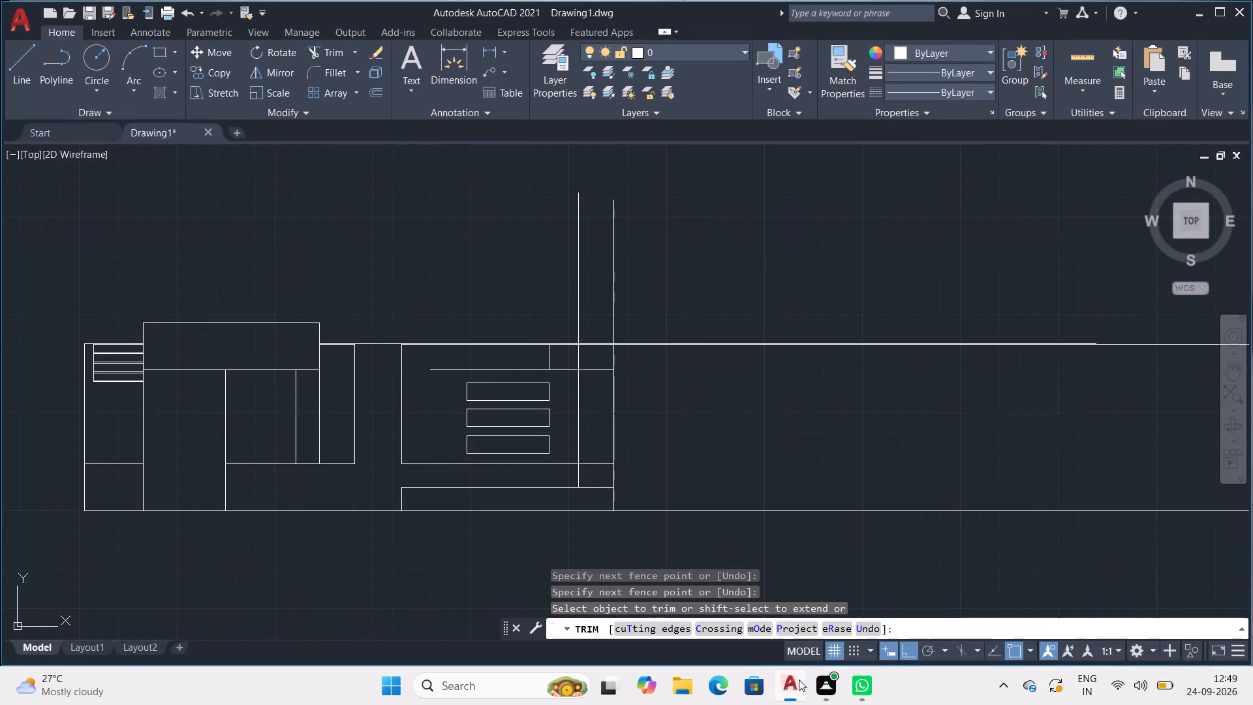
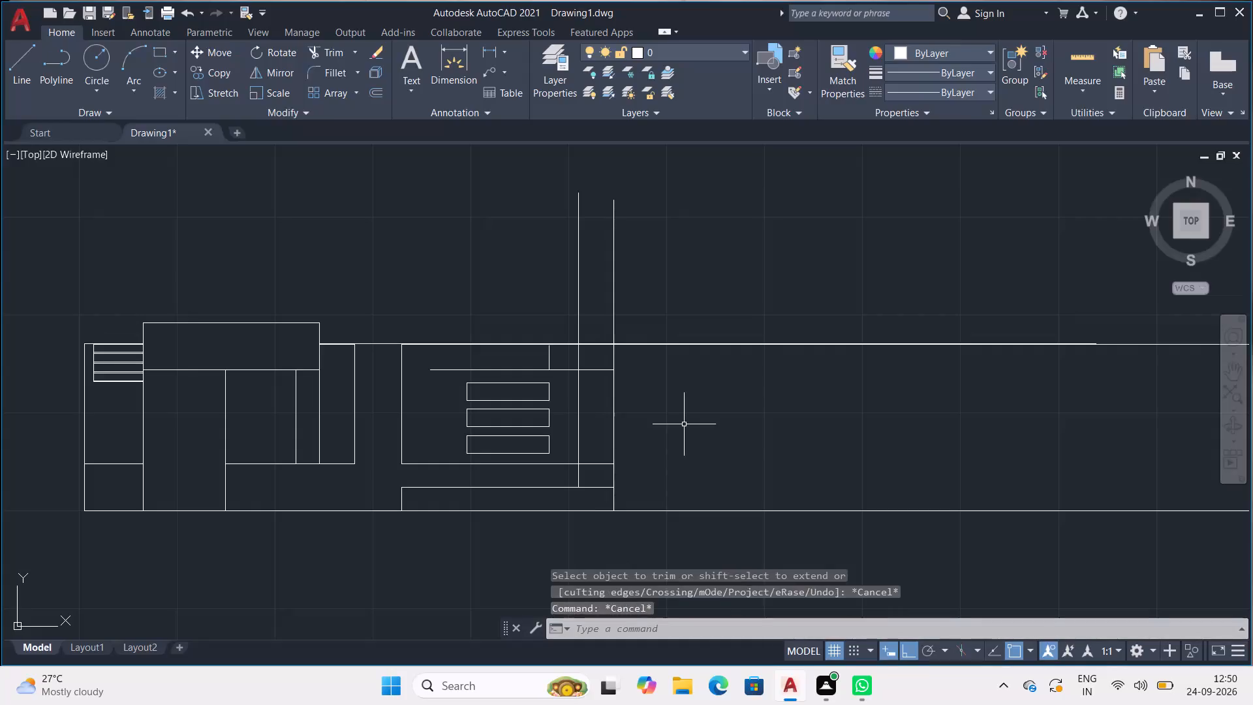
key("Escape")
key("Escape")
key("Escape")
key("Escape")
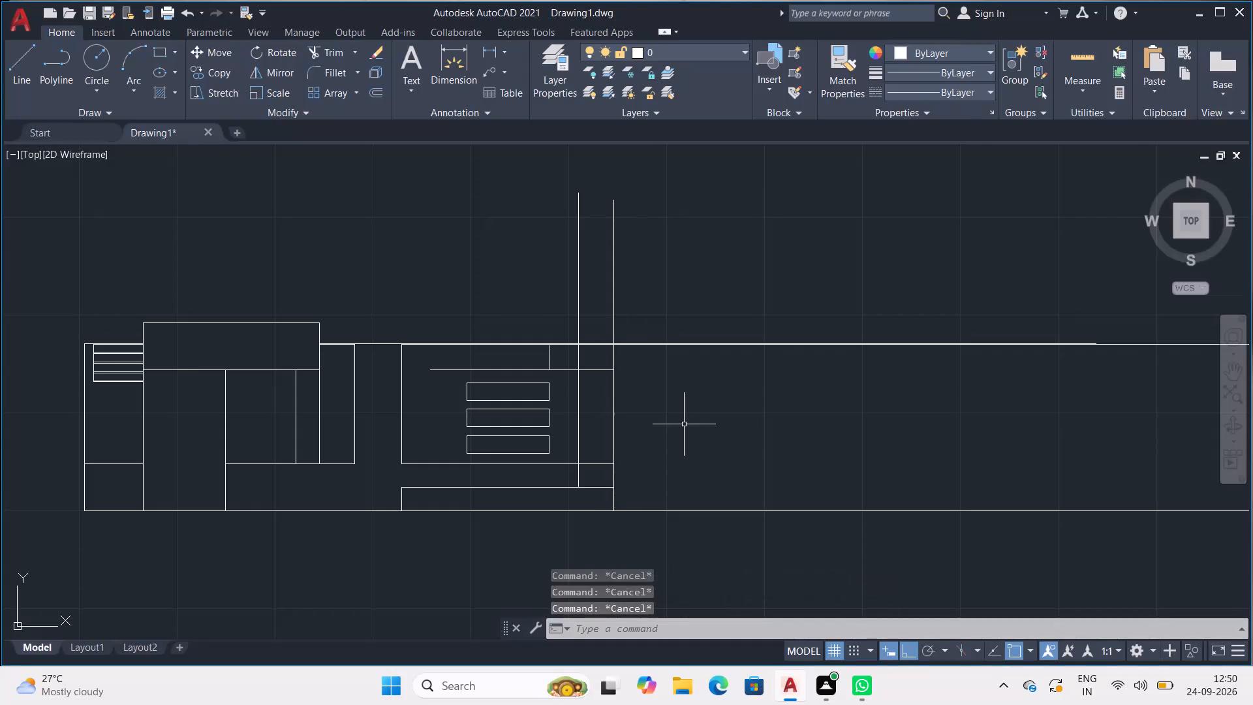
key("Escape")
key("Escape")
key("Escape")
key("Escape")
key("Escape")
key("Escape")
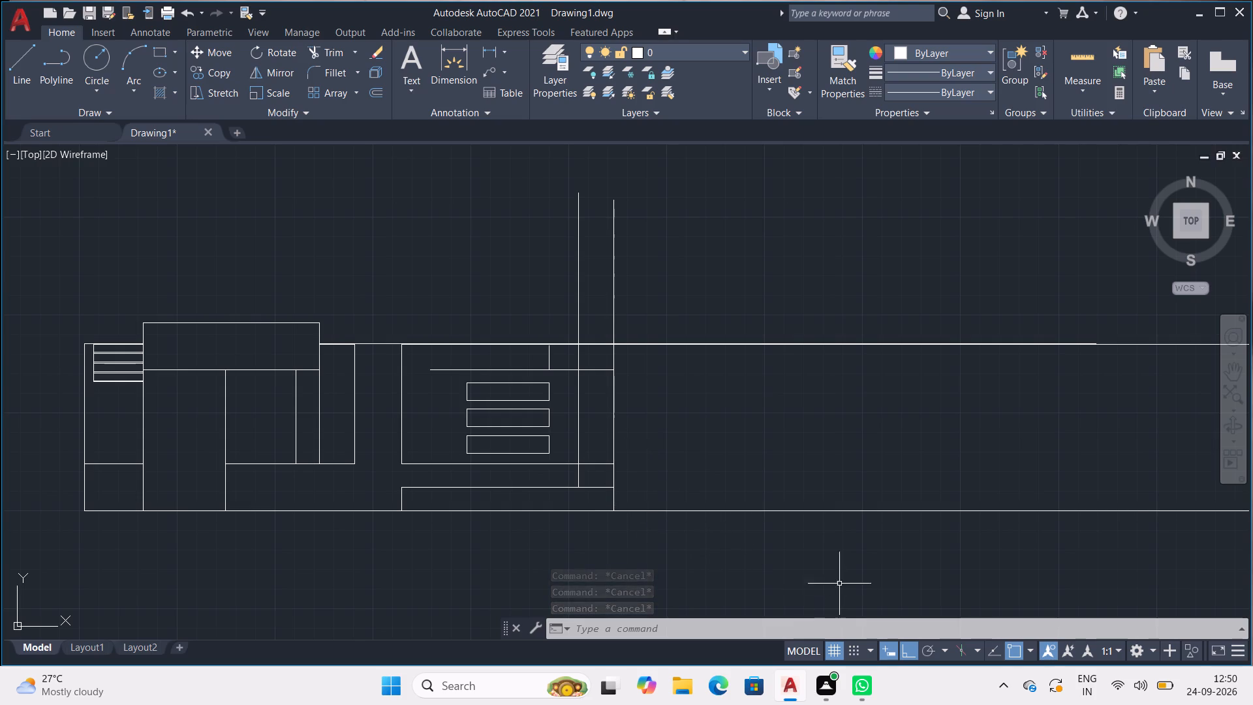
From the base of the far upright, draw a line 1'6" along the baseline and about 8'-5 1/2" up past the top lines.
middle_click_drag(814, 559, 719, 521)
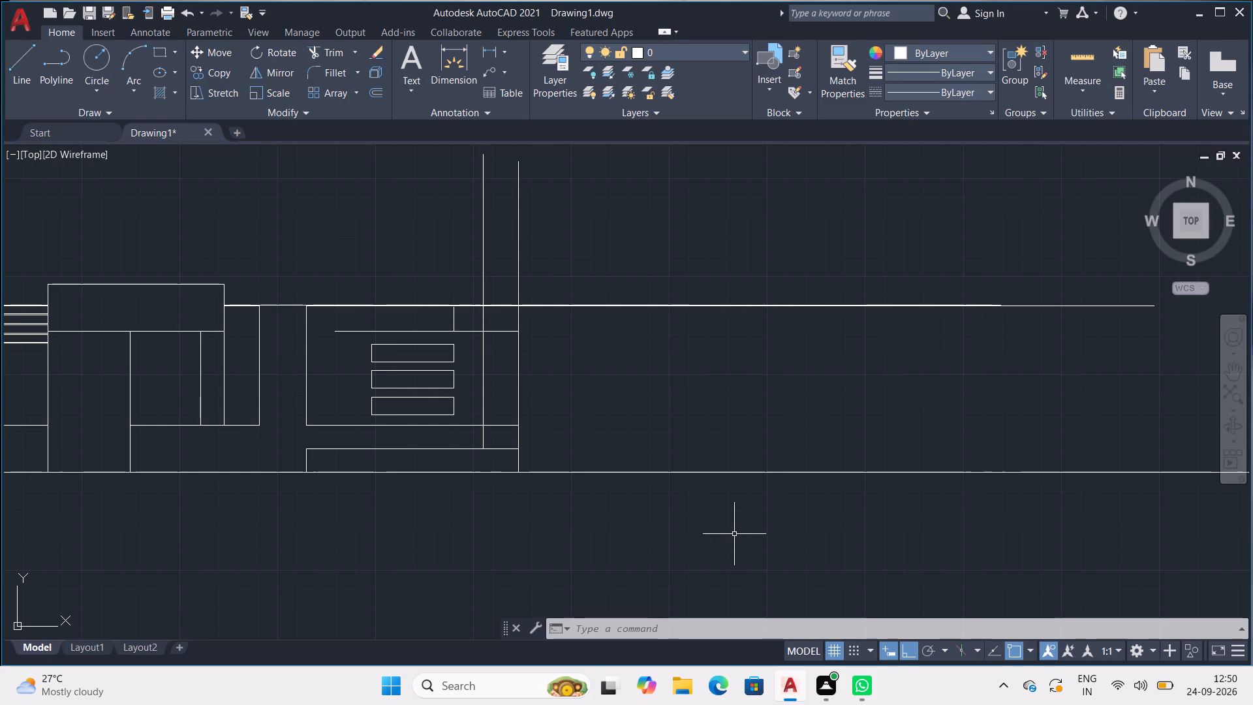
key("l")
key("Return")
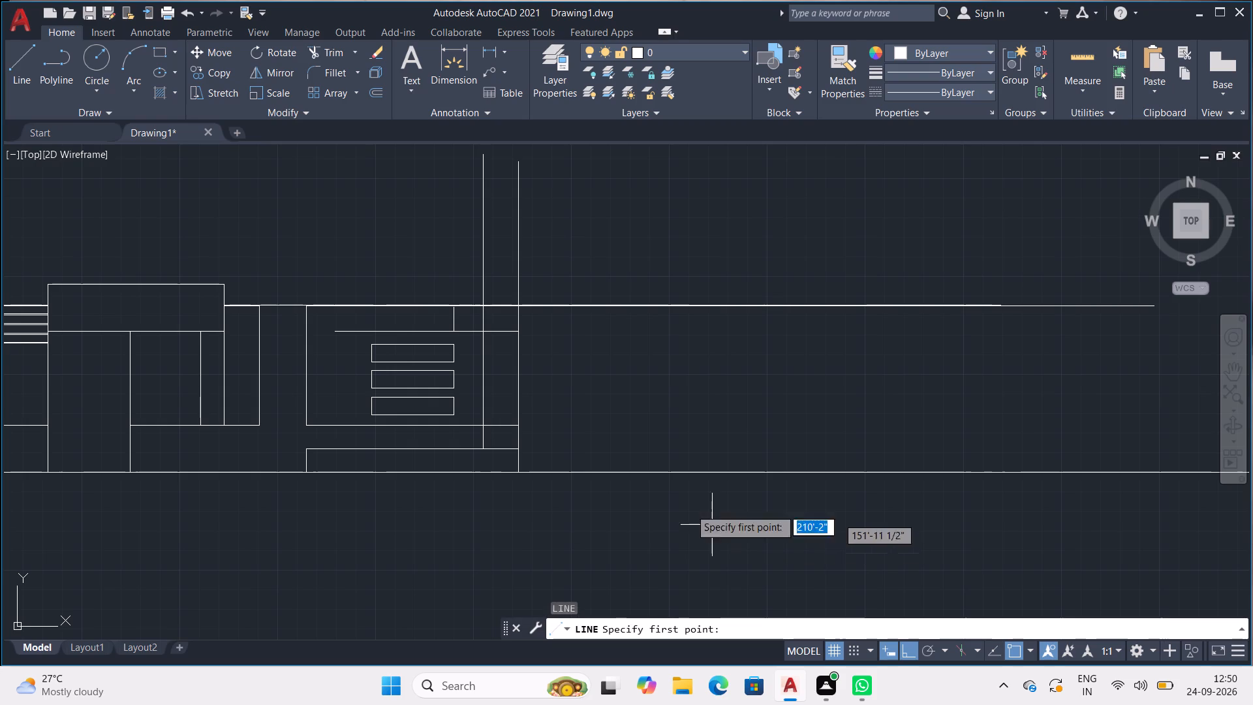
left_click(520, 471)
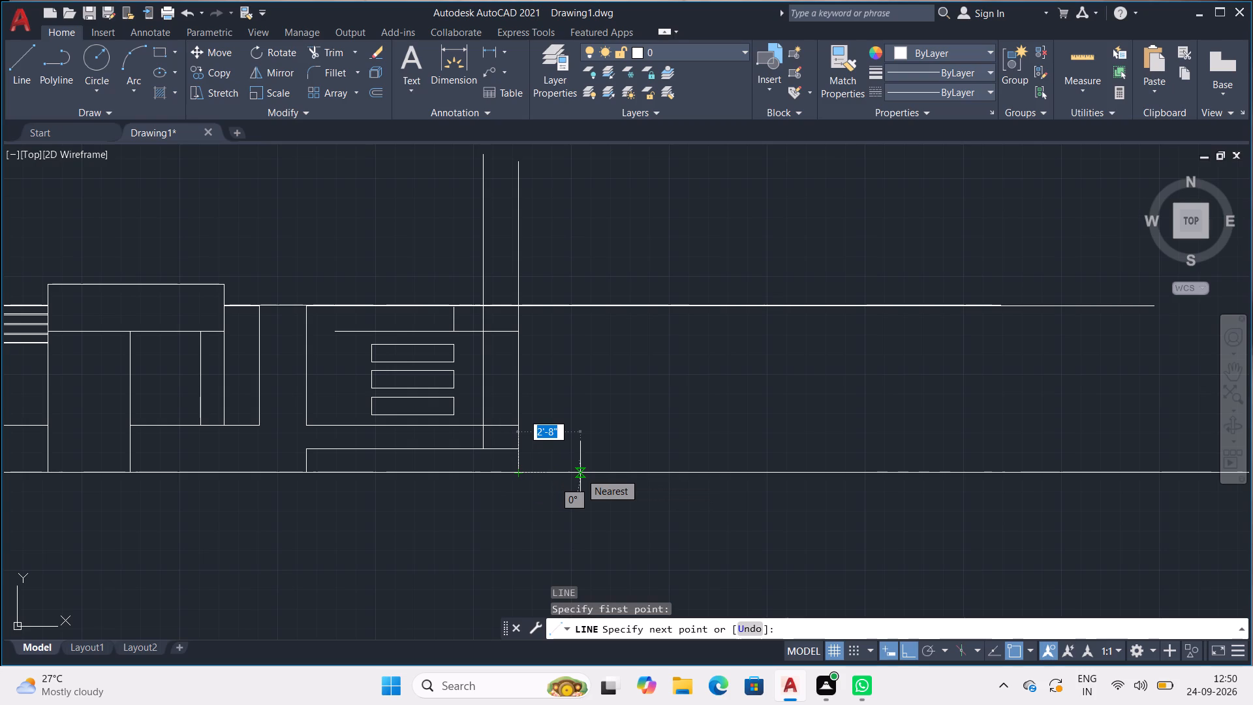
type("1'6\"")
key("Return")
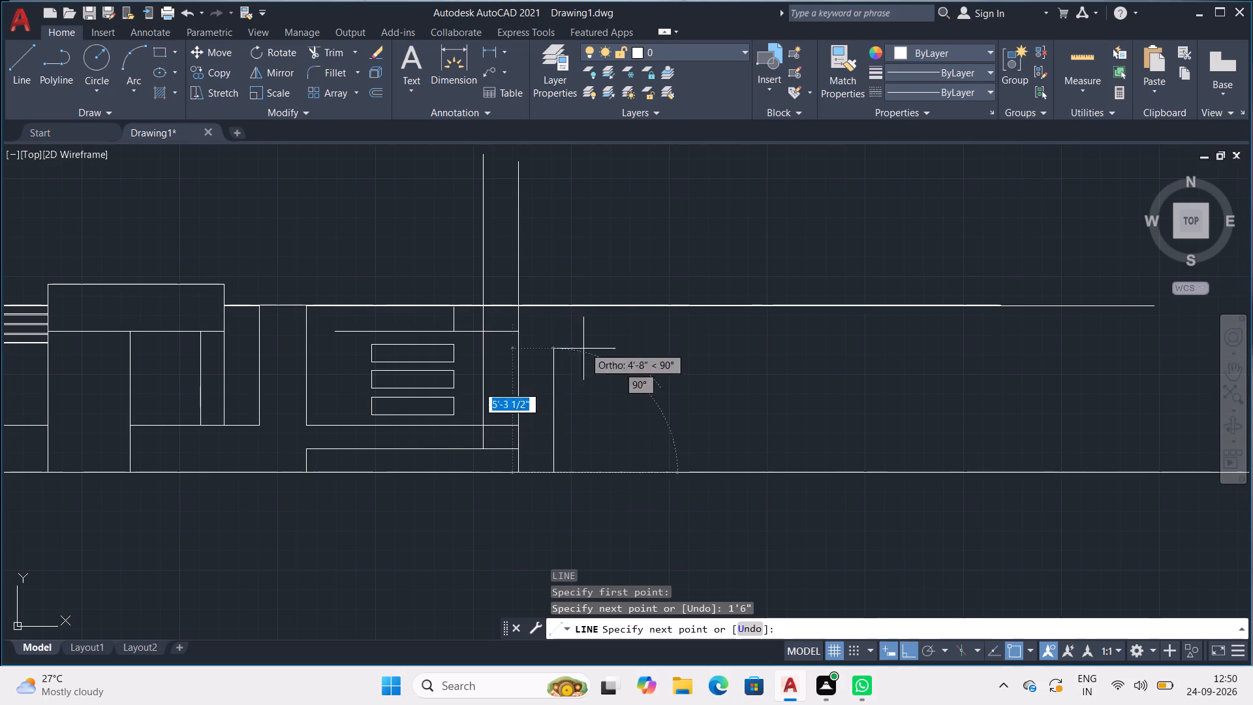
left_click(553, 274)
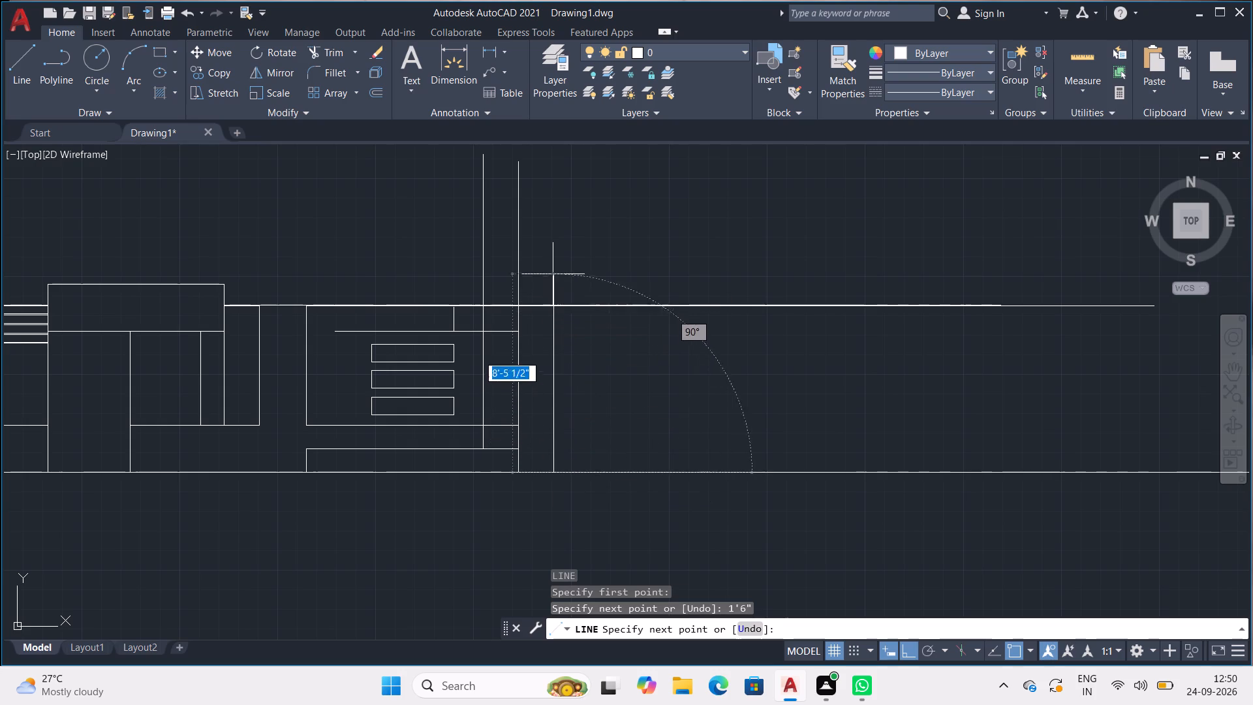
key("space")
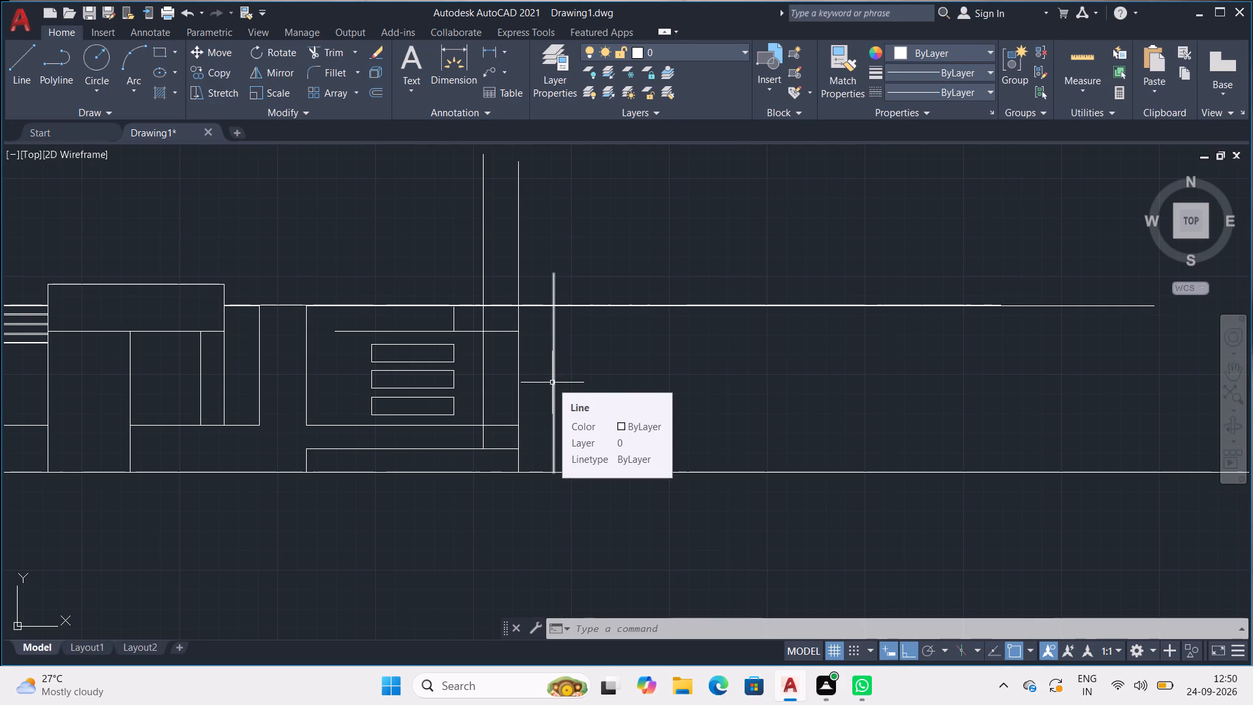
From the new vertical, draw a line back to the upright at the upper horizontal's level, then outward well past the new vertical.
scroll(552, 383, "up", 1)
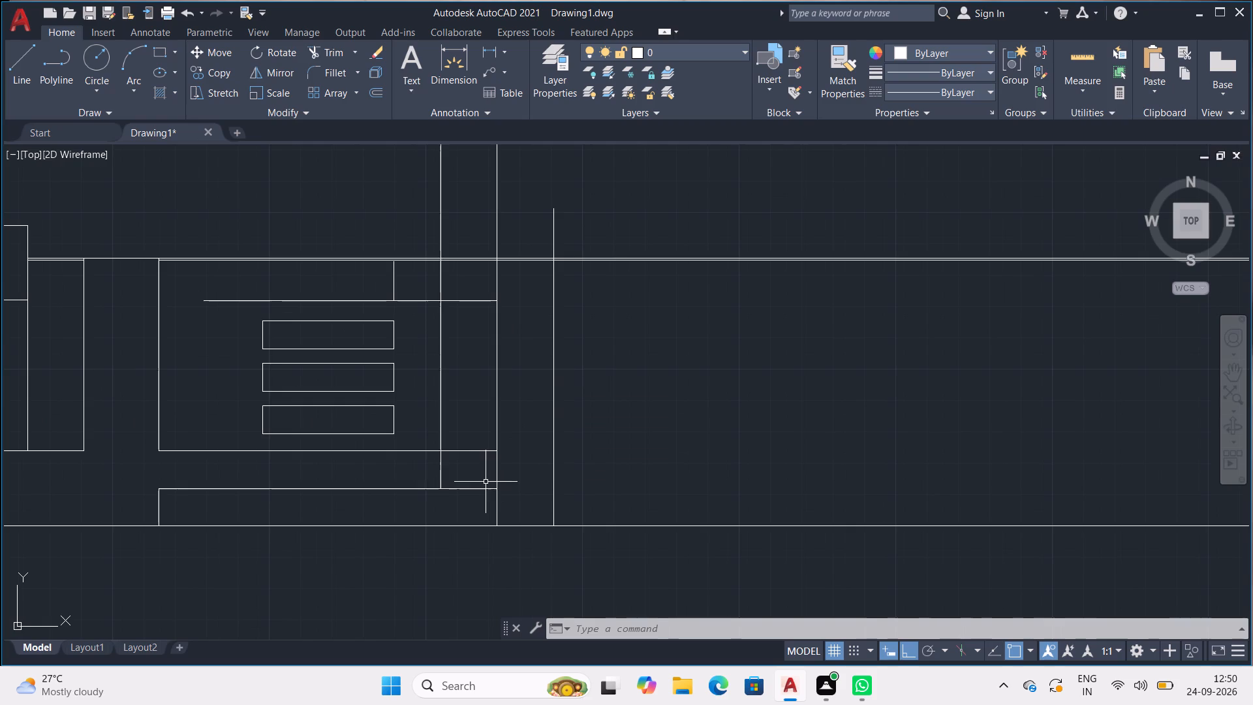
scroll(541, 480, "up", 2)
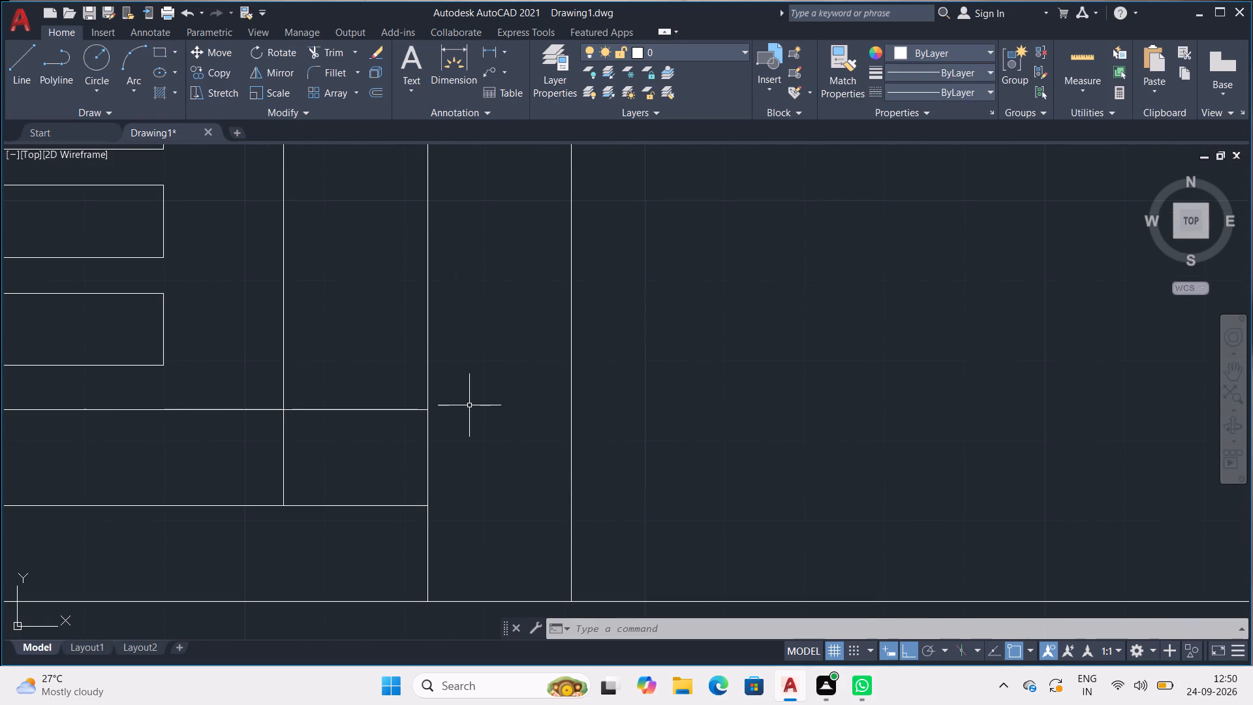
key("l")
key("Return")
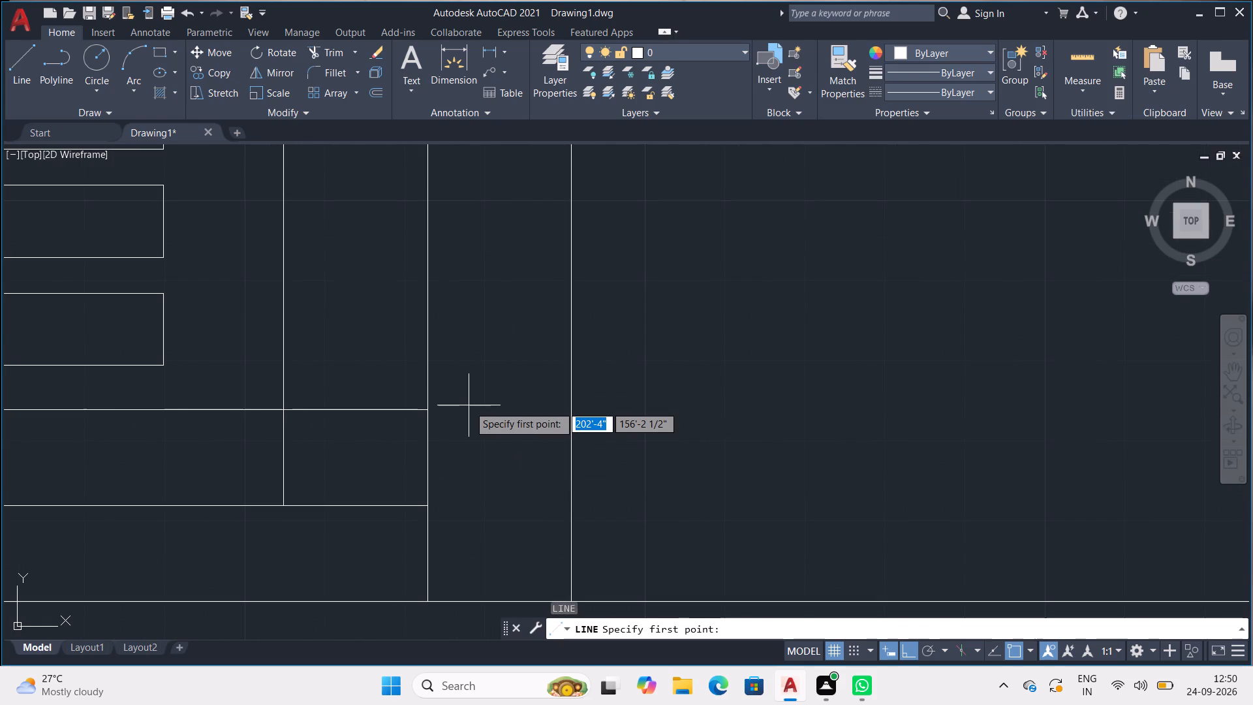
left_click(568, 409)
scroll(824, 419, "down", 2)
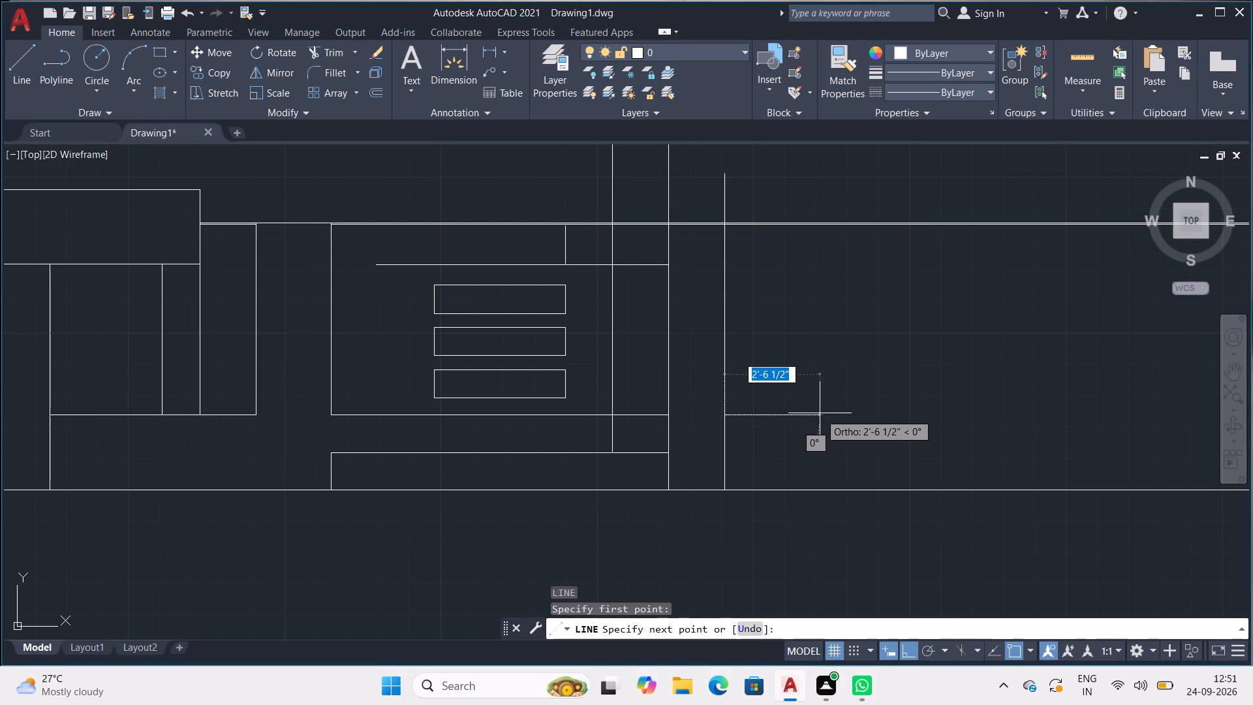
left_click(665, 412)
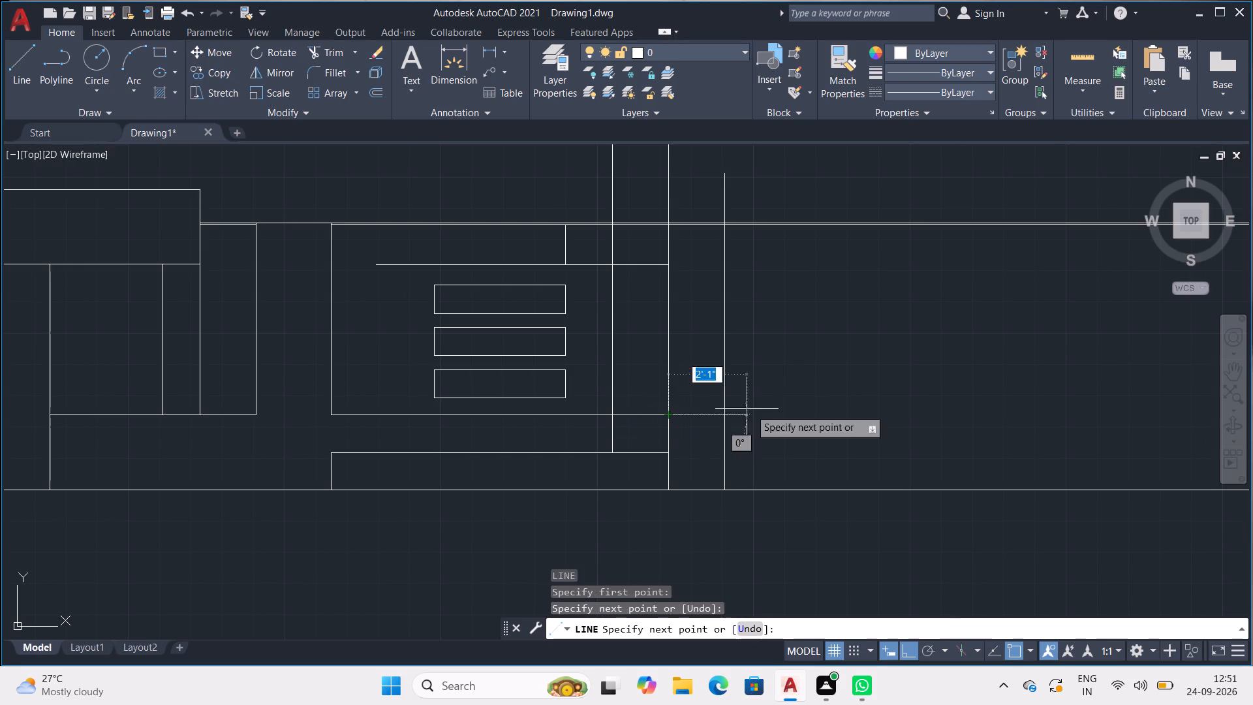
scroll(869, 418, "down", 1)
middle_click_drag(869, 418, 696, 411)
left_click(766, 413)
key("space")
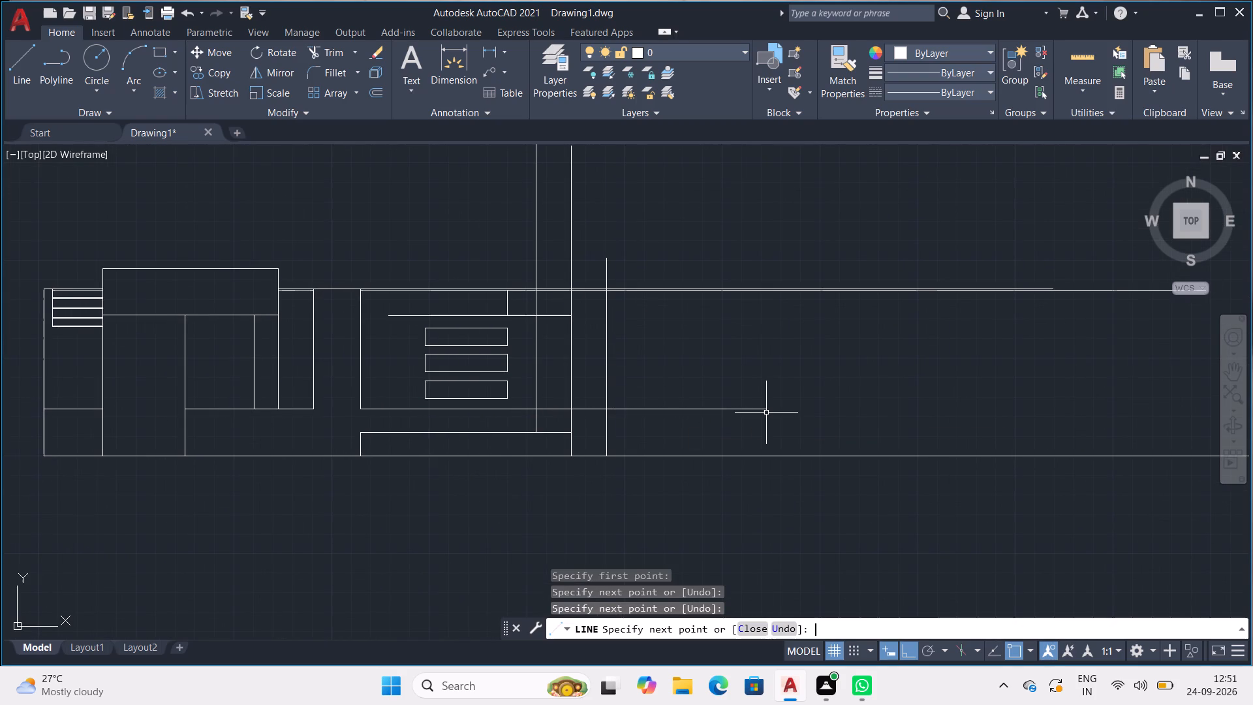
From the base of the new vertical, draw a line 2' along the baseline and straight up past the top lines.
key("l")
key("Return")
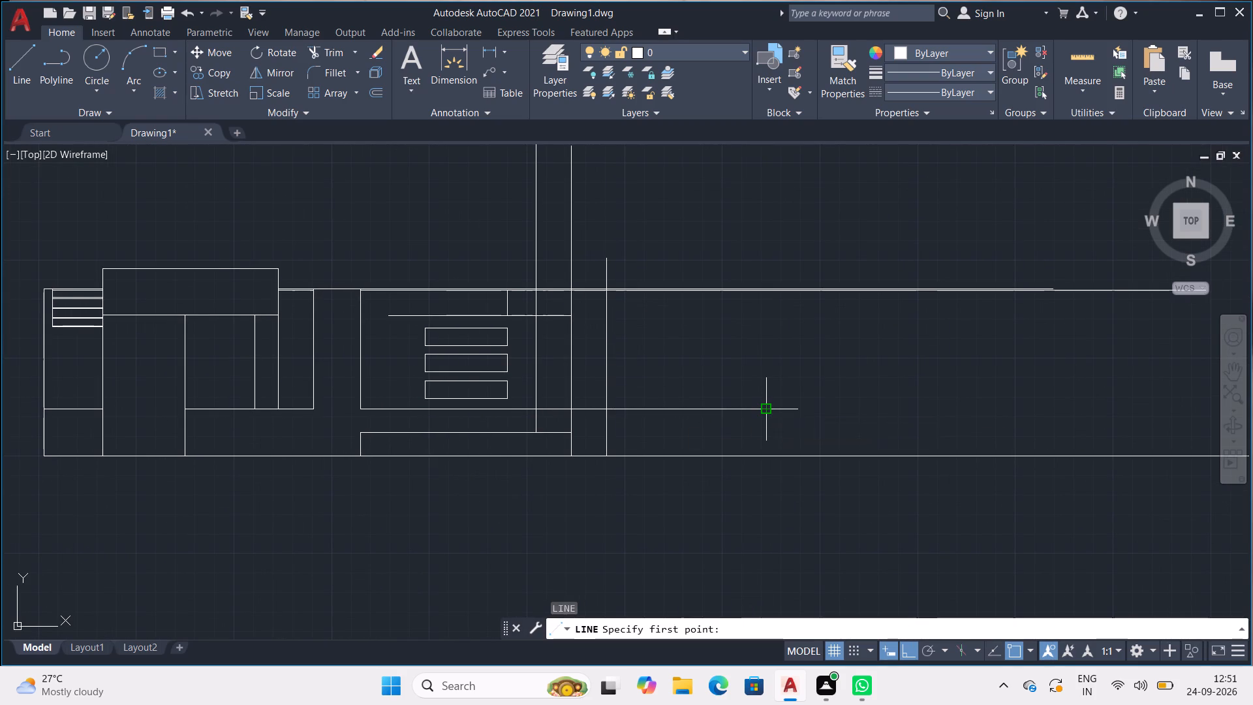
left_click(608, 459)
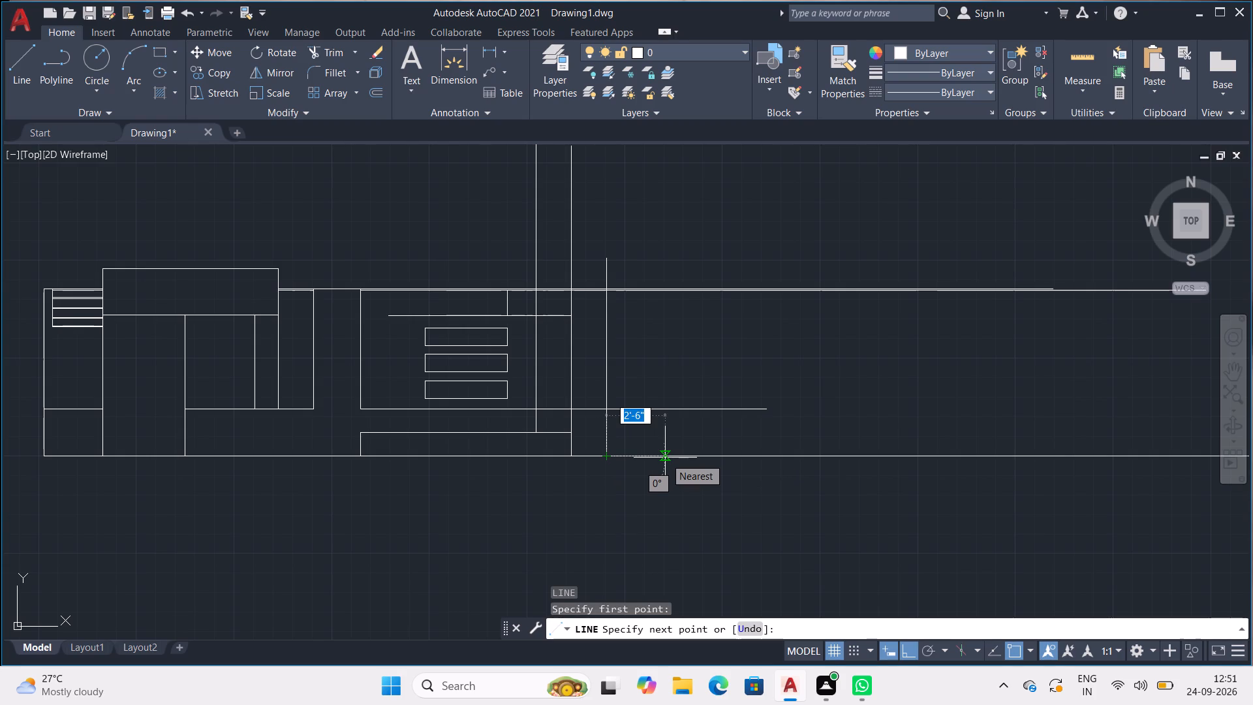
type("2'")
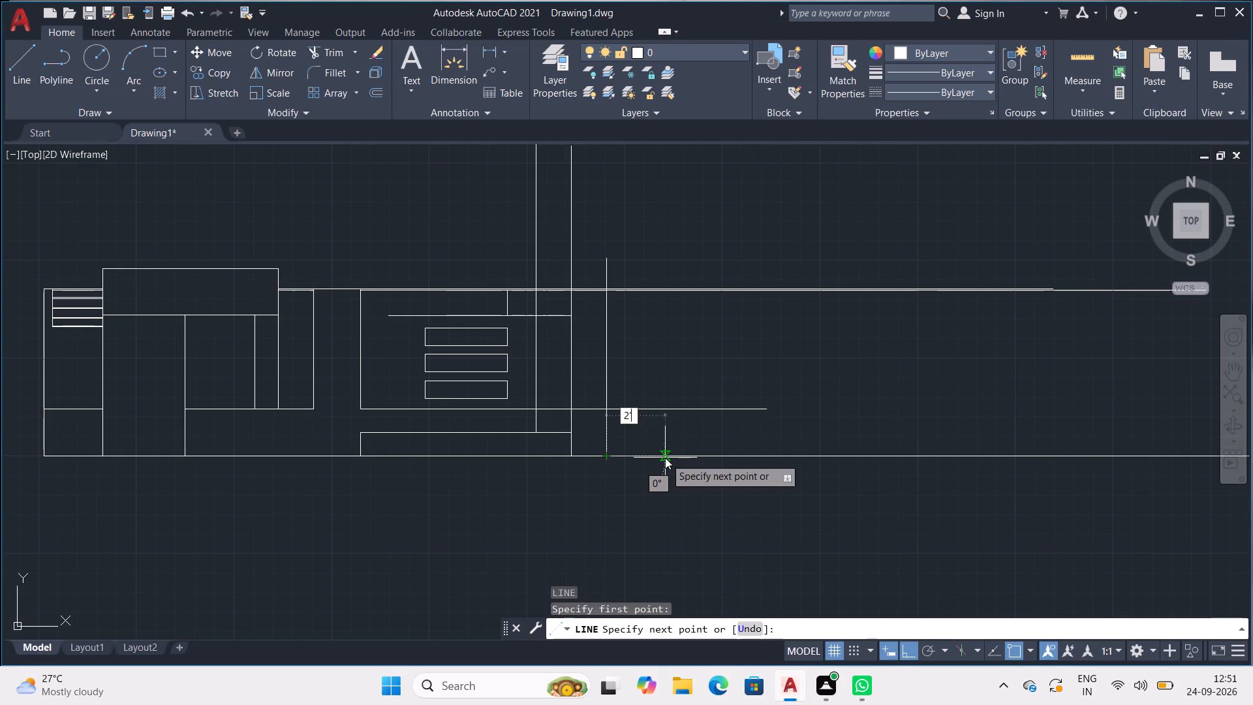
key("Return")
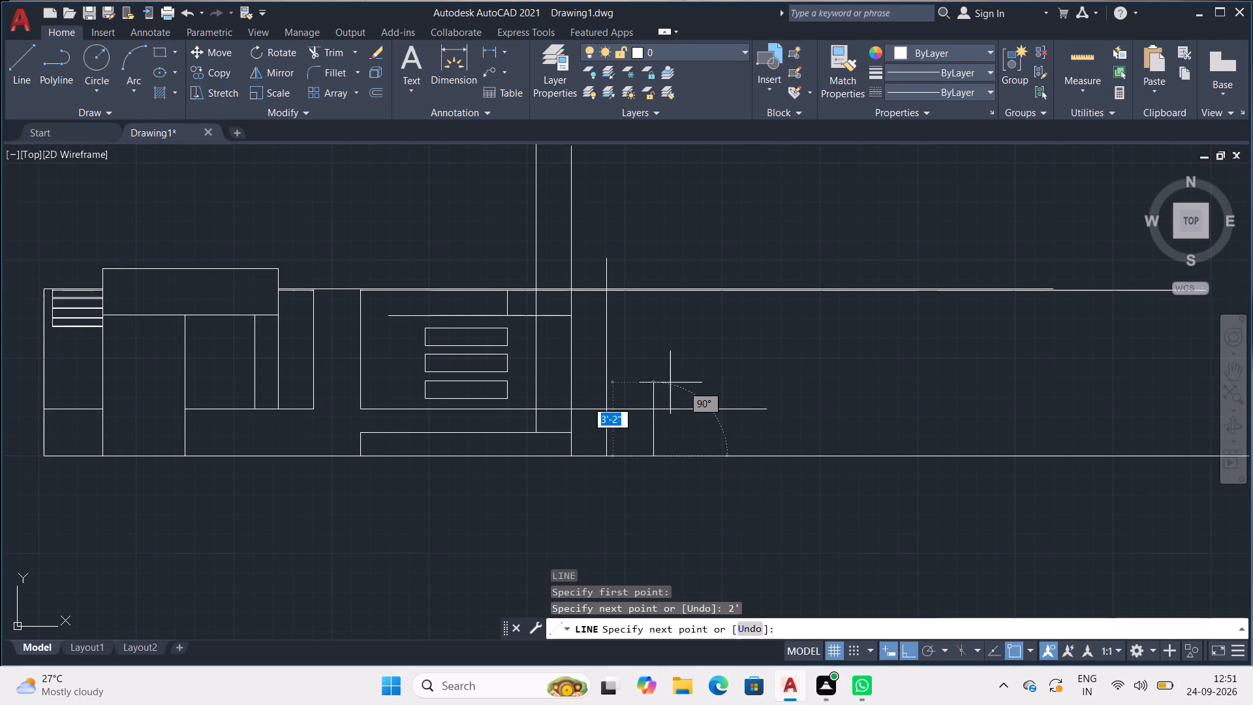
left_click(651, 267)
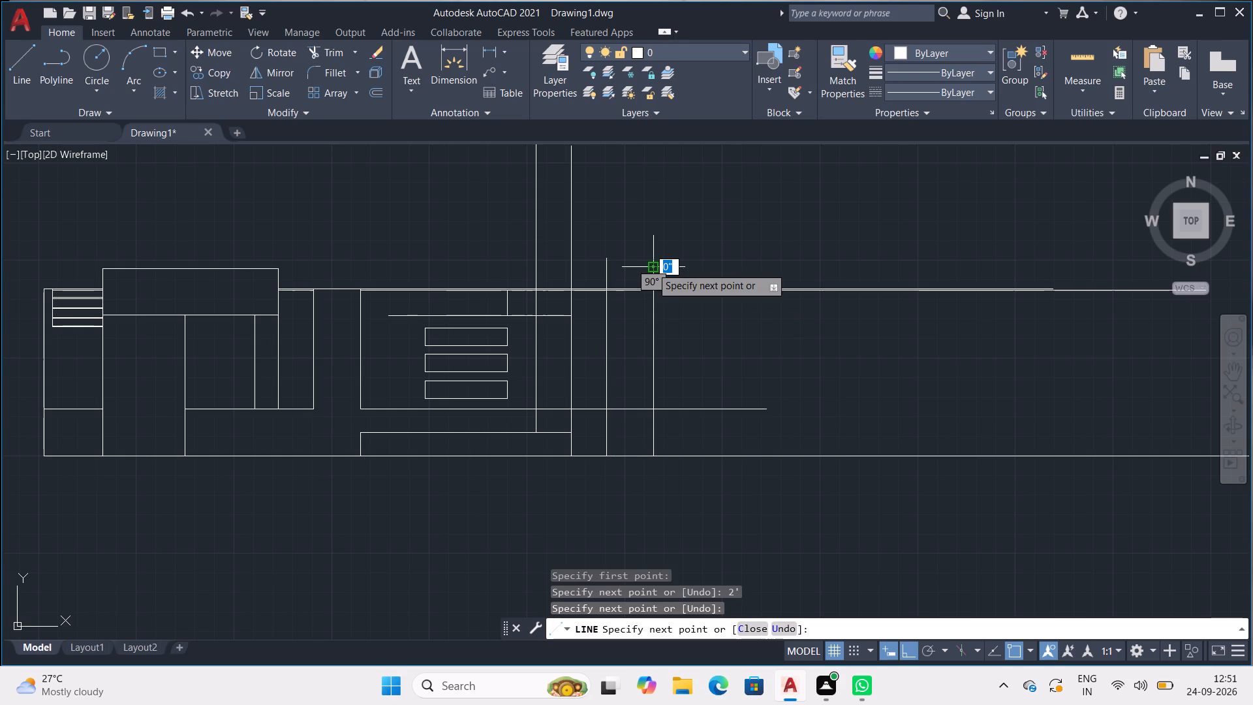
key("space")
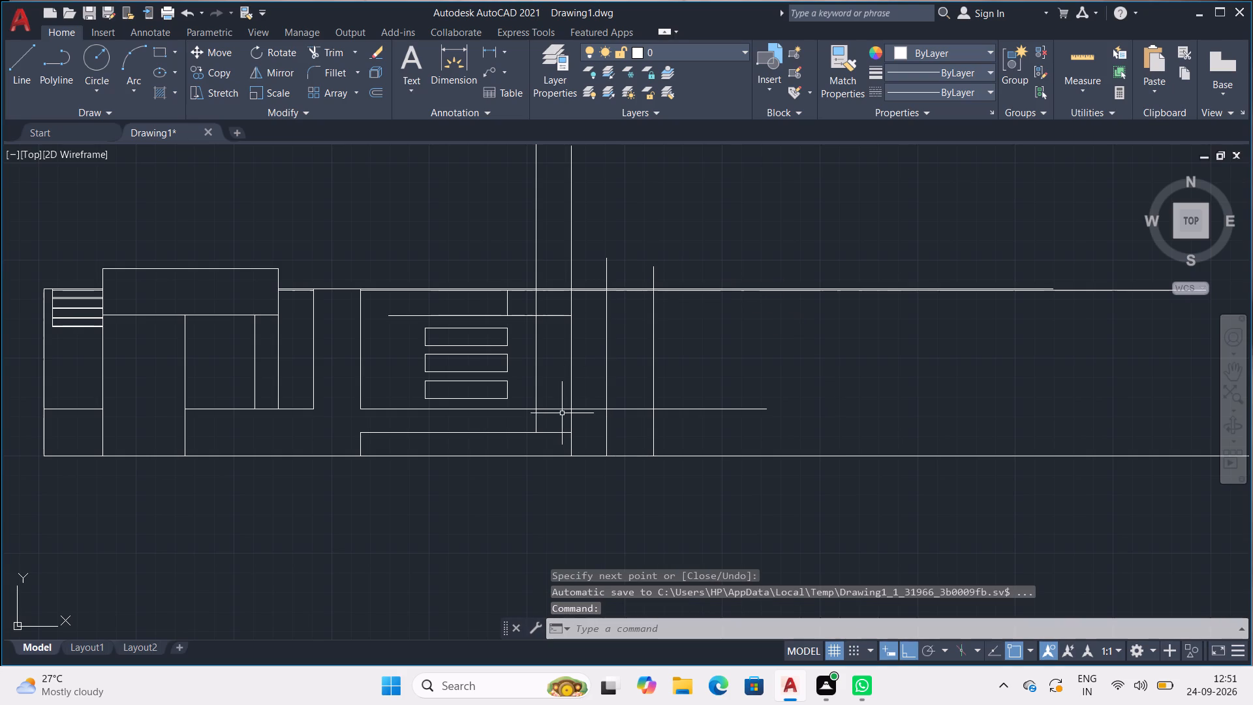
Trim the extended horizontal line out of the 2' gap between the two new verticals.
scroll(645, 411, "up", 2)
type("TR")
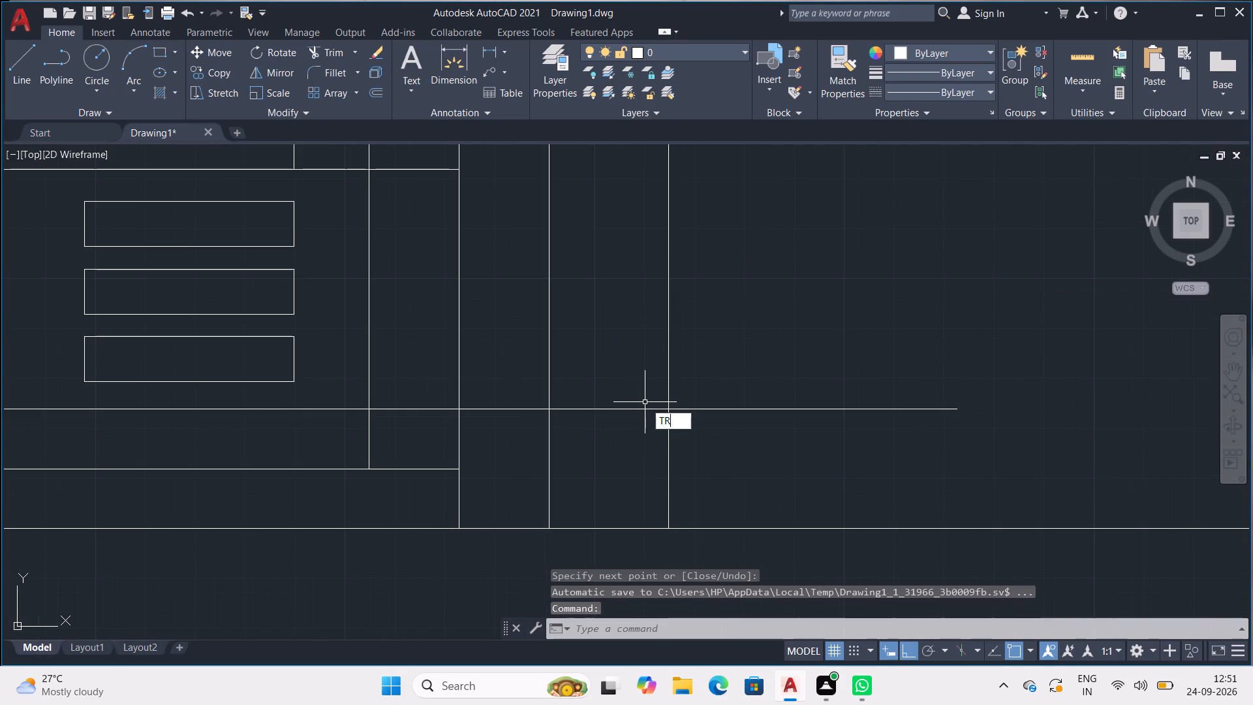
key("Return")
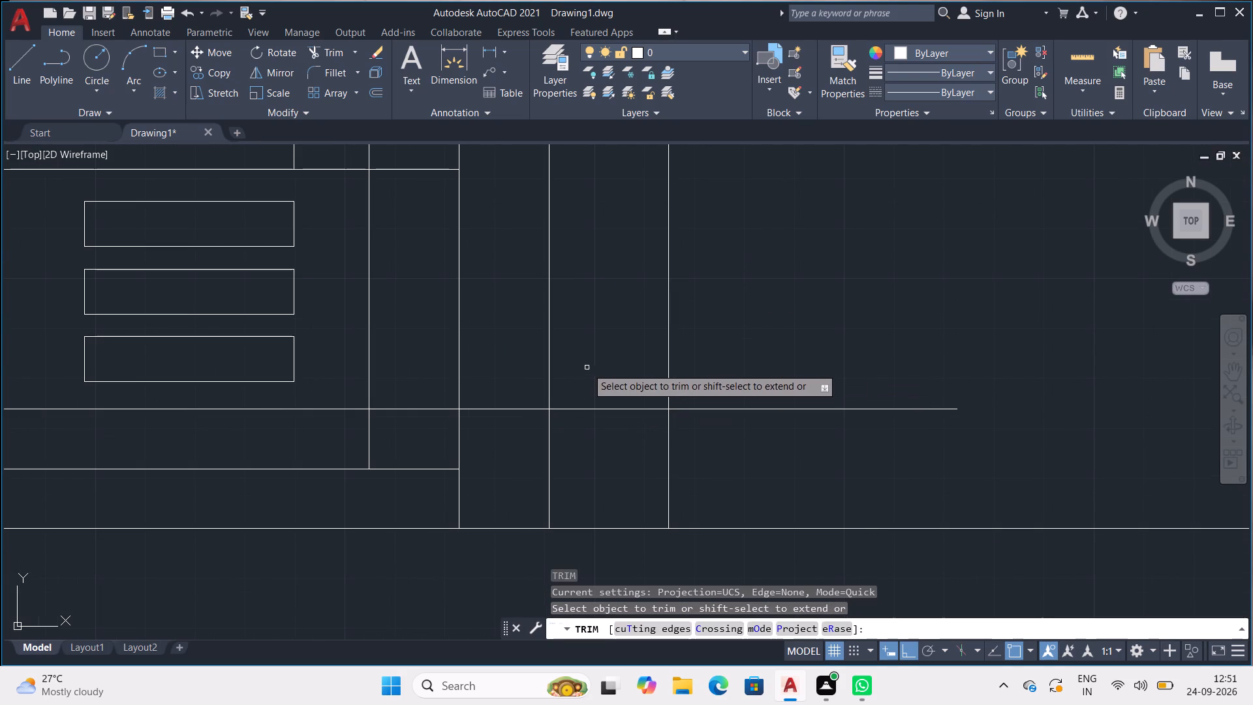
left_click_drag(587, 368, 589, 438)
scroll(593, 343, "down", 2)
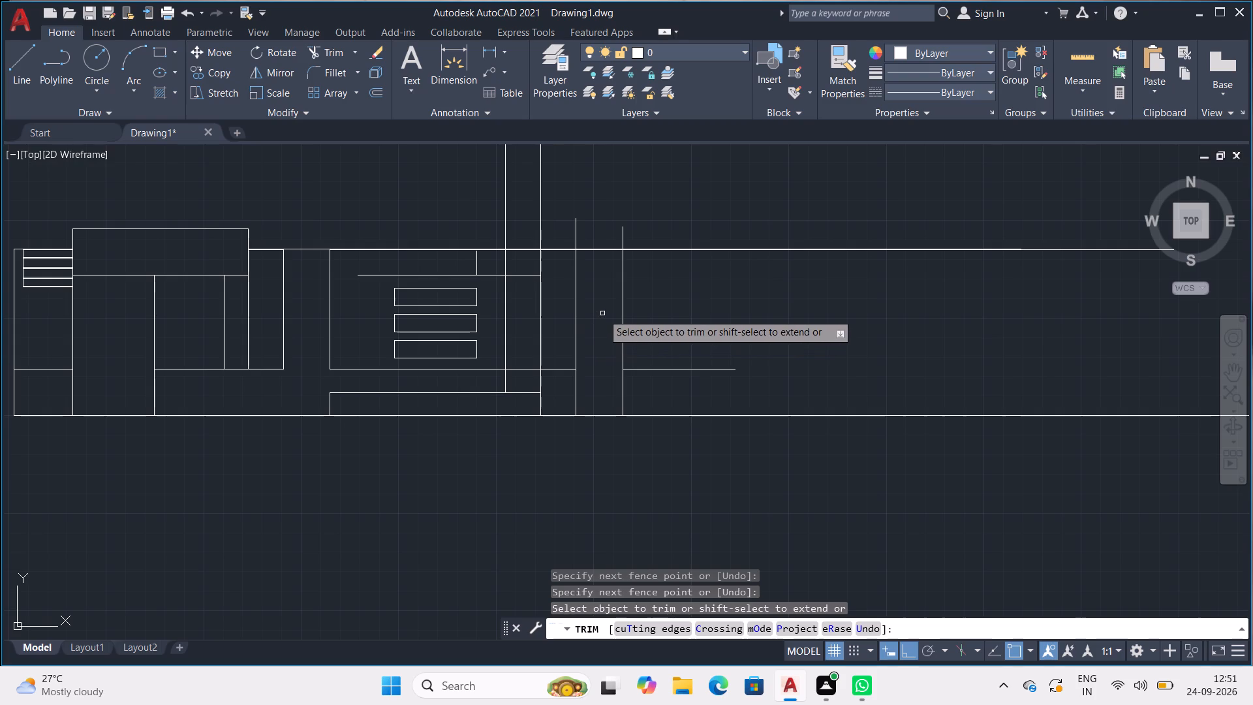
key("Escape")
From the second vertical's junction with the extended horizontal, draw a line 2'6" outward, up past the top lines, and down below the baseline.
key("l")
key("Return")
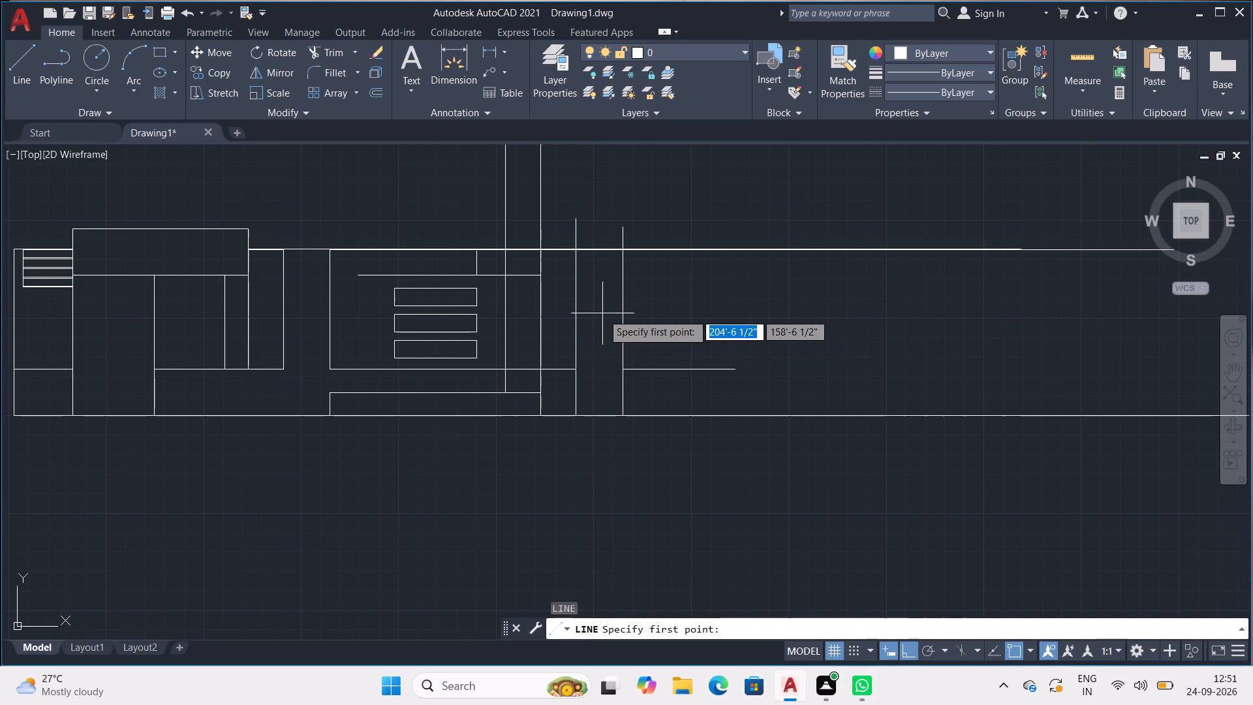
left_click(625, 372)
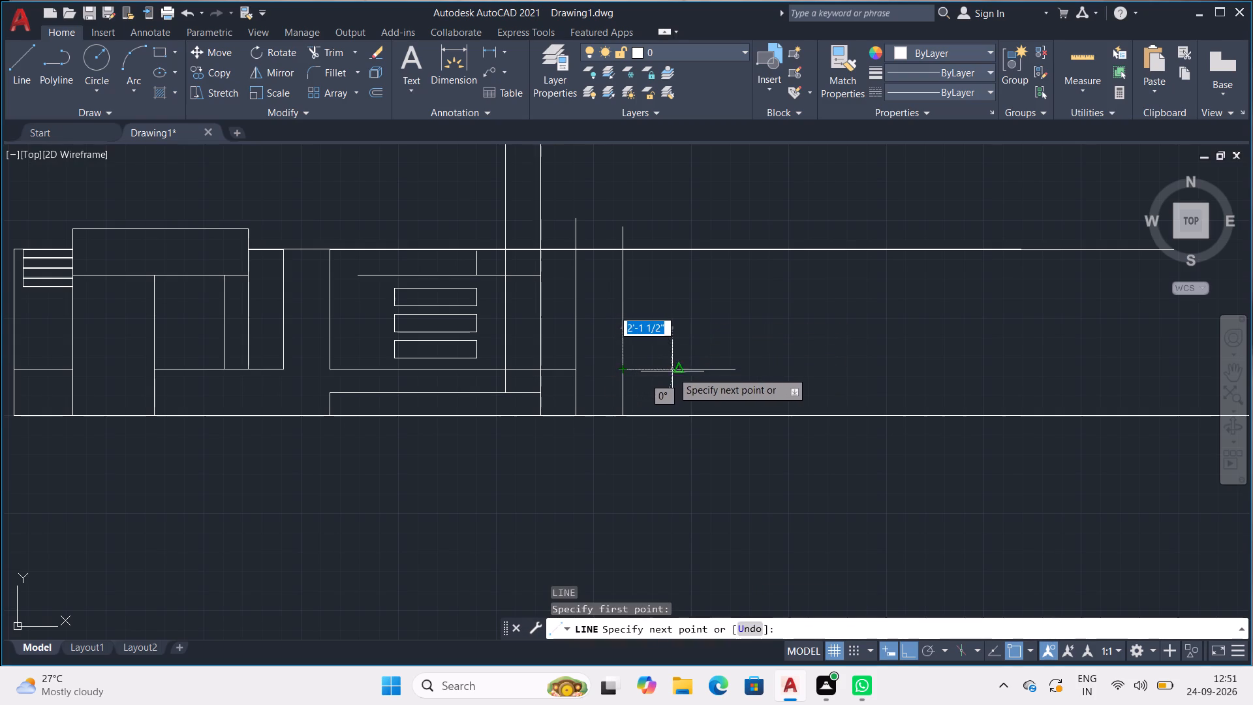
type("2'")
type("6\"")
key("Return")
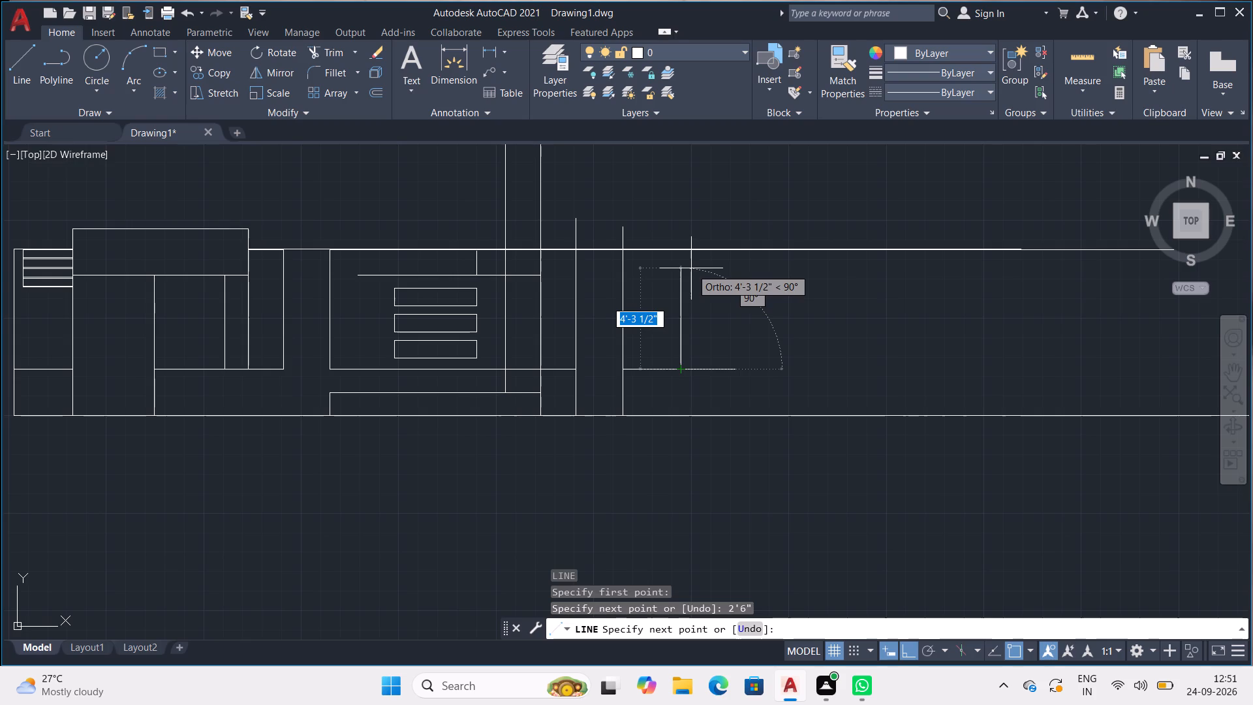
left_click(694, 217)
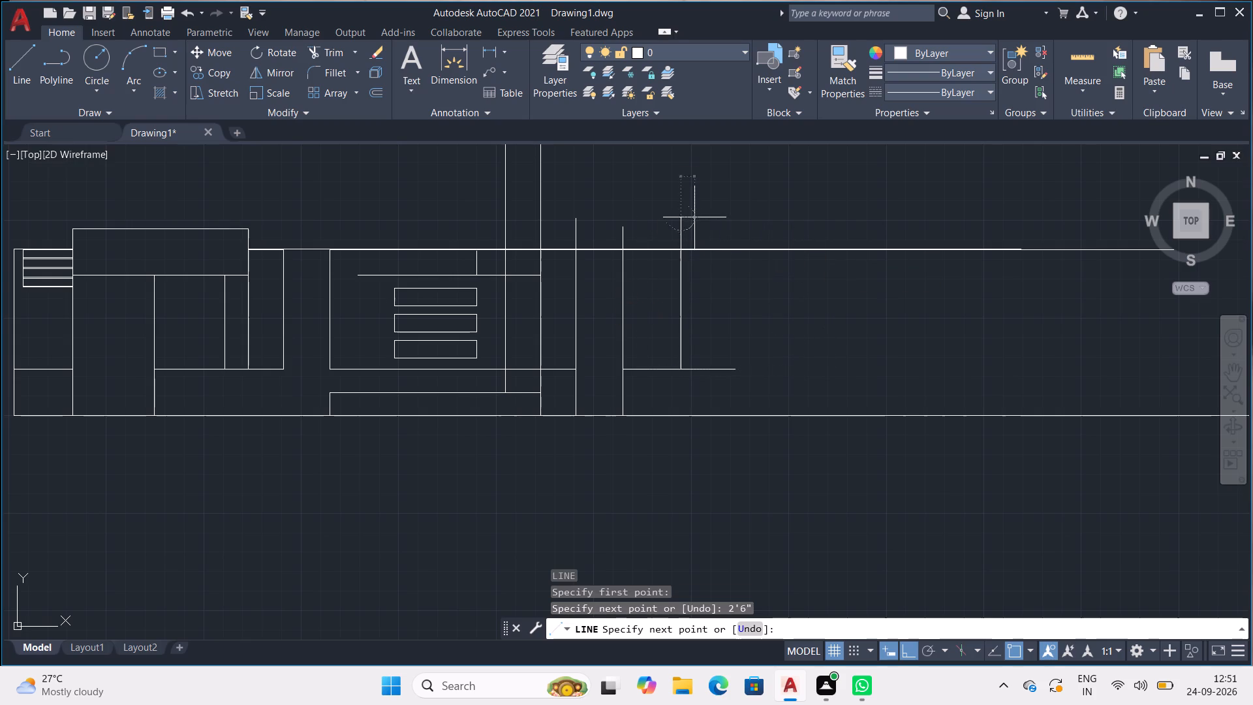
left_click(687, 460)
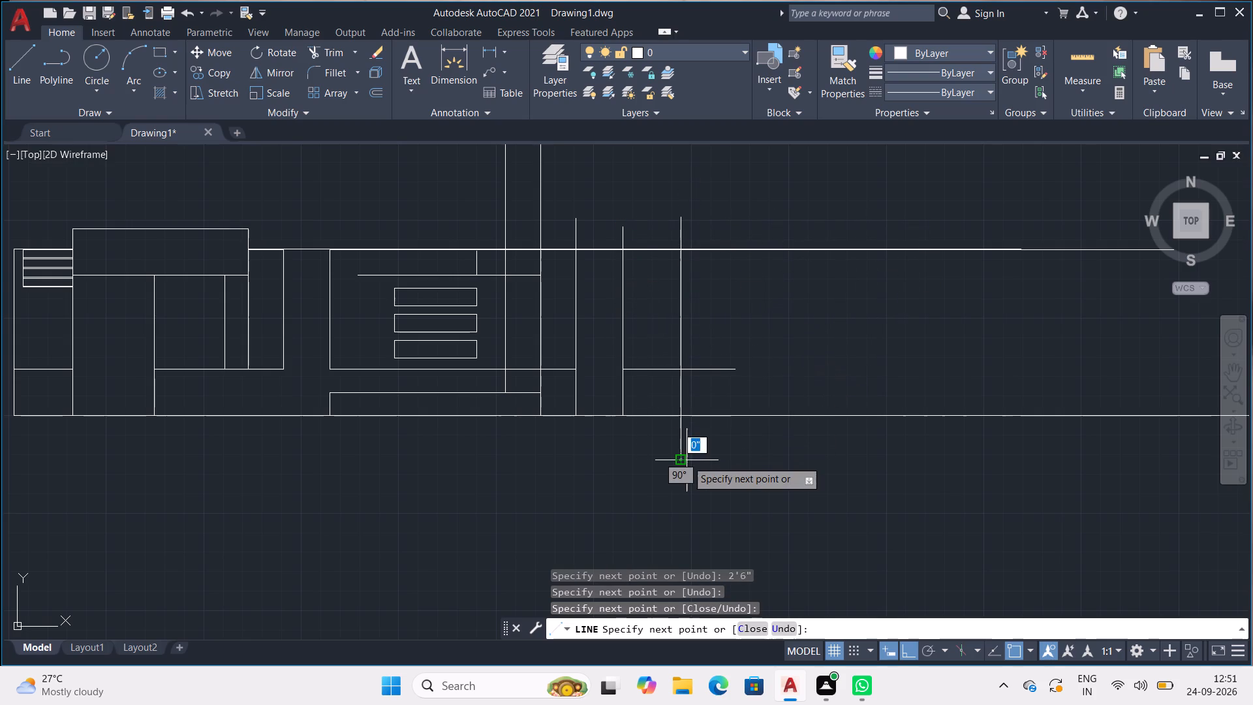
key("space")
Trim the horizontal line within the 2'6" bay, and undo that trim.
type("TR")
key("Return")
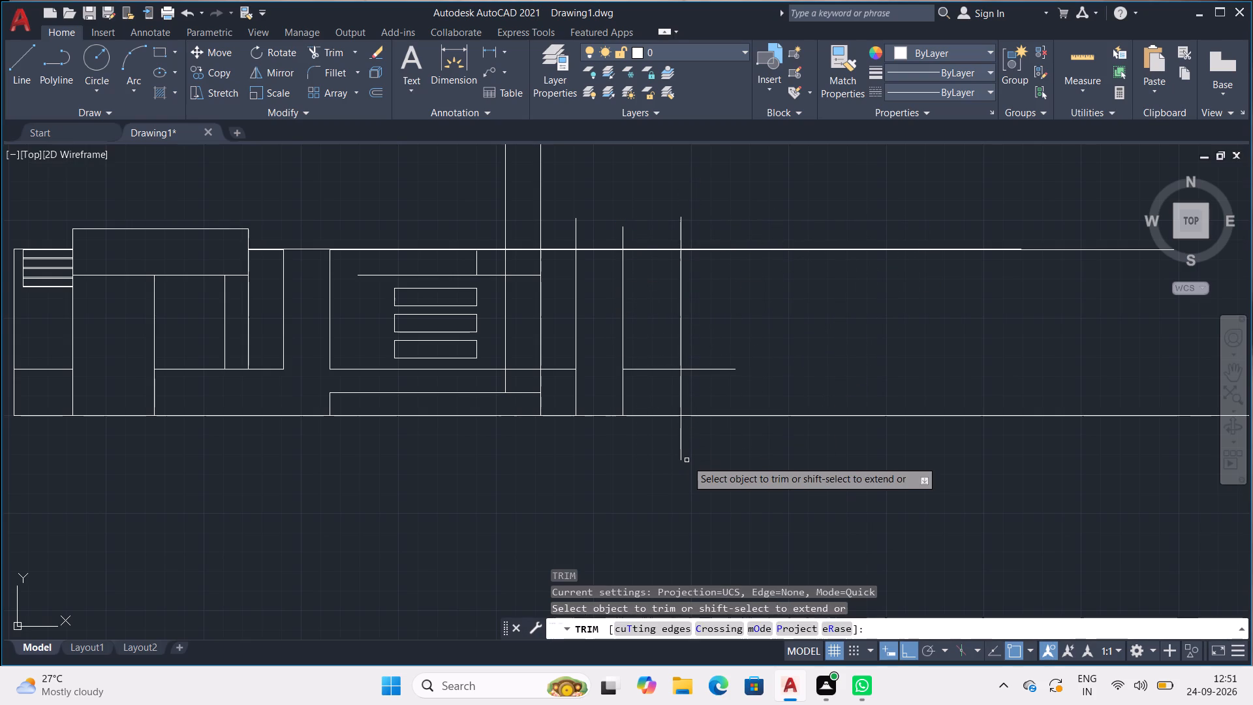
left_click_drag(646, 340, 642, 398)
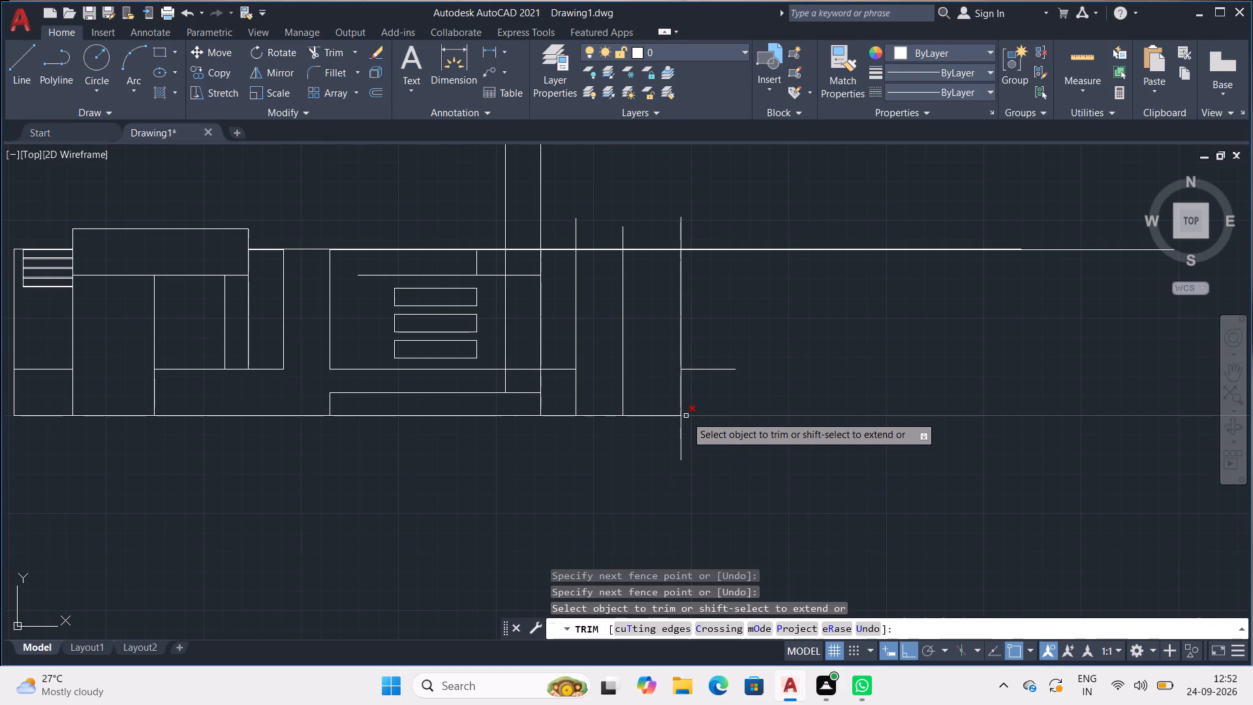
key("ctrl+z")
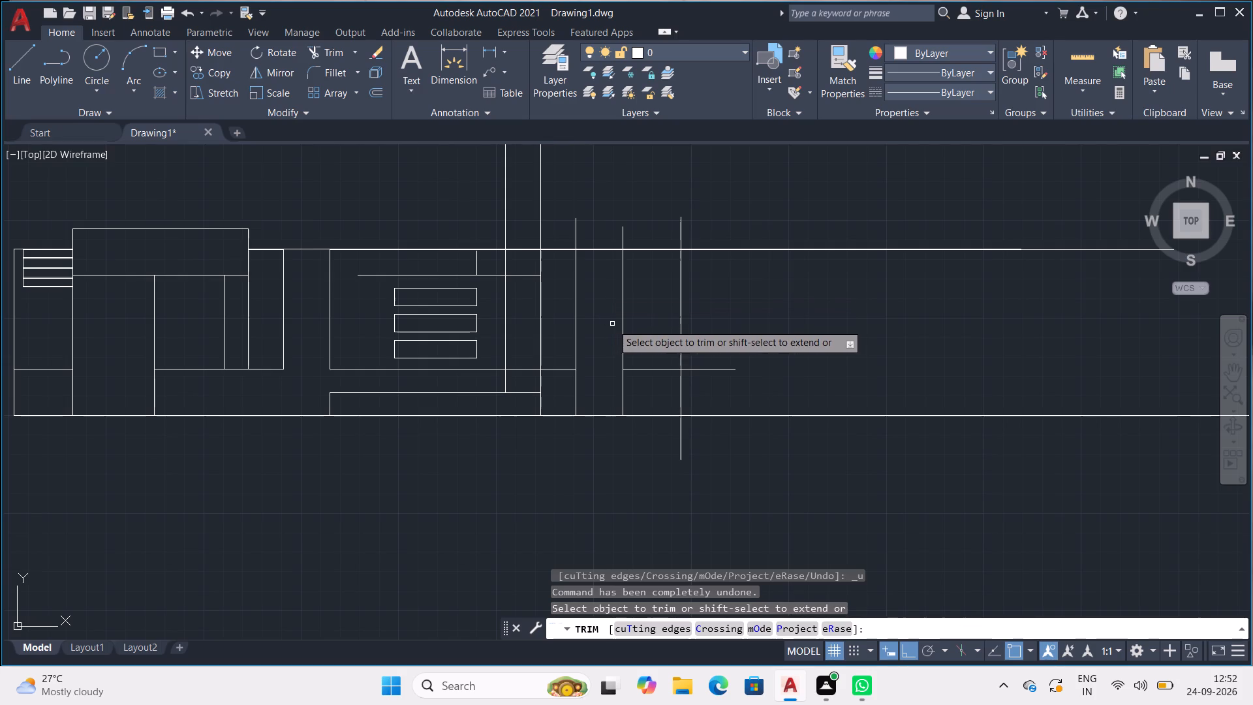
Trim the two verticals bounding the 2' gap below the horizontal line's level, and trim the outermost vertical below the baseline.
left_click_drag(572, 395, 628, 391)
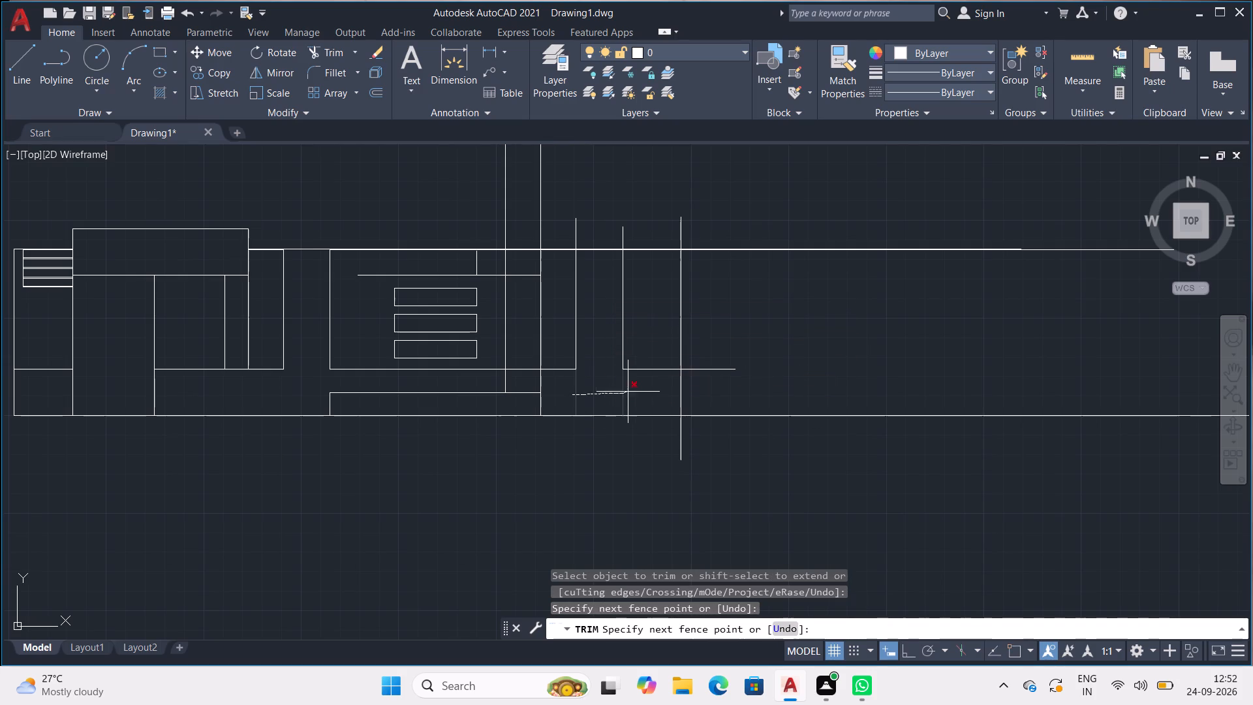
left_click_drag(628, 391, 633, 390)
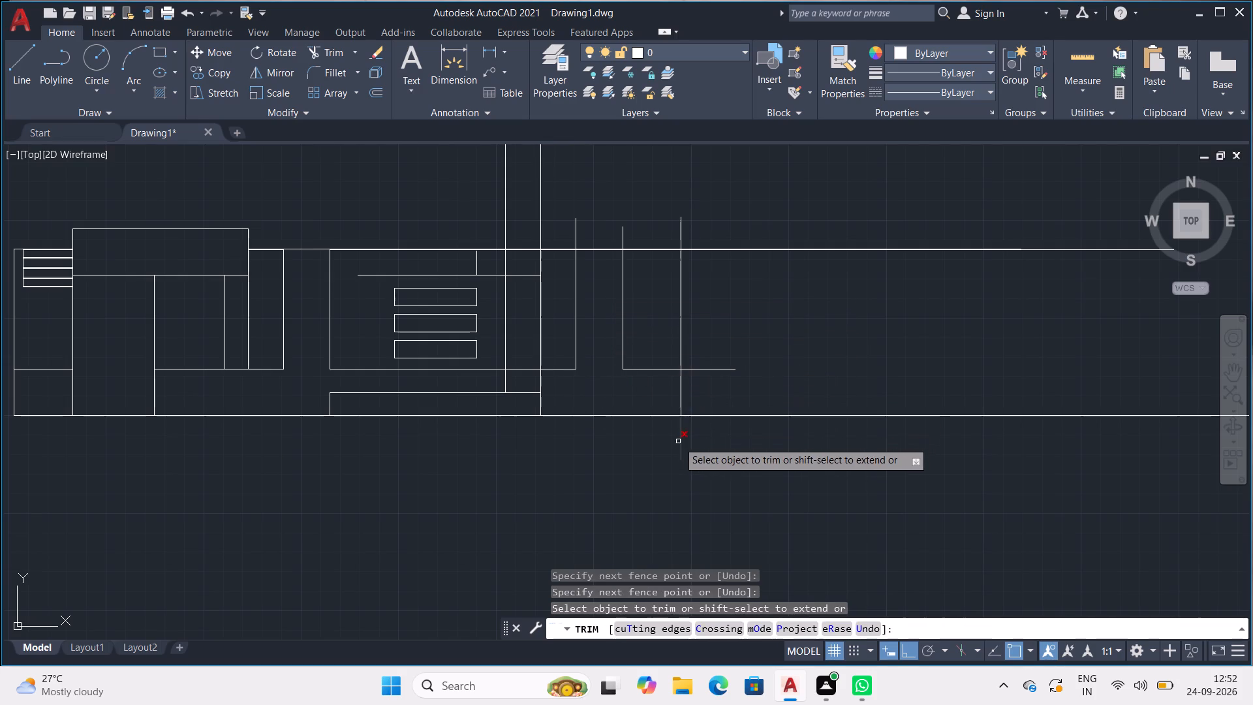
left_click_drag(672, 441, 712, 442)
scroll(747, 307, "down", 1)
middle_click_drag(743, 308, 563, 312)
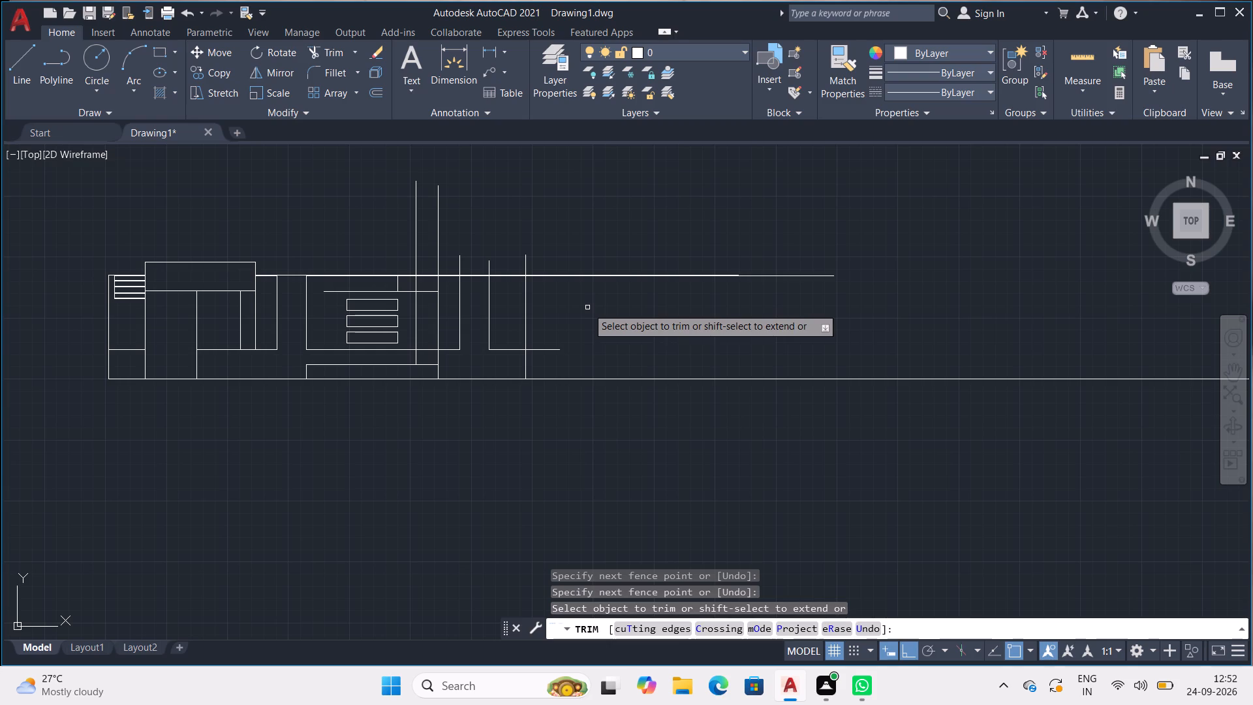
From the outermost vertical's foot on the baseline, draw a line 9" outward and up past the top lines.
key("Escape")
key("Escape")
key("l")
key("Return")
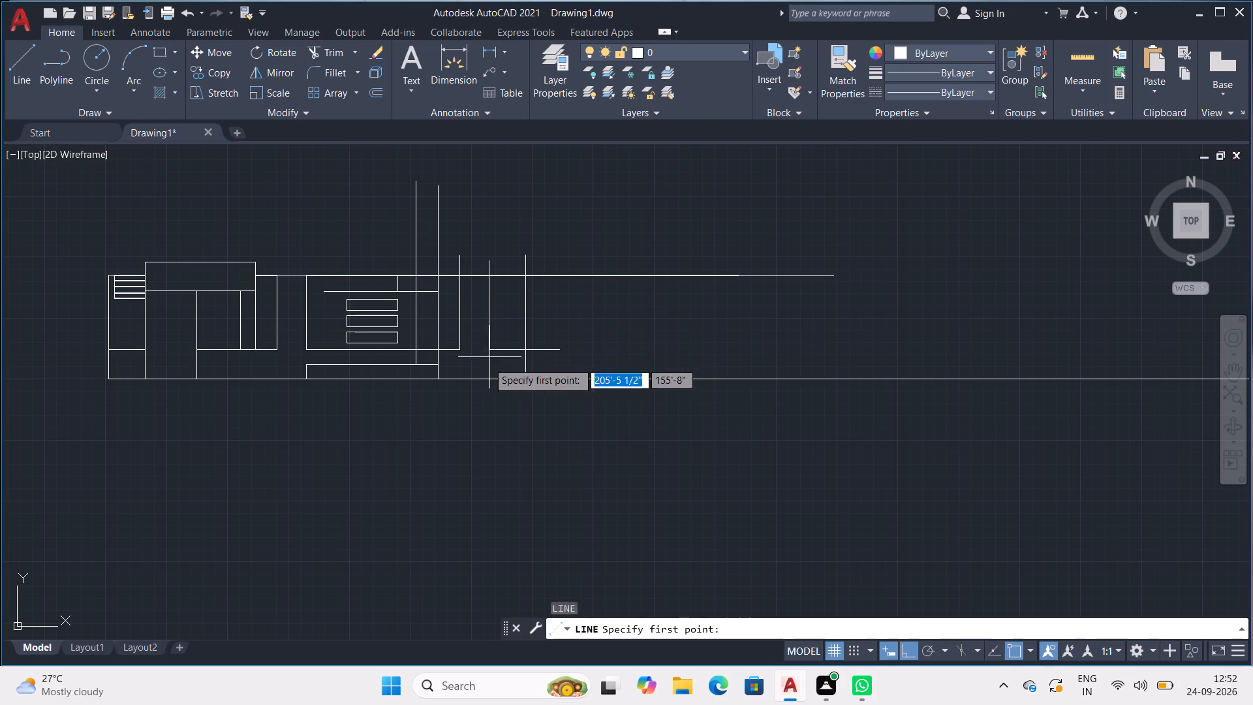
scroll(528, 380, "up", 3)
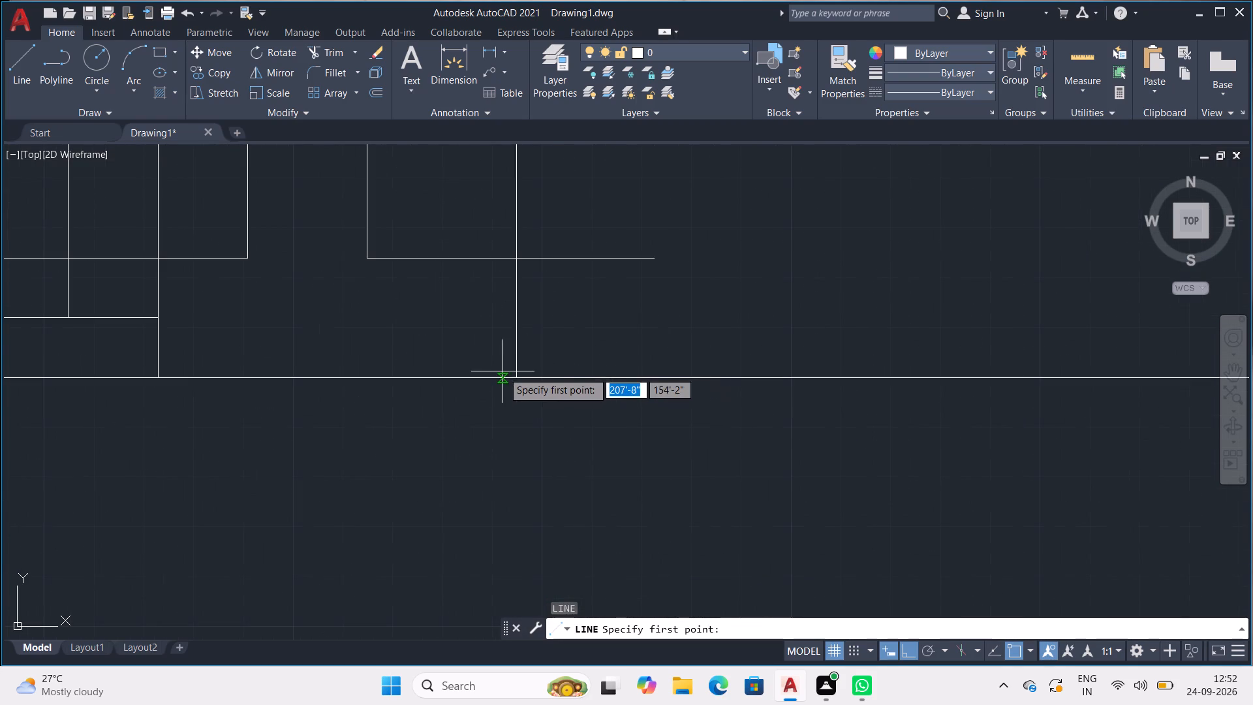
left_click(516, 375)
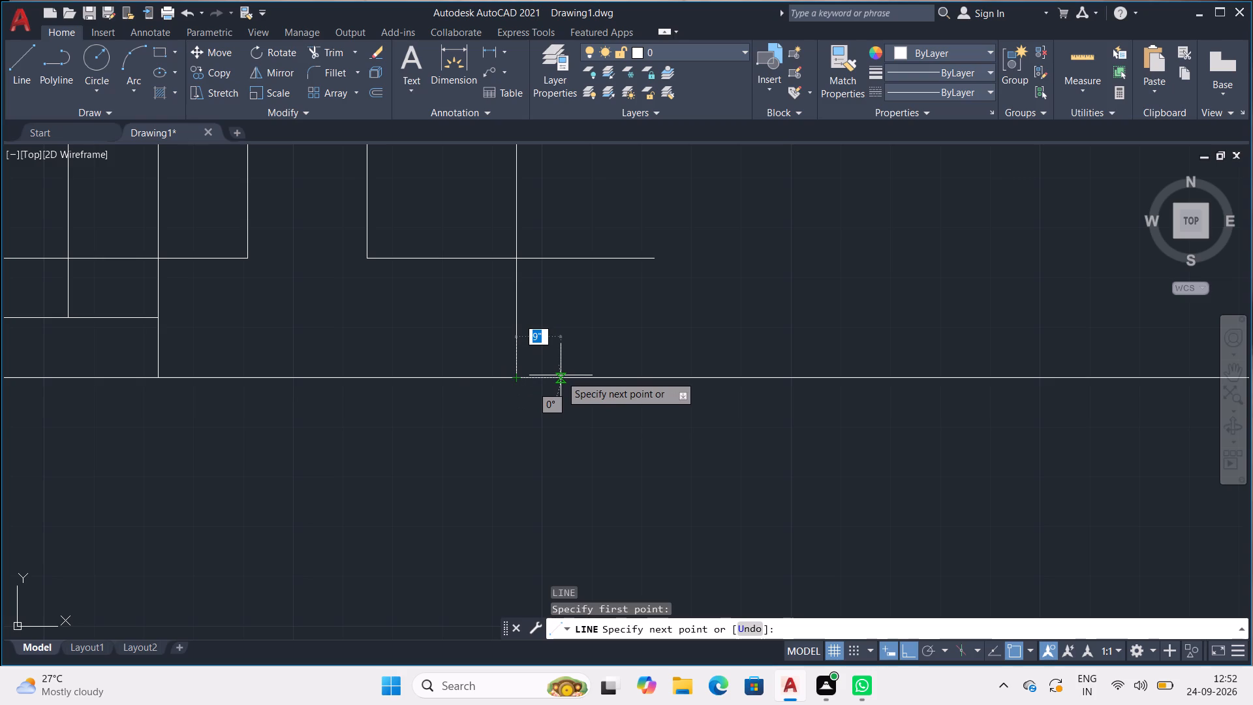
type("9\"")
key("Return")
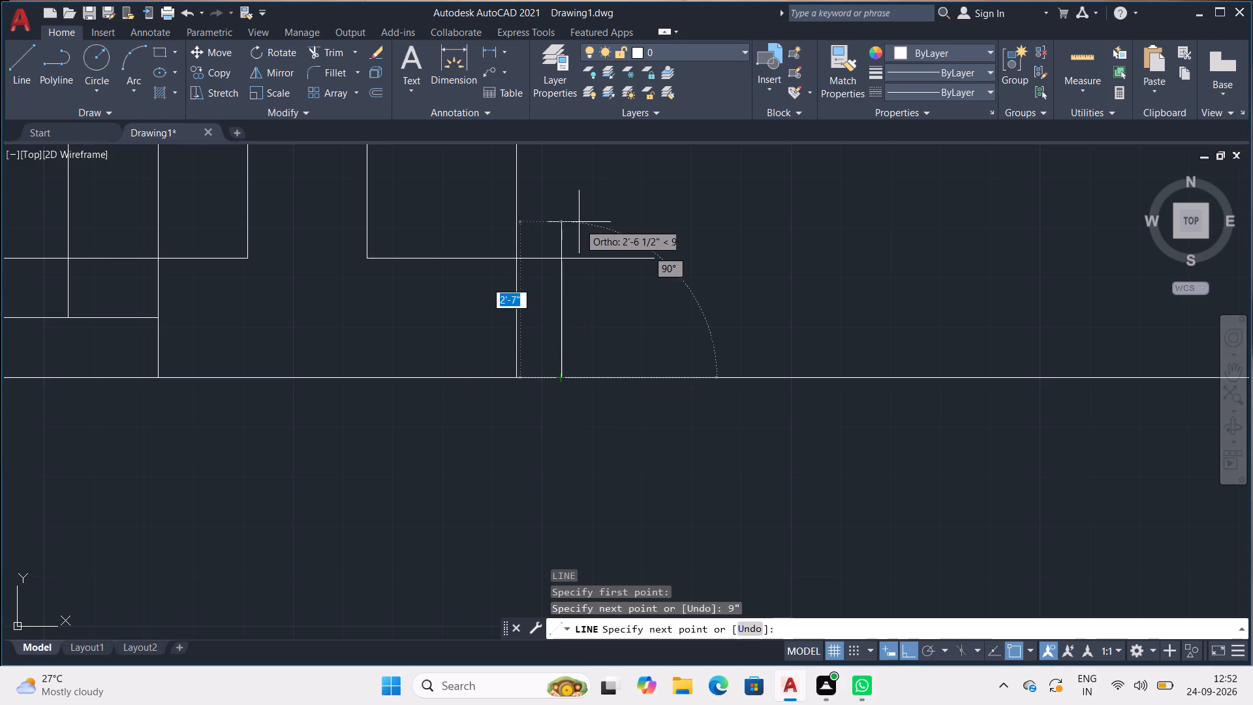
scroll(570, 213, "down", 2)
middle_click_drag(554, 178, 542, 297)
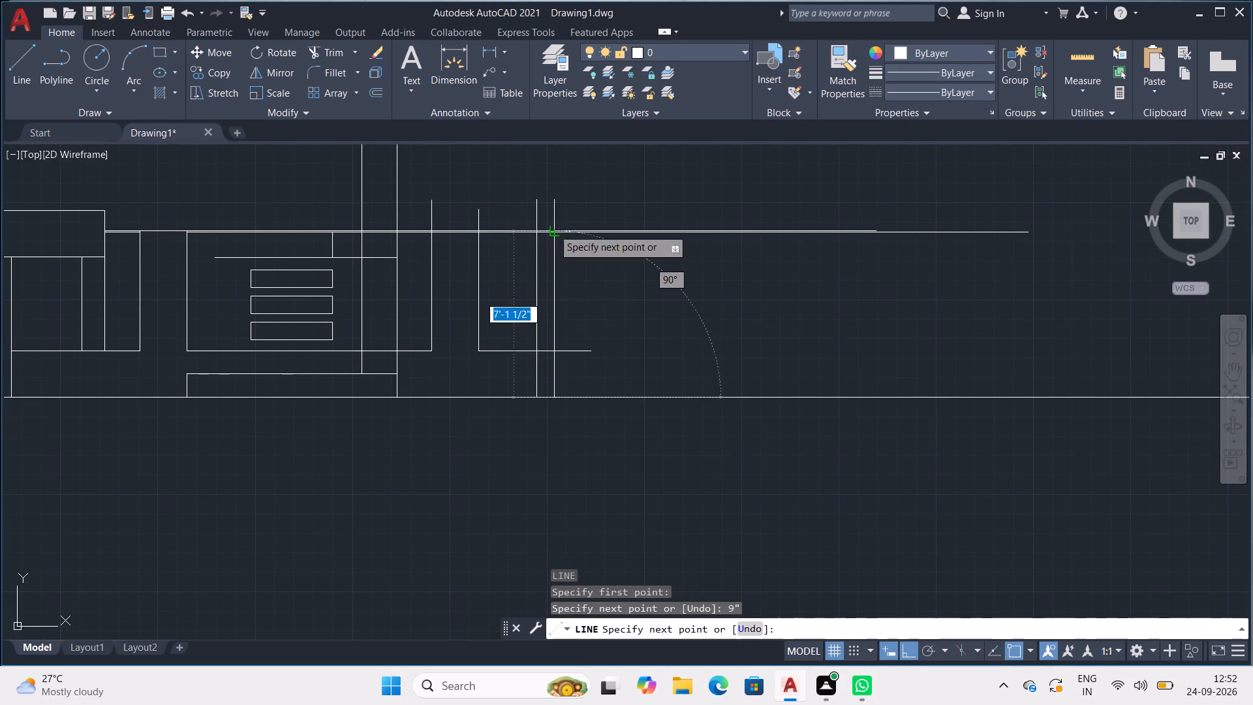
left_click(563, 213)
key("space")
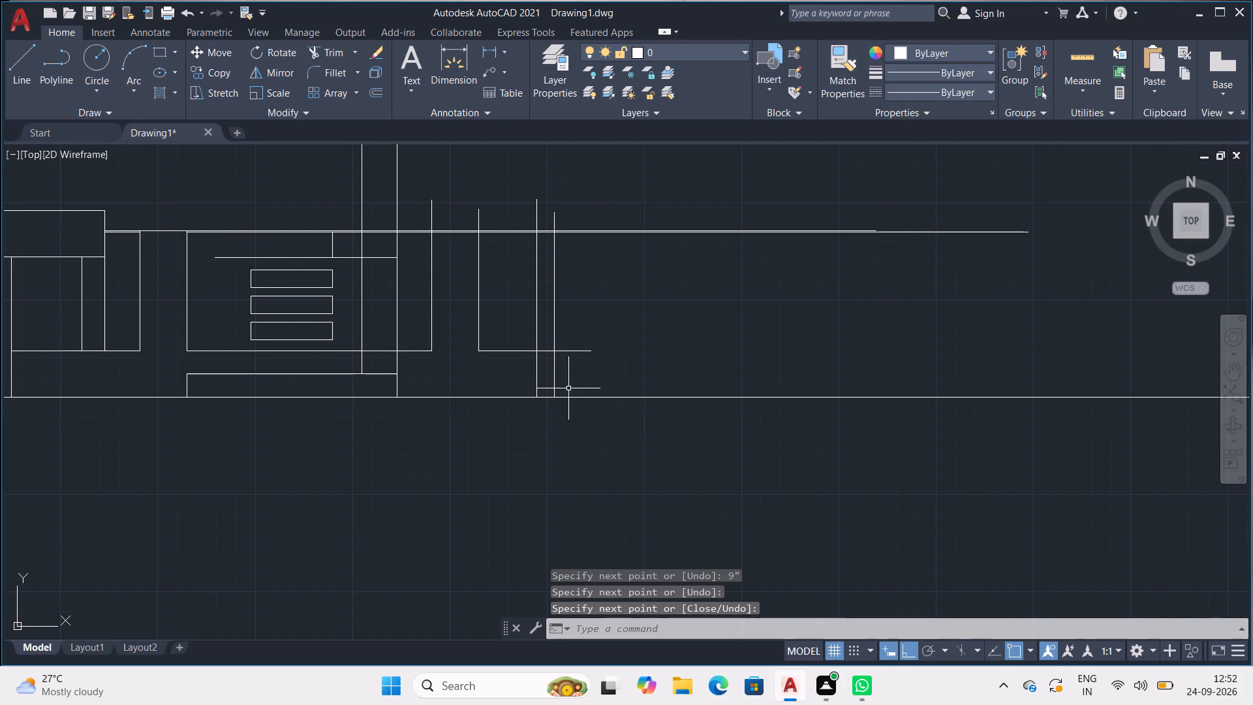
From the new vertical's foot on the baseline, draw a line 8' up and about 3'10" horizontally outward.
key("l")
key("Return")
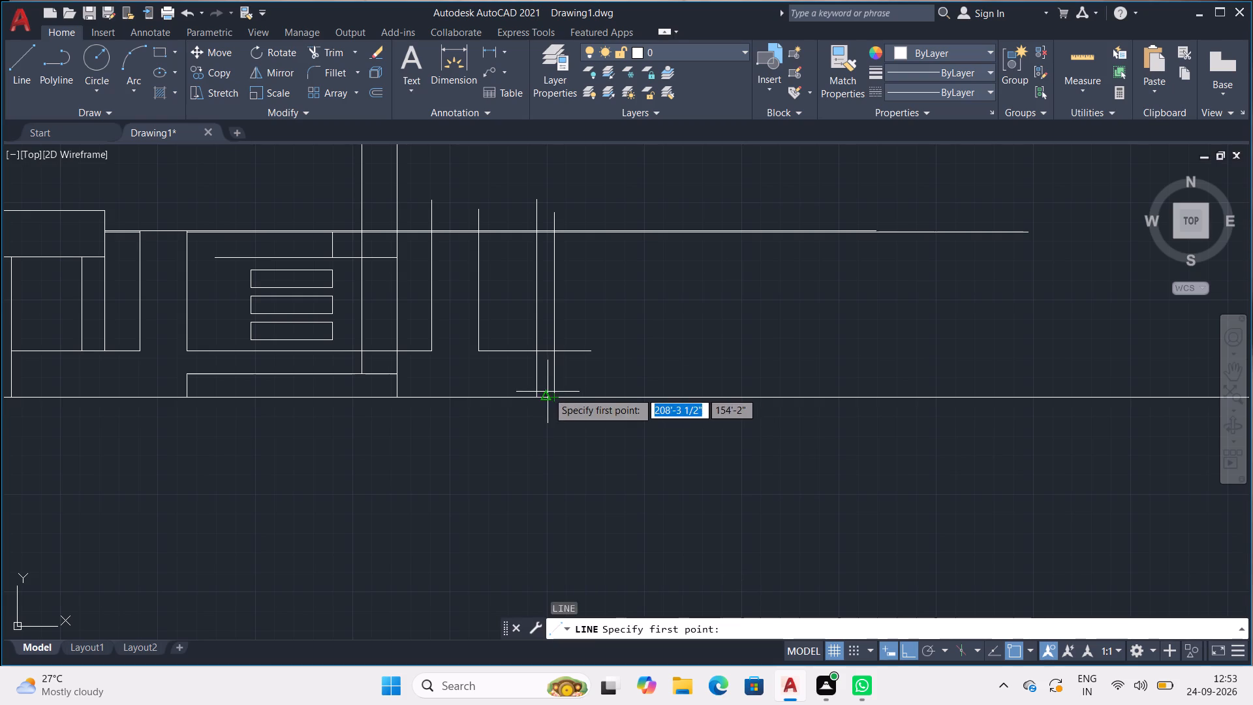
left_click(556, 393)
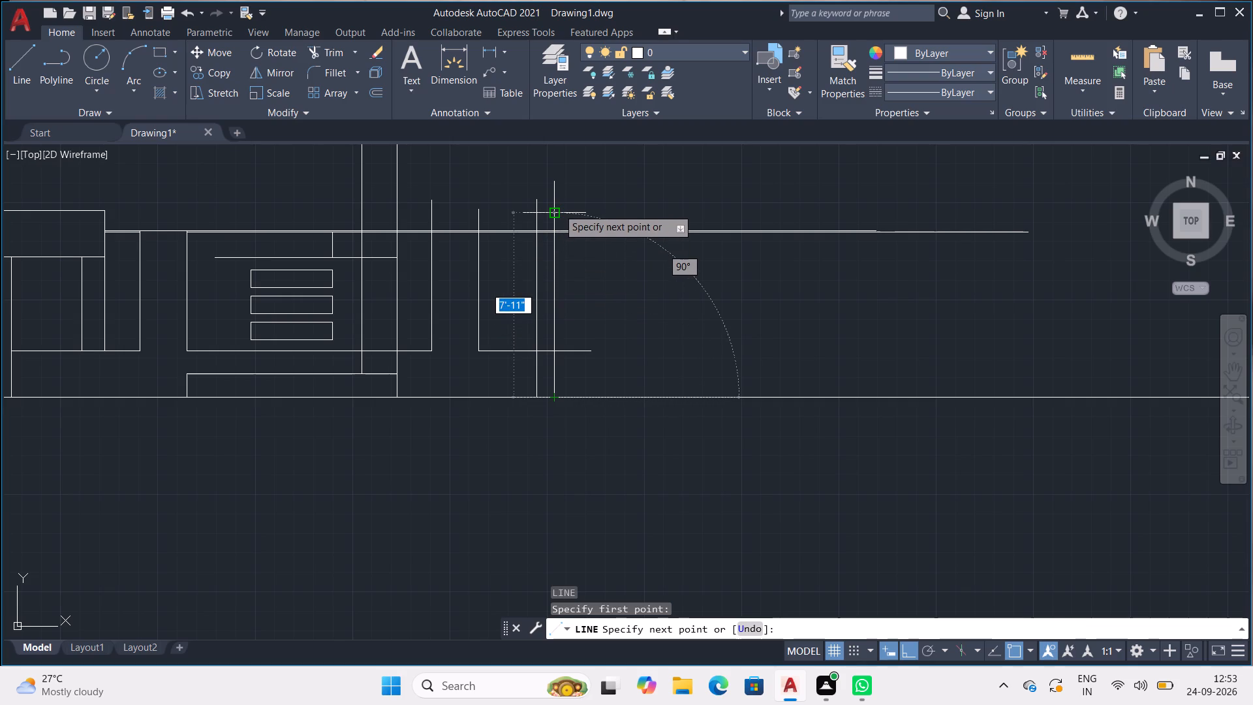
type("8'")
key("Return")
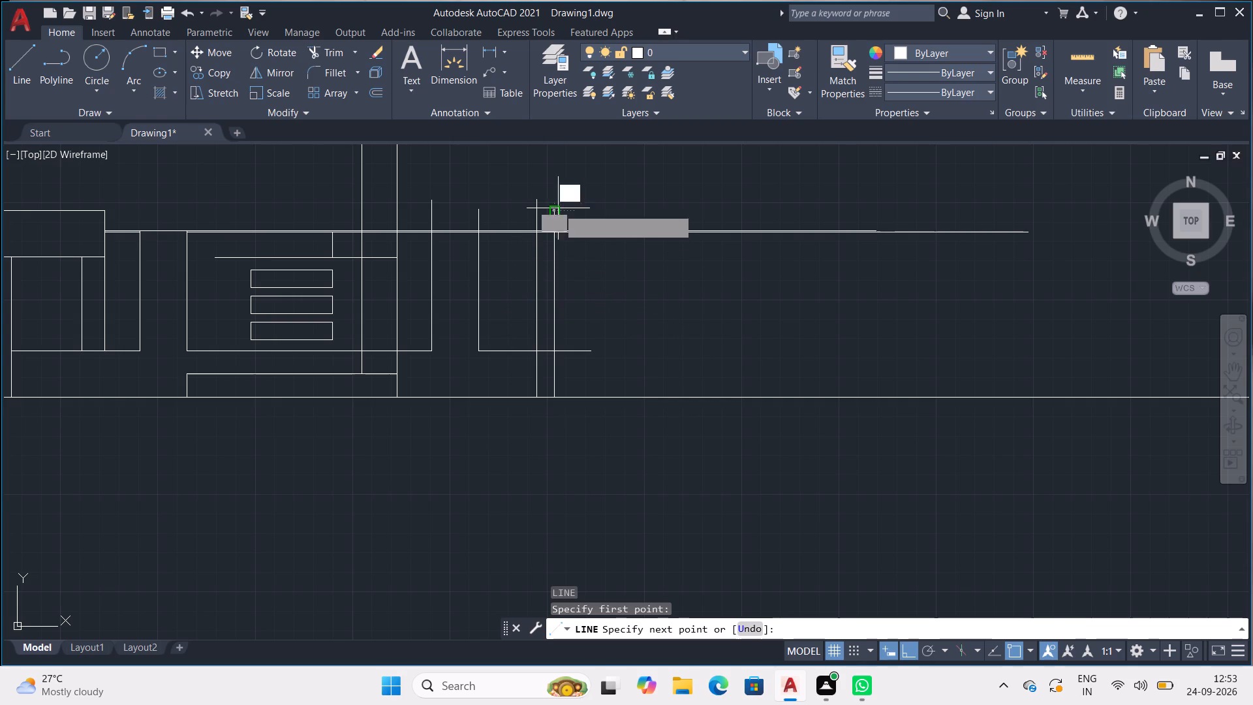
left_click(643, 206)
key("Escape")
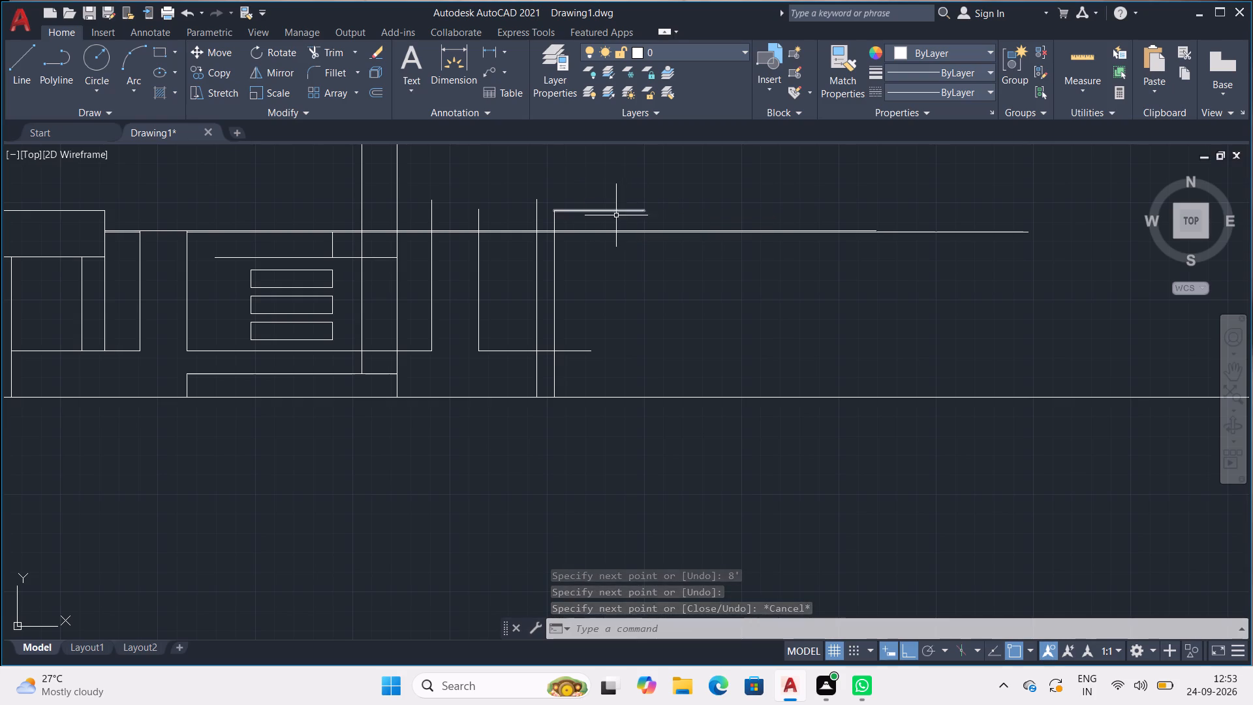
From the top corner of the 8' vertical, draw a line 1'3" outward and straight down past the baseline.
scroll(583, 255, "up", 1)
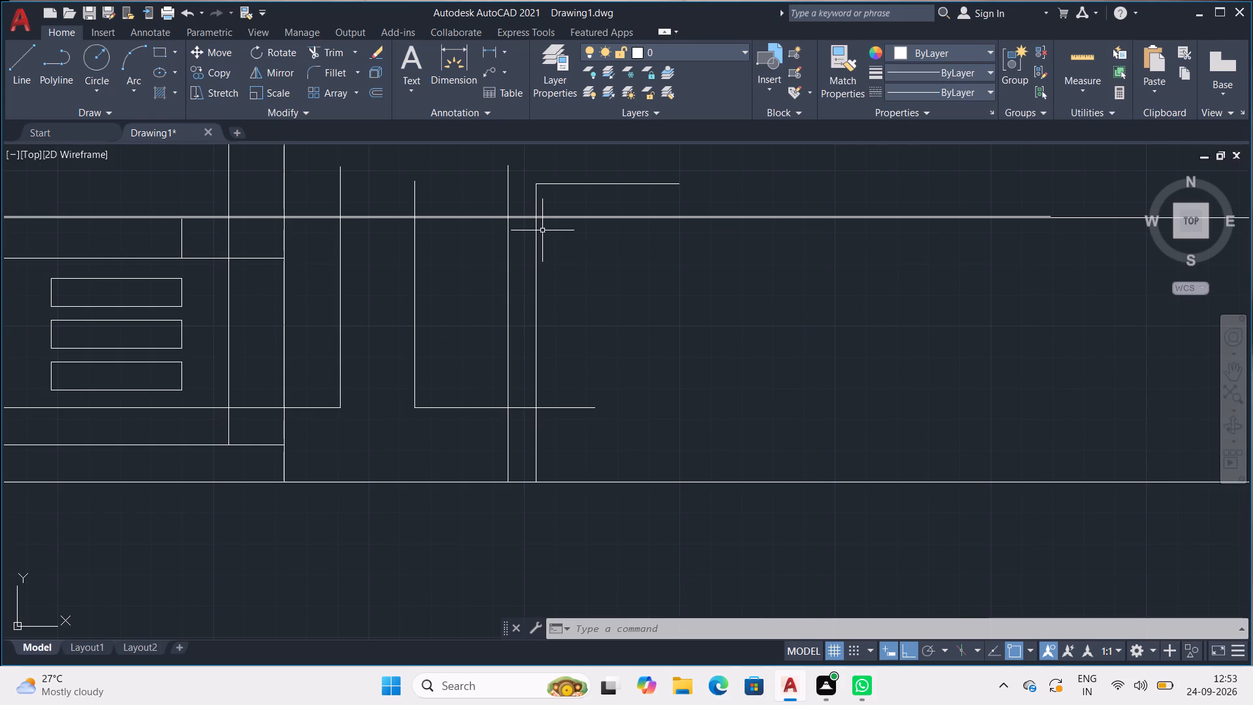
middle_click_drag(542, 230, 491, 233)
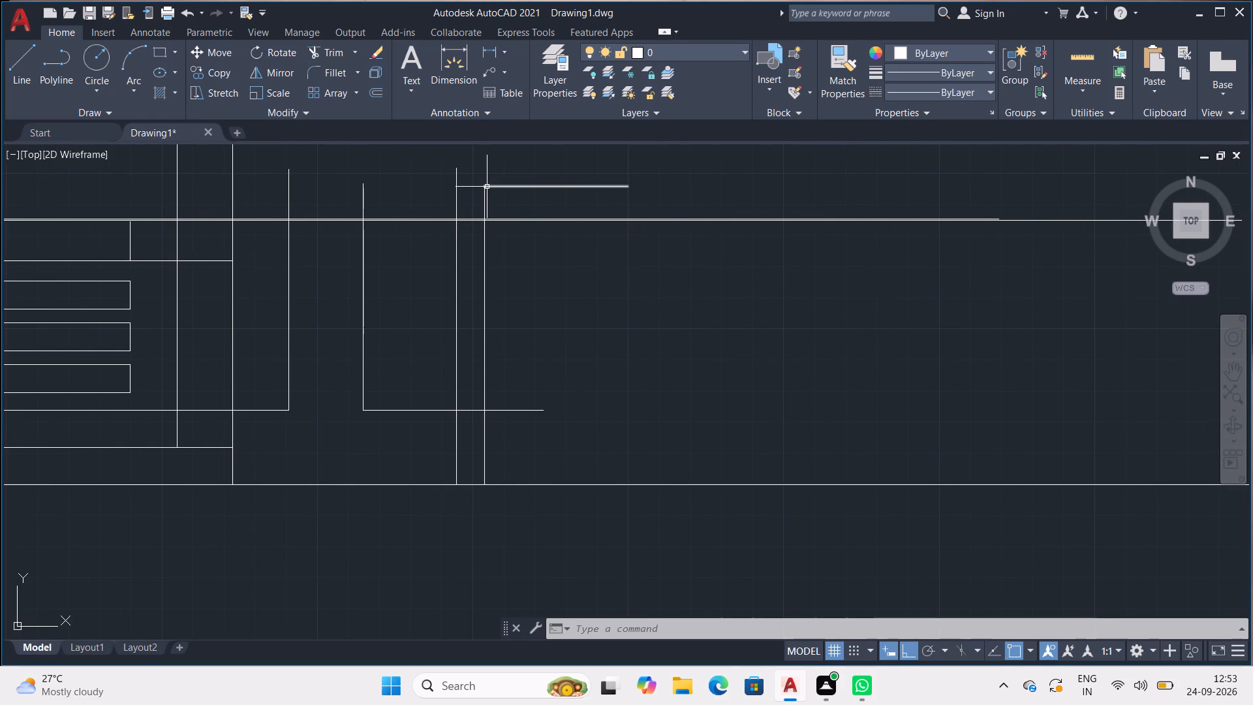
key("l")
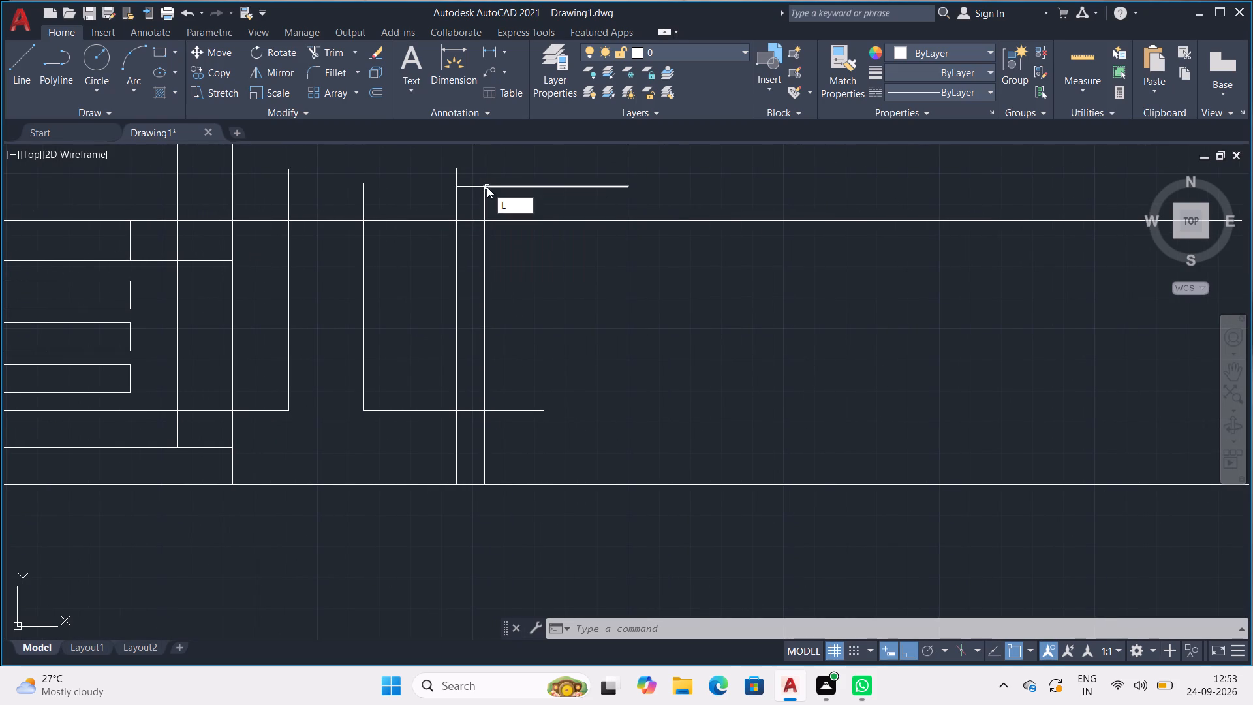
key("Return")
left_click(487, 187)
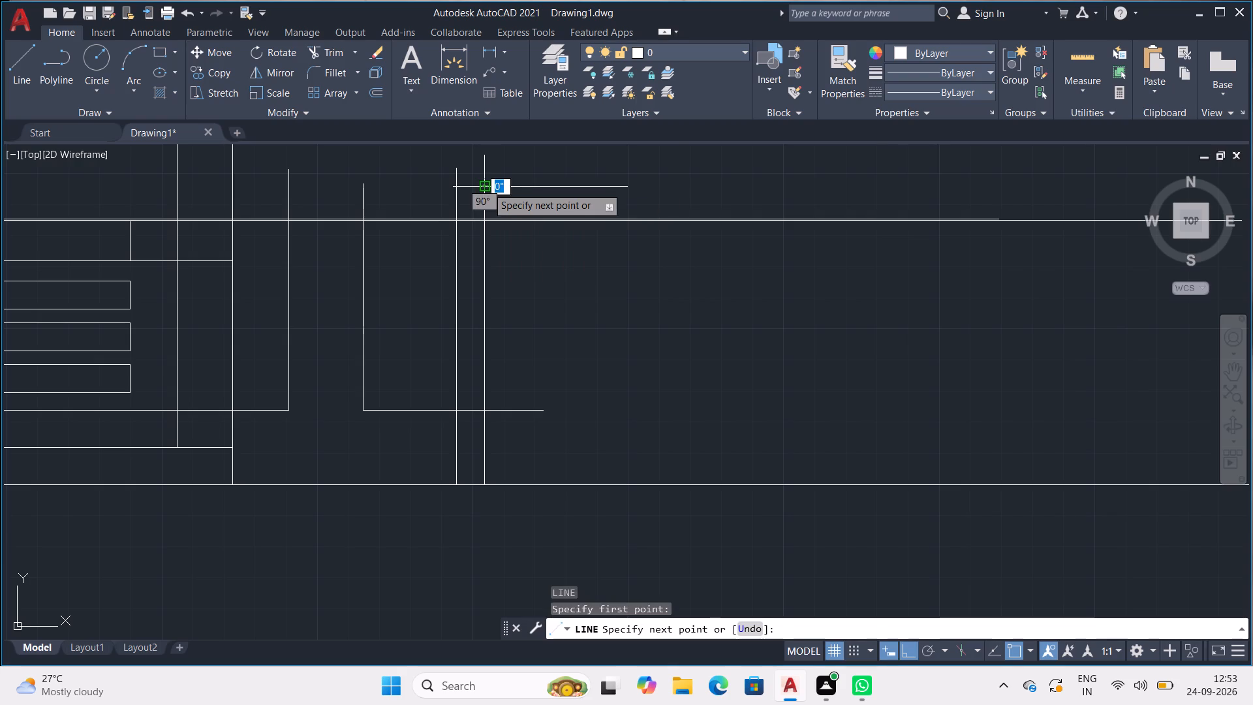
key("1")
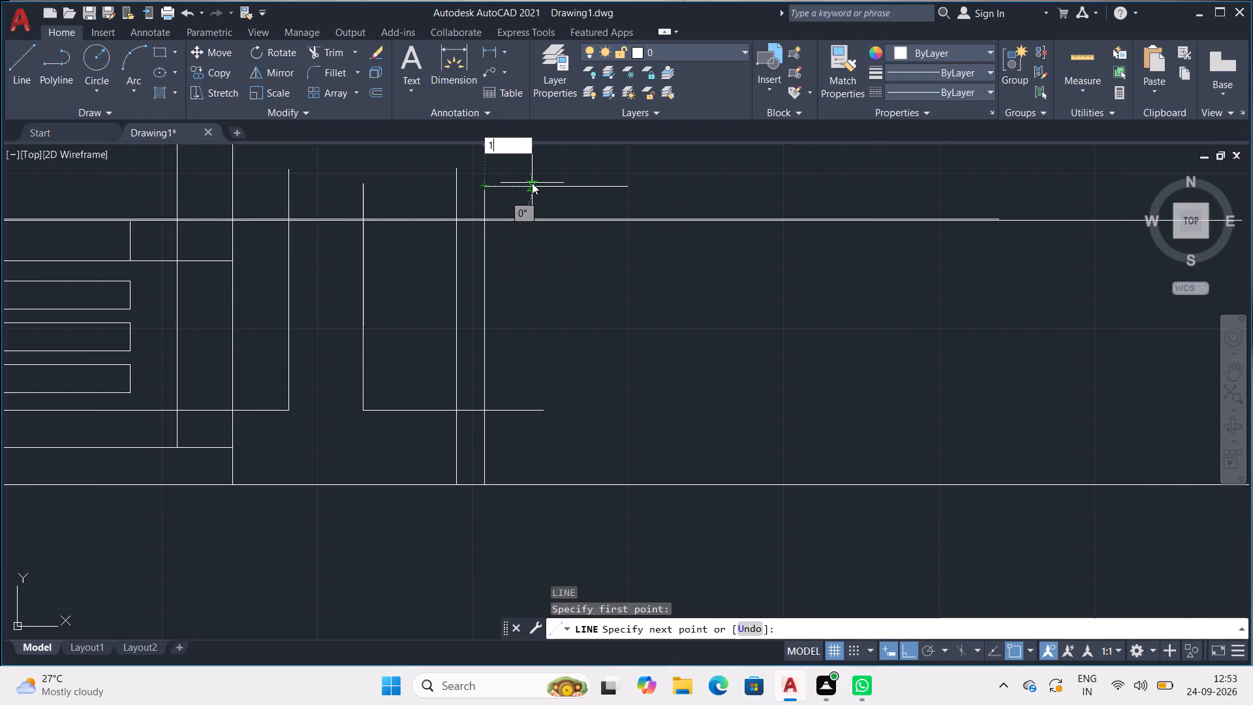
type("'3\"")
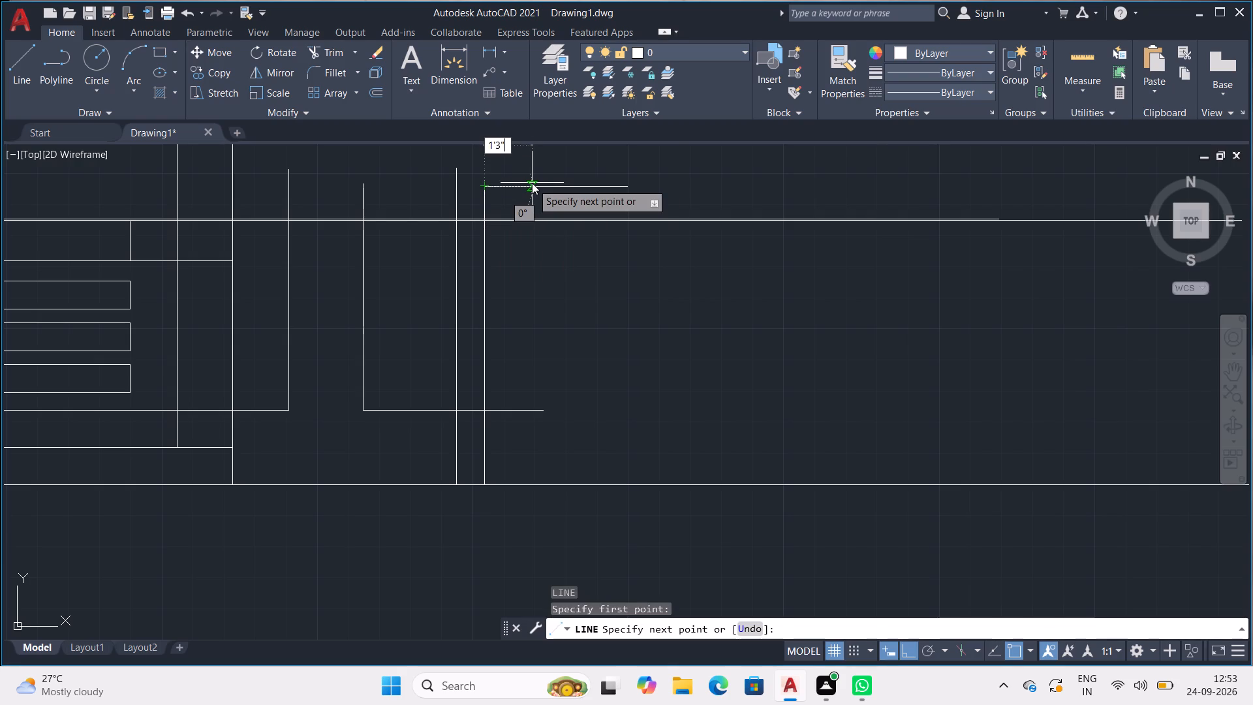
key("Return")
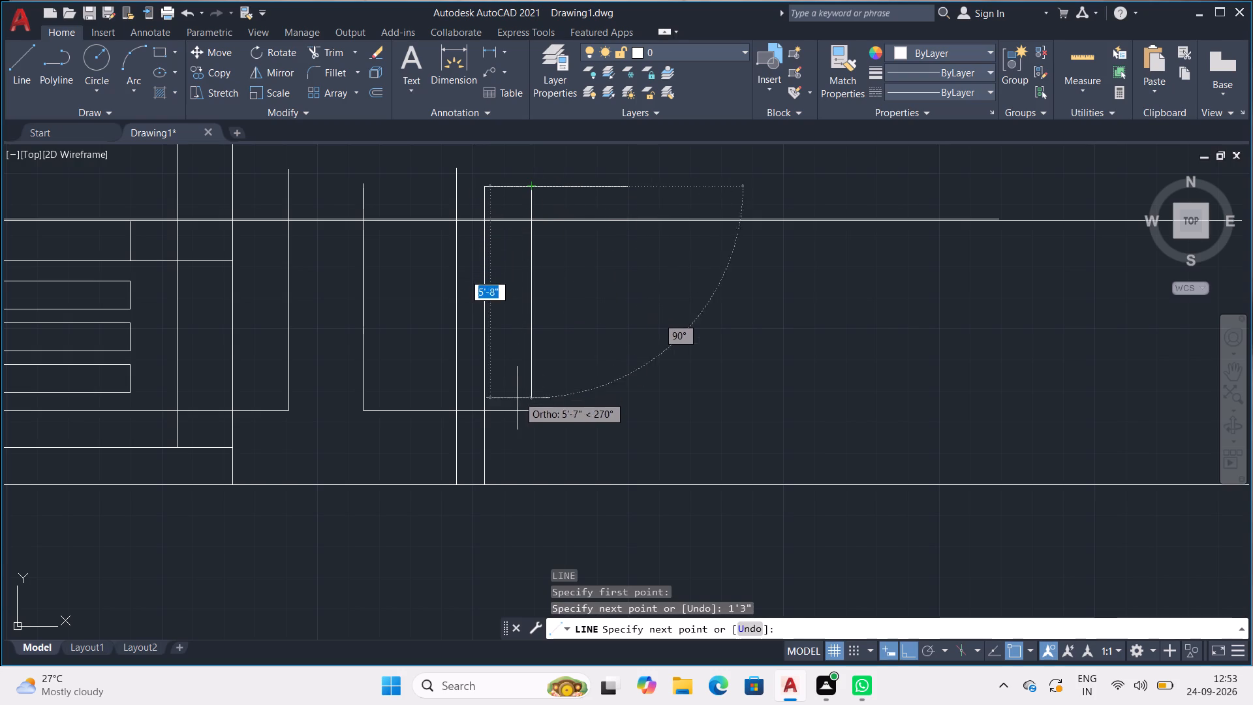
left_click(520, 517)
key("space")
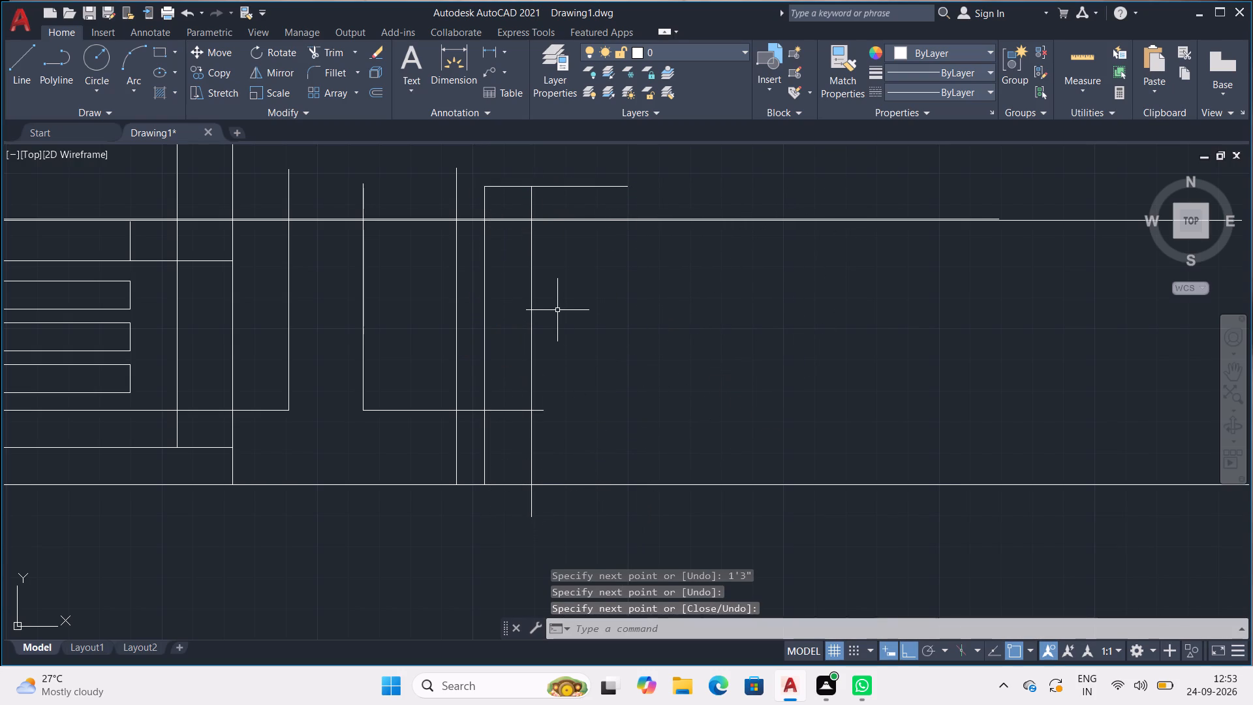
Trim the lower horizontal beyond the 2'6" bay, plus the 1'3" box's outer vertical below the baseline and its top line's overhang.
middle_click_drag(557, 310, 719, 365)
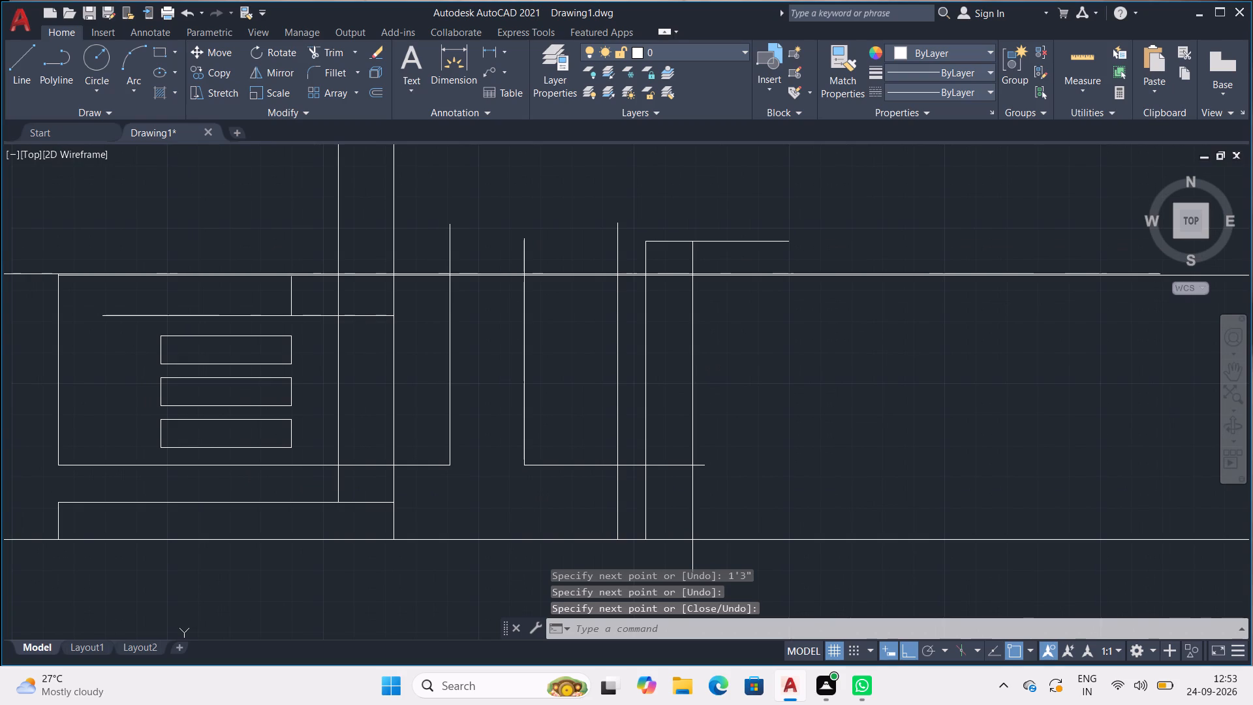
type("TR")
key("Return")
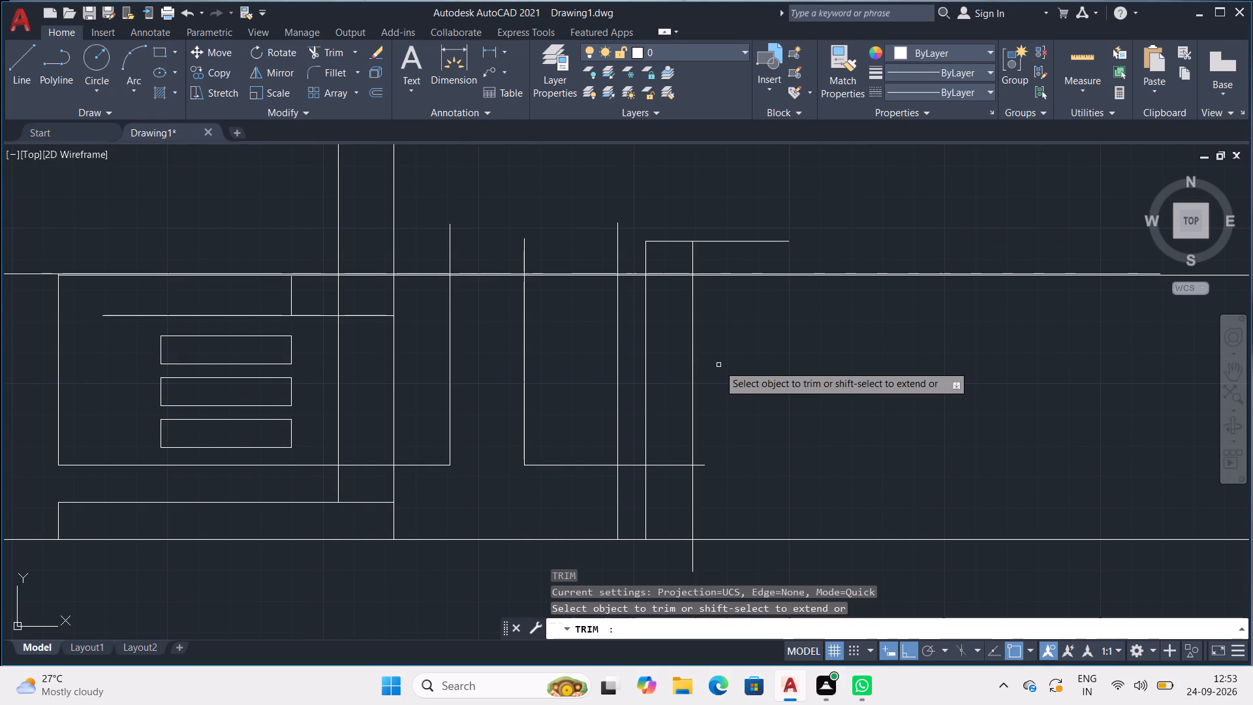
left_click_drag(629, 448, 635, 478)
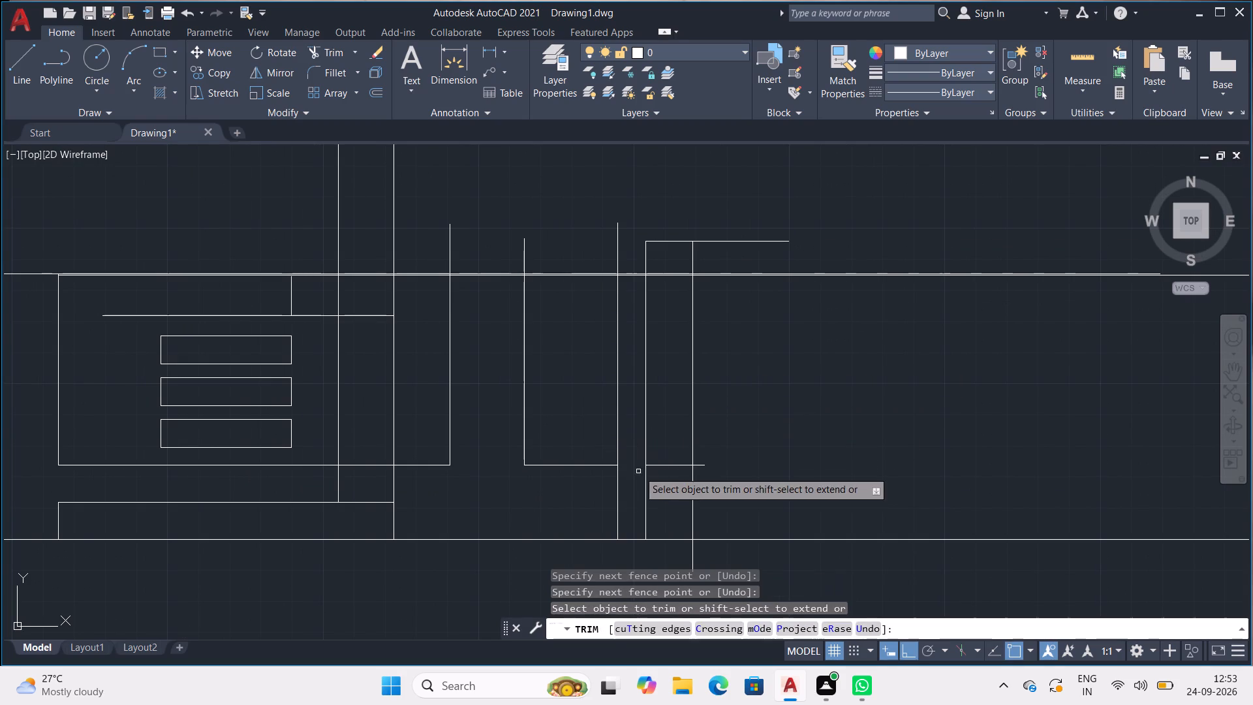
left_click_drag(670, 438, 666, 467)
left_click_drag(700, 454, 705, 476)
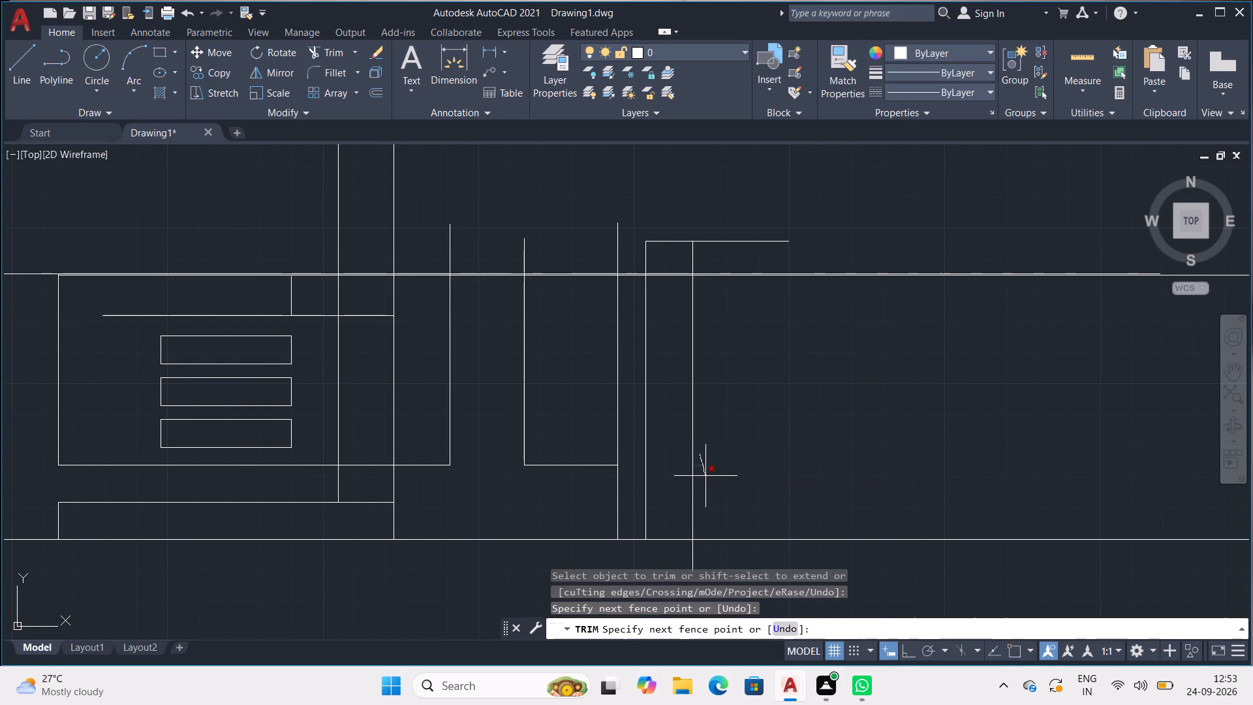
left_click_drag(705, 476, 705, 477)
left_click_drag(685, 557, 705, 557)
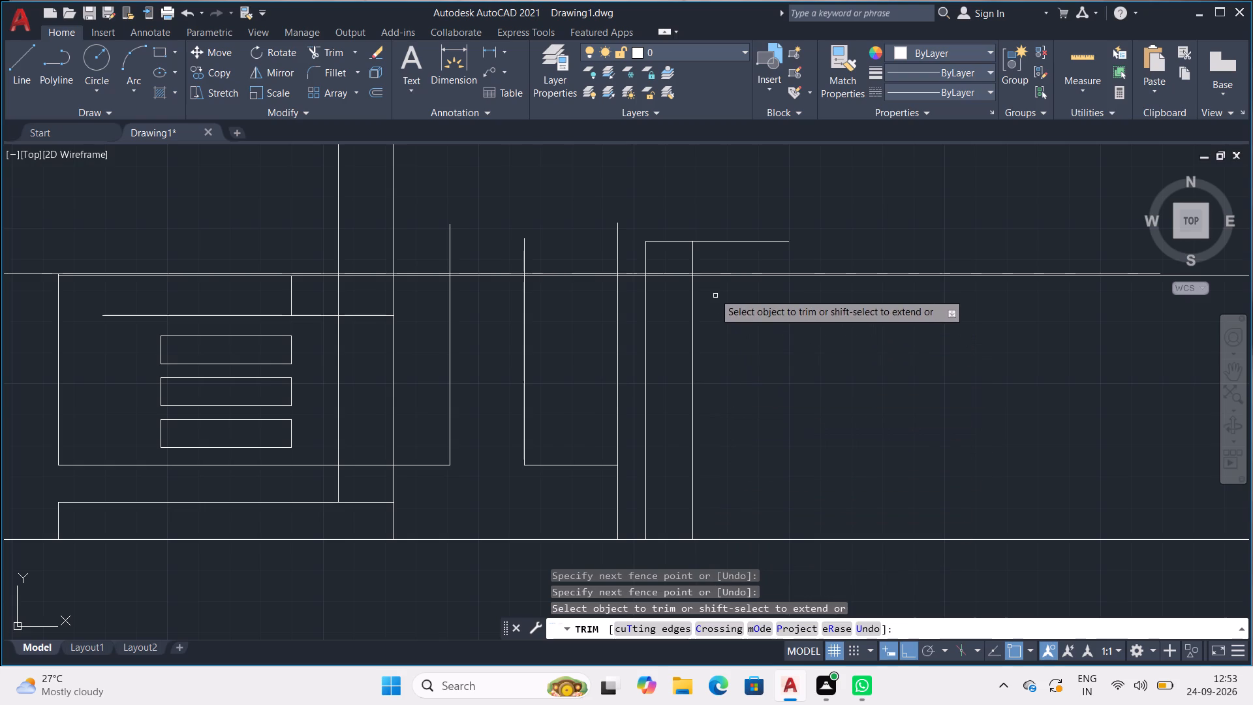
left_click_drag(728, 226, 728, 252)
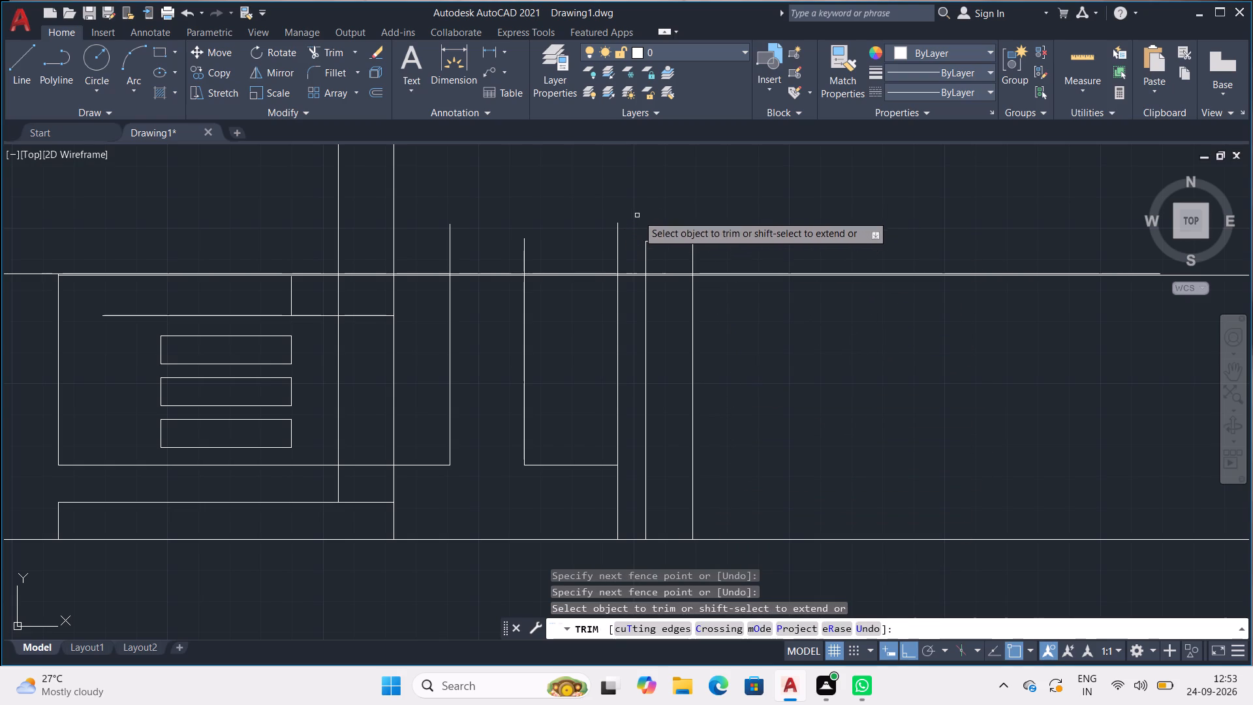
key("Escape")
key("Escape")
key("Escape")
From the 1'3" box's outer foot, draw a line 4' up, across to the inner vertical, 2' up, and back across.
key("l")
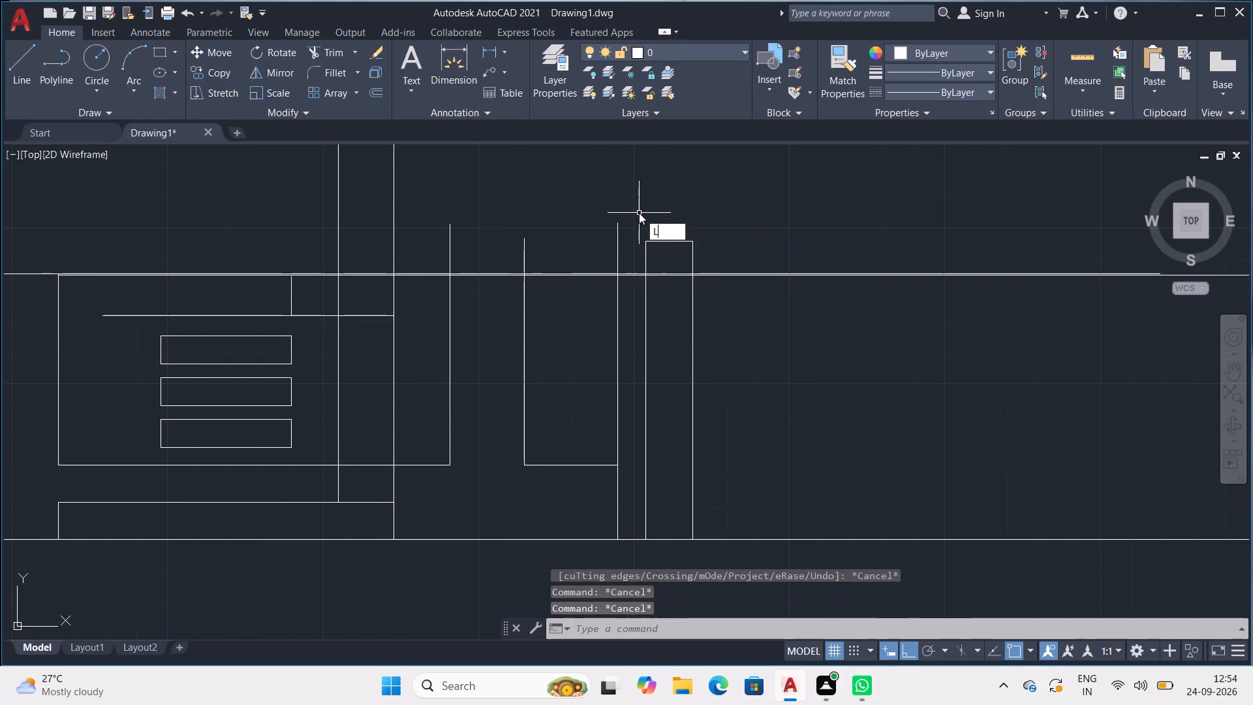
key("Return")
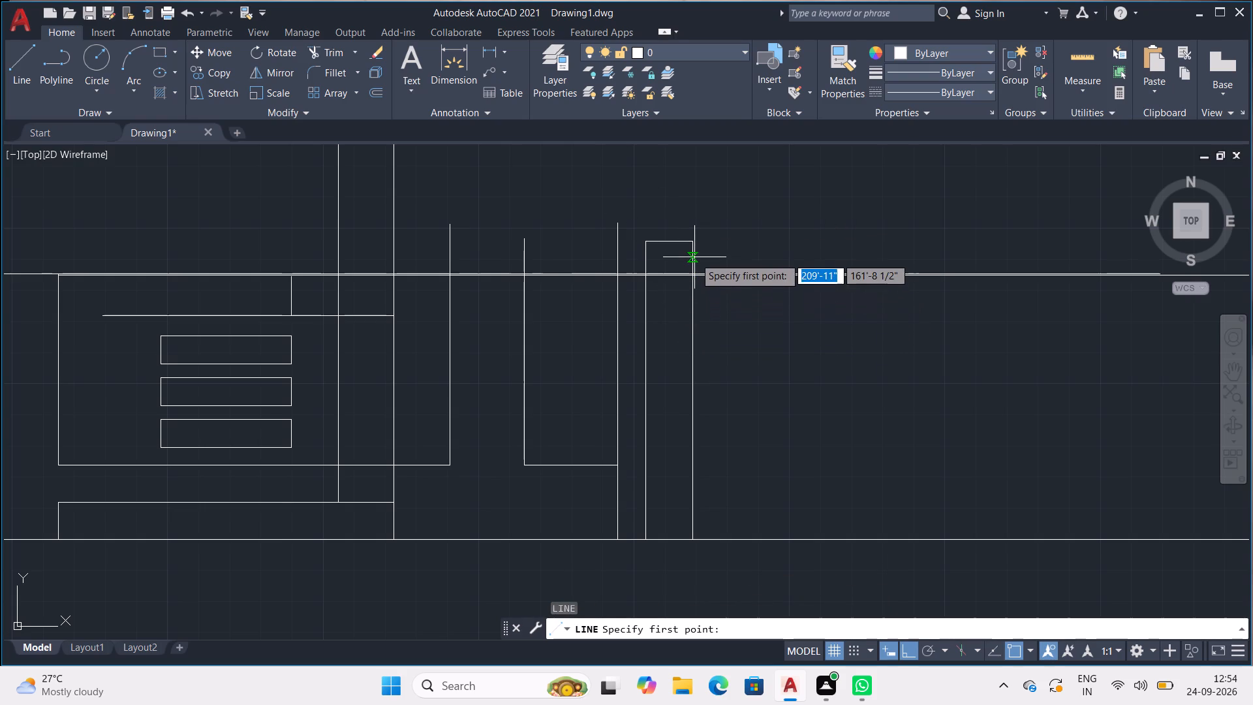
left_click(692, 542)
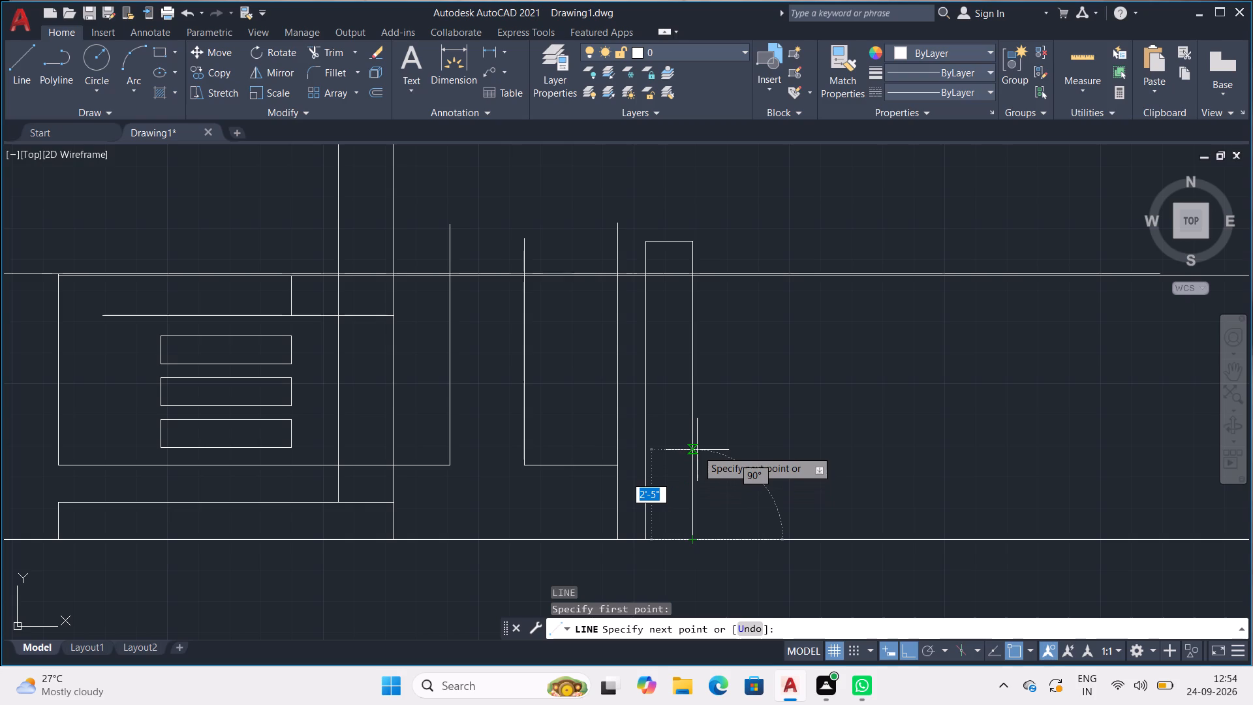
type("4'")
key("Return")
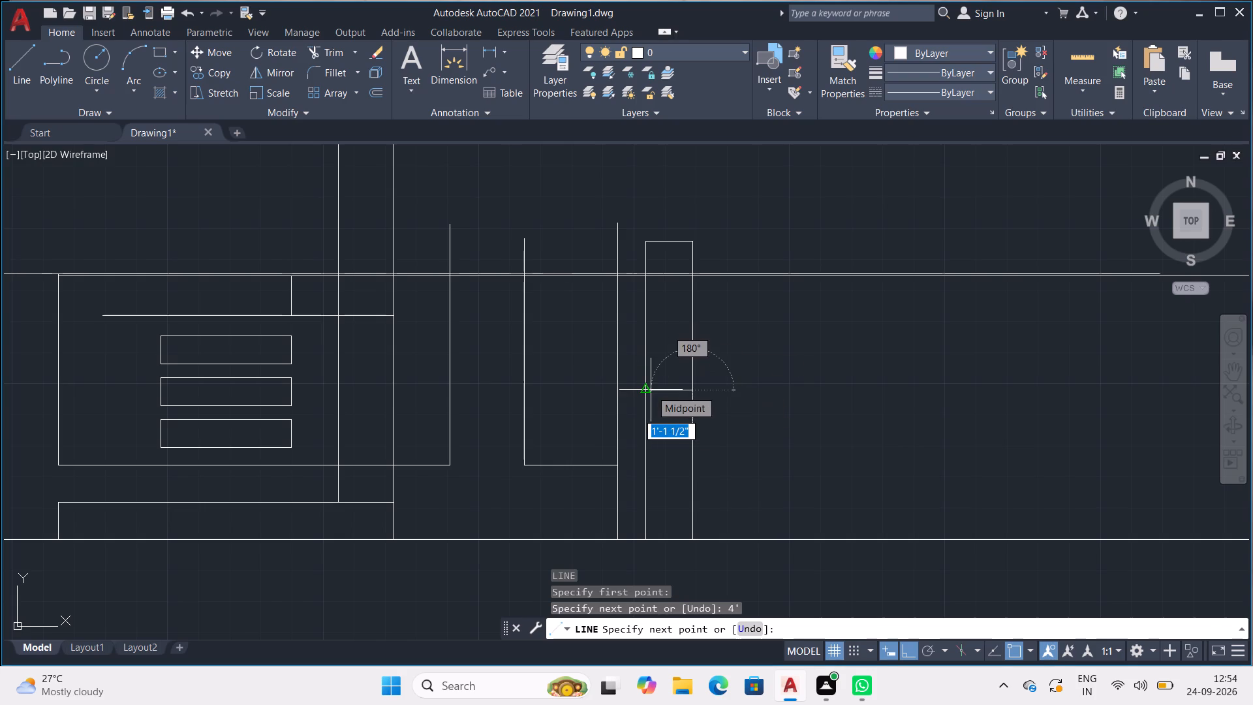
left_click(642, 390)
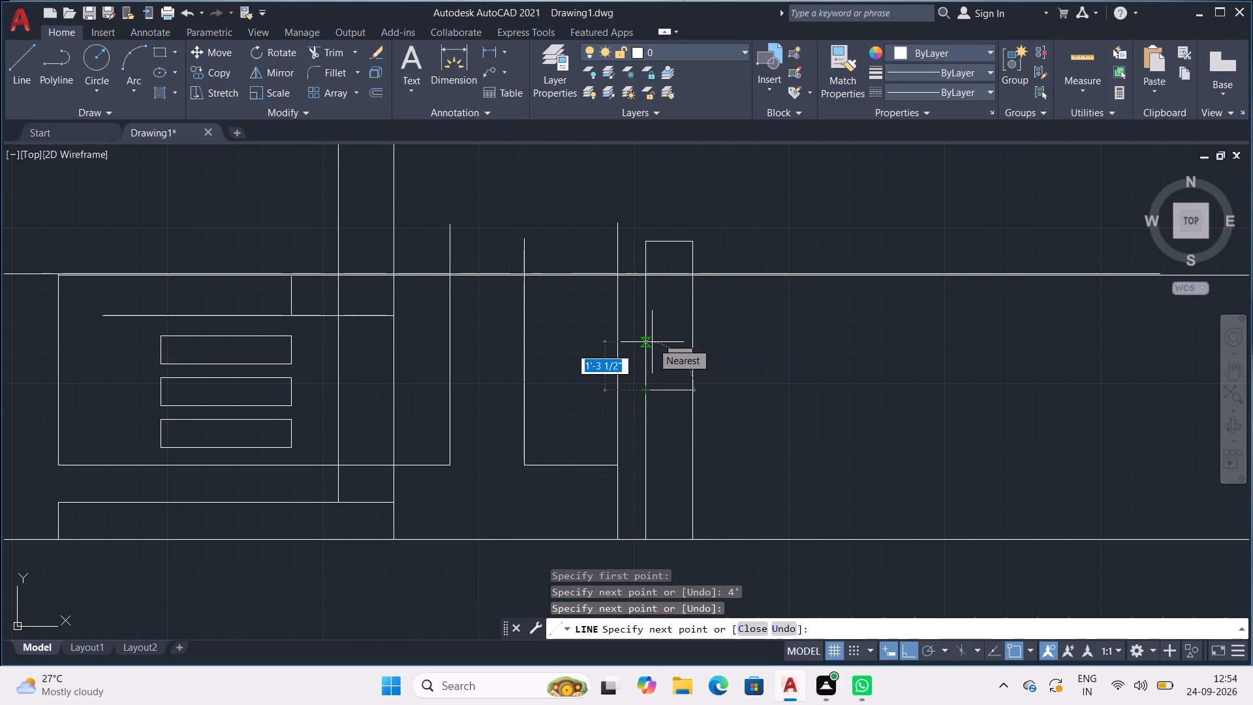
type("2'")
key("Return")
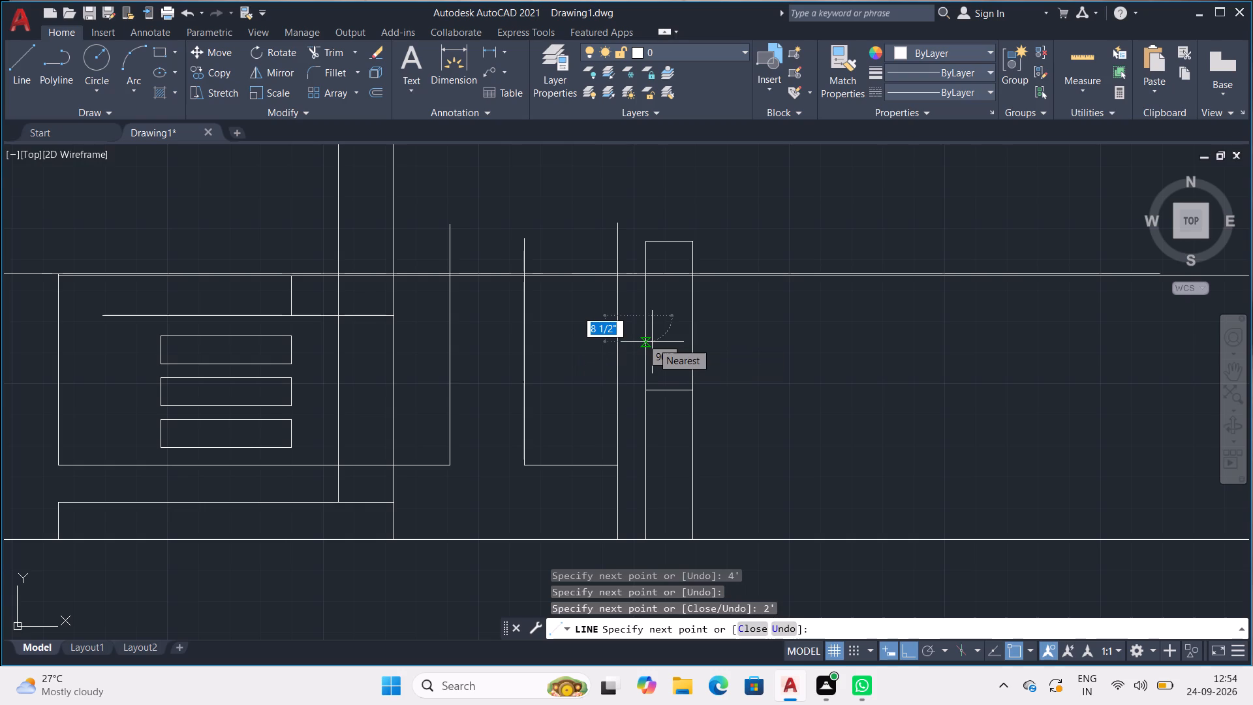
left_click(691, 315)
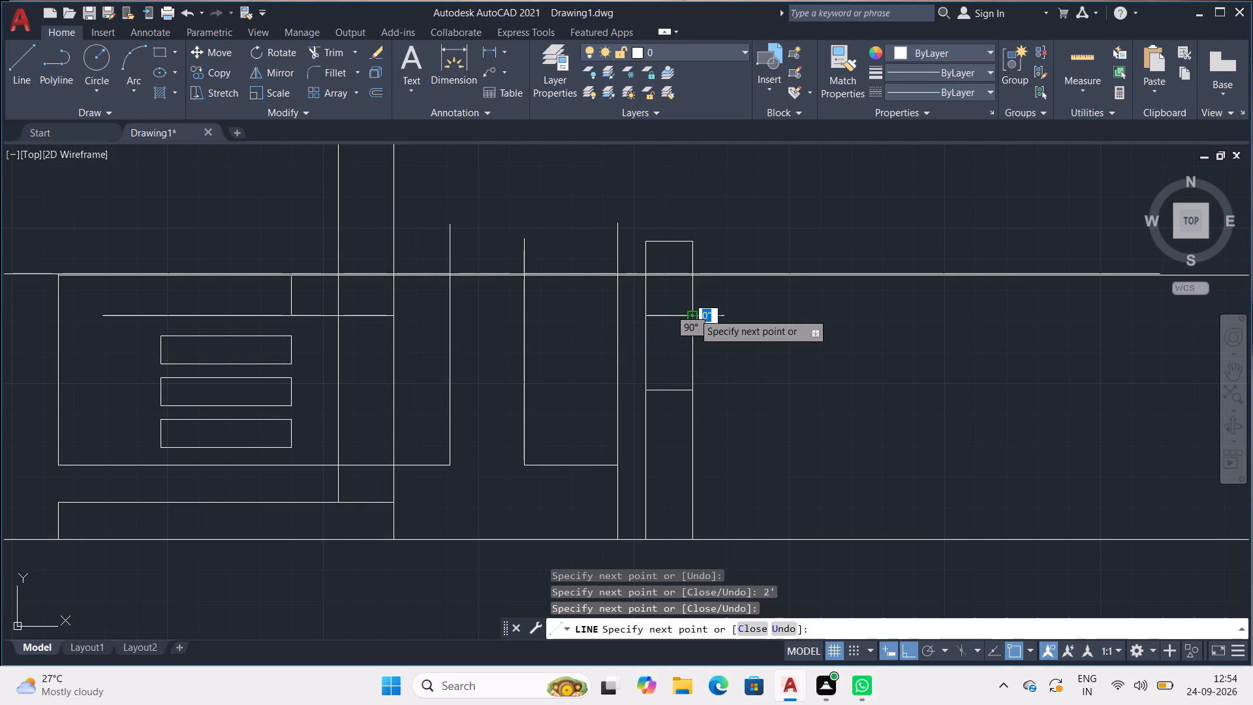
key("space")
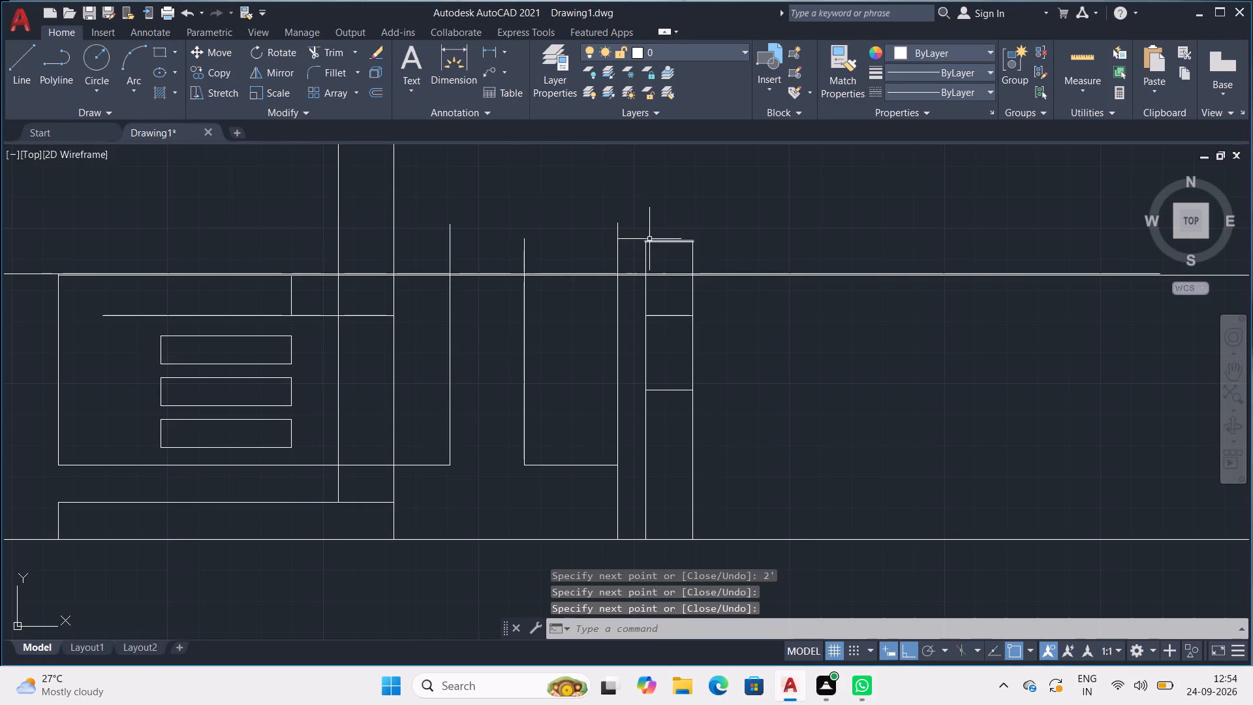
Trim the 1'3" box's inner vertical away below and above the 2' high compartment, up to the top line.
type("TR")
key("Return")
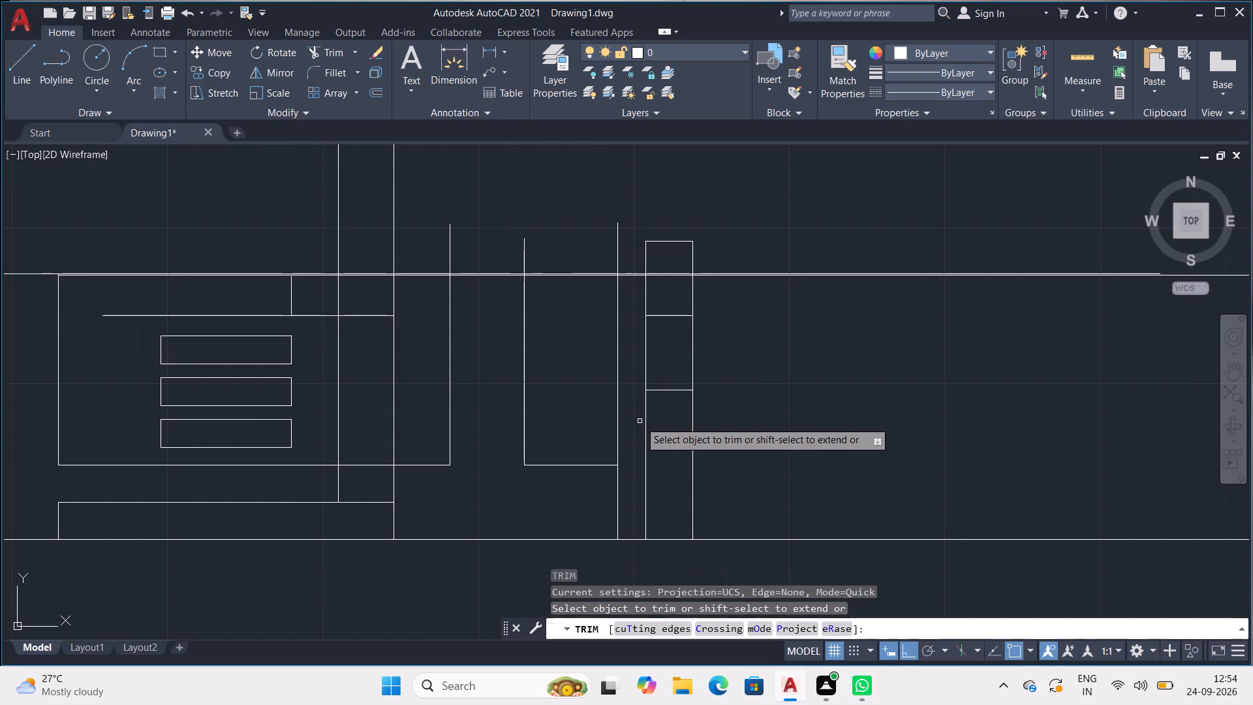
left_click_drag(639, 428, 689, 428)
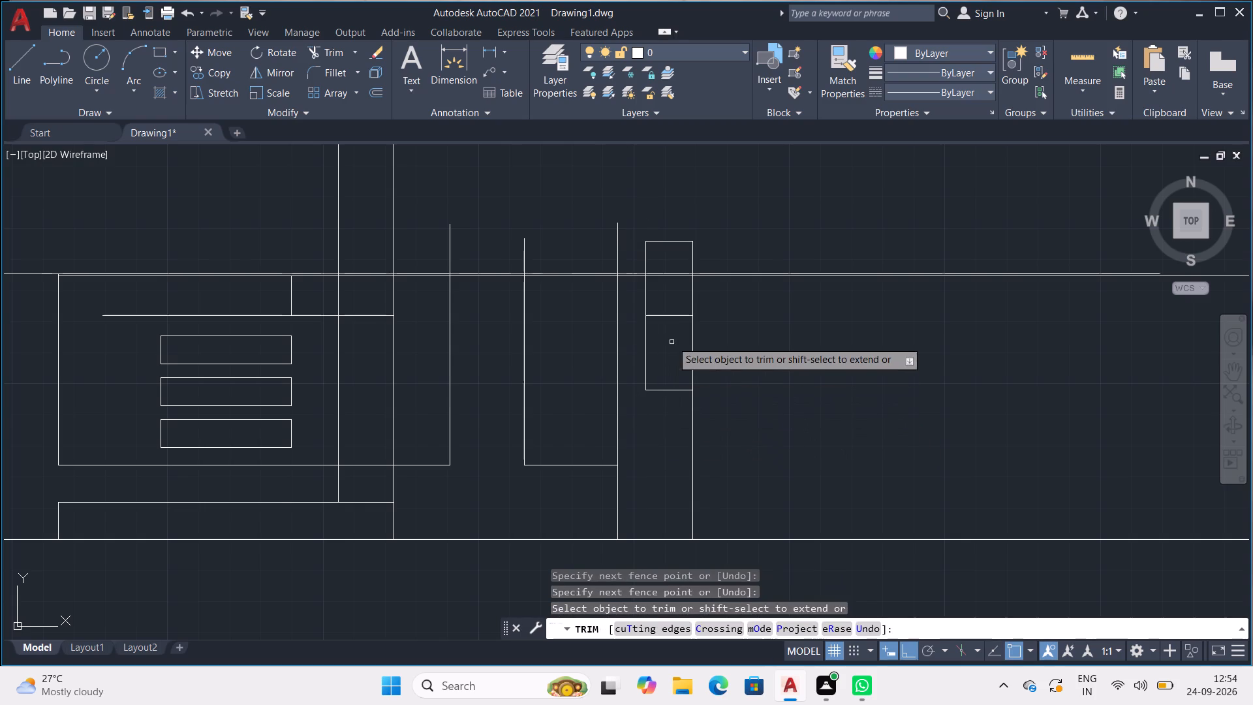
left_click_drag(664, 283, 636, 288)
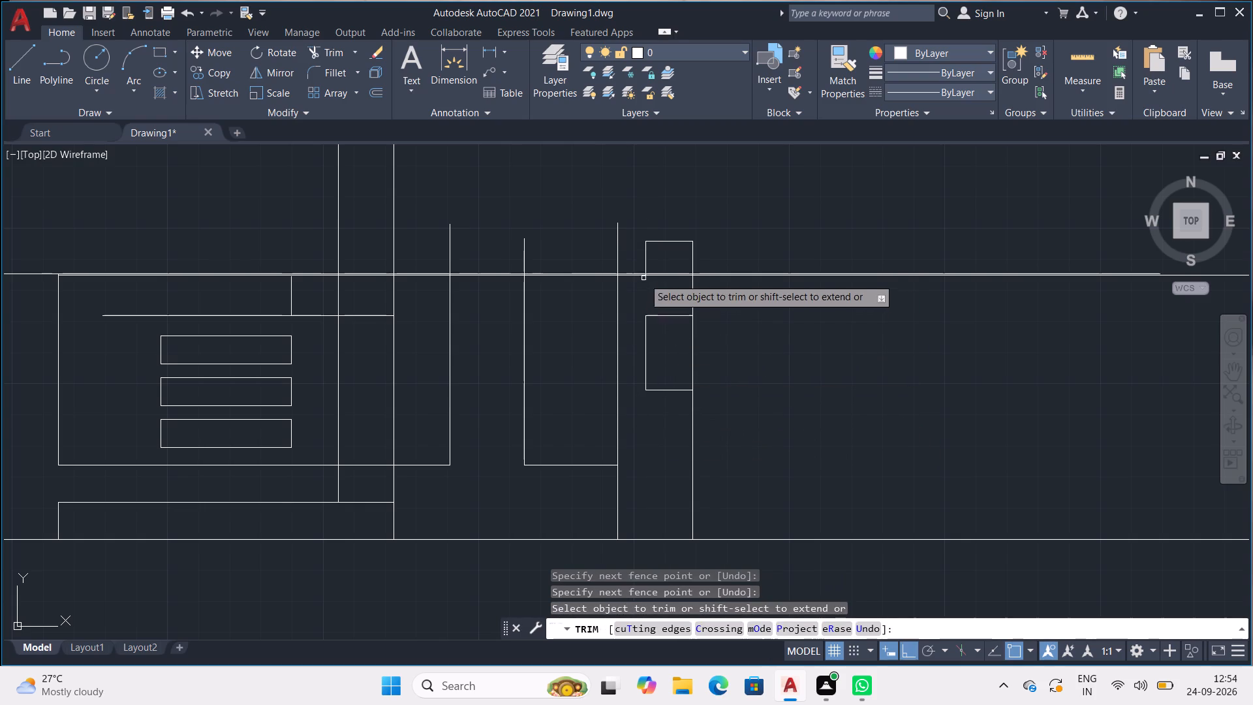
left_click_drag(655, 262, 643, 259)
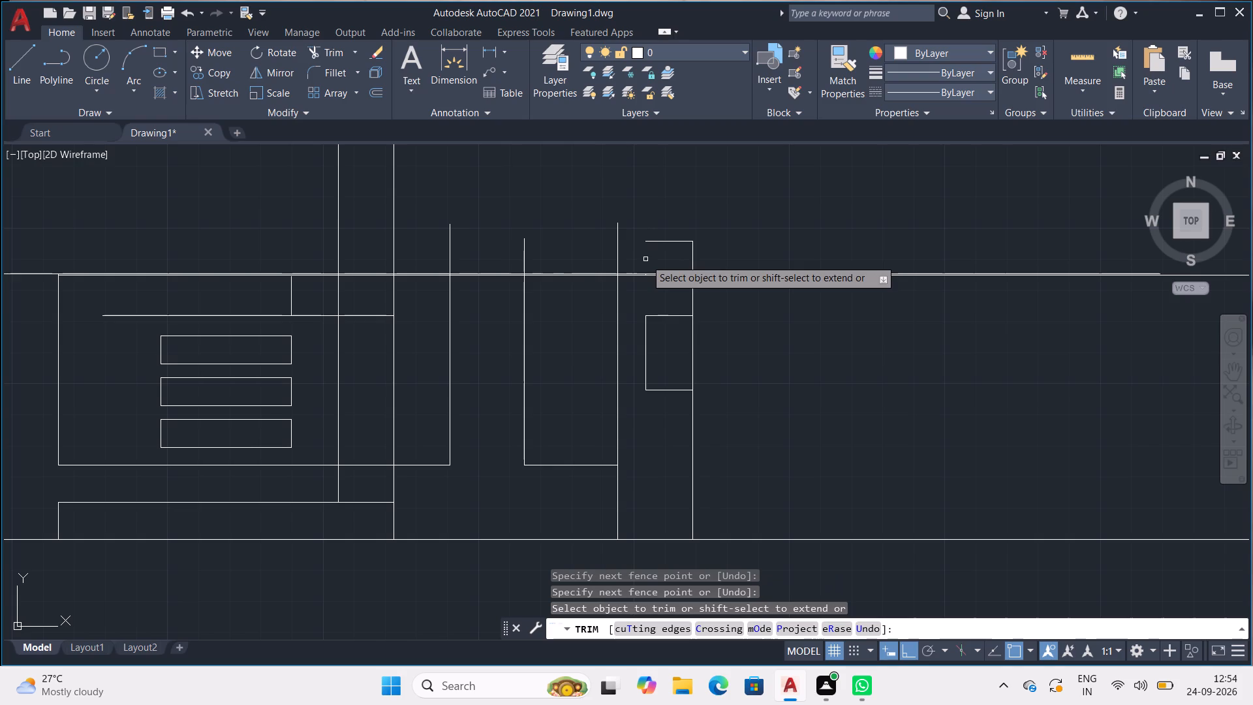
key("Escape")
key("Escape")
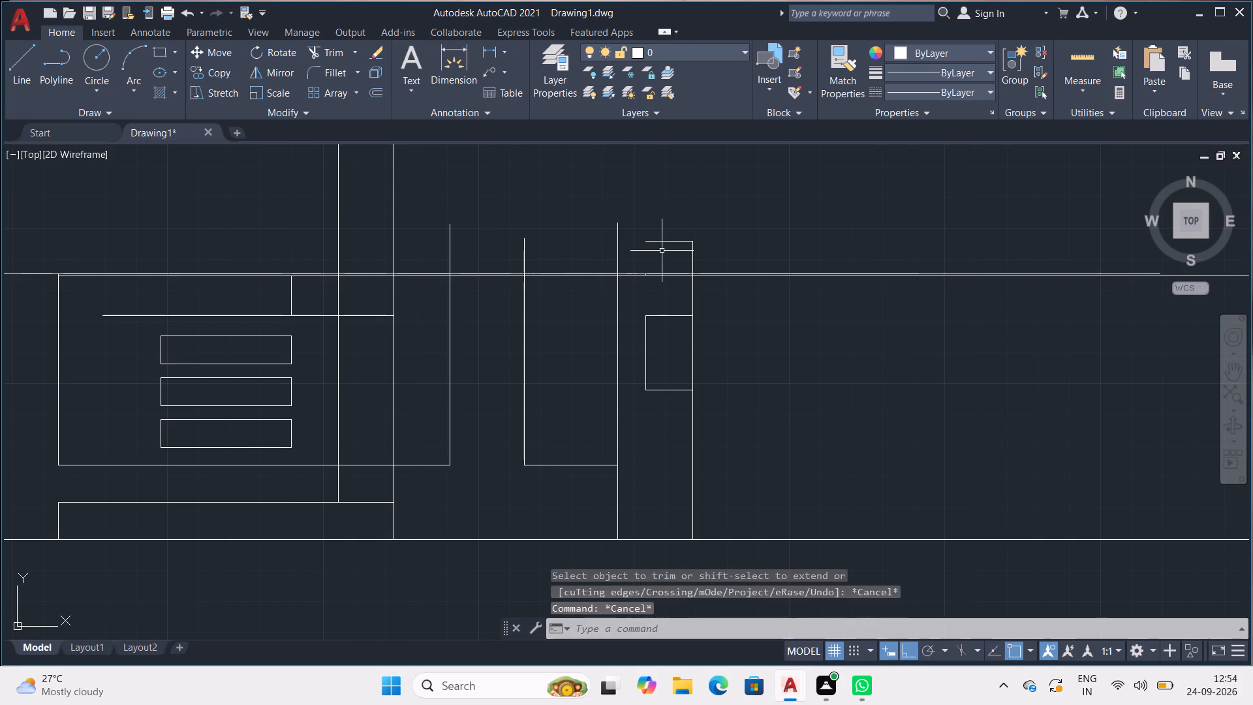
key("Escape")
Extend the 1'3" box's top line inward to the adjoining vertical across the 9" gap.
type("EX")
key("Return")
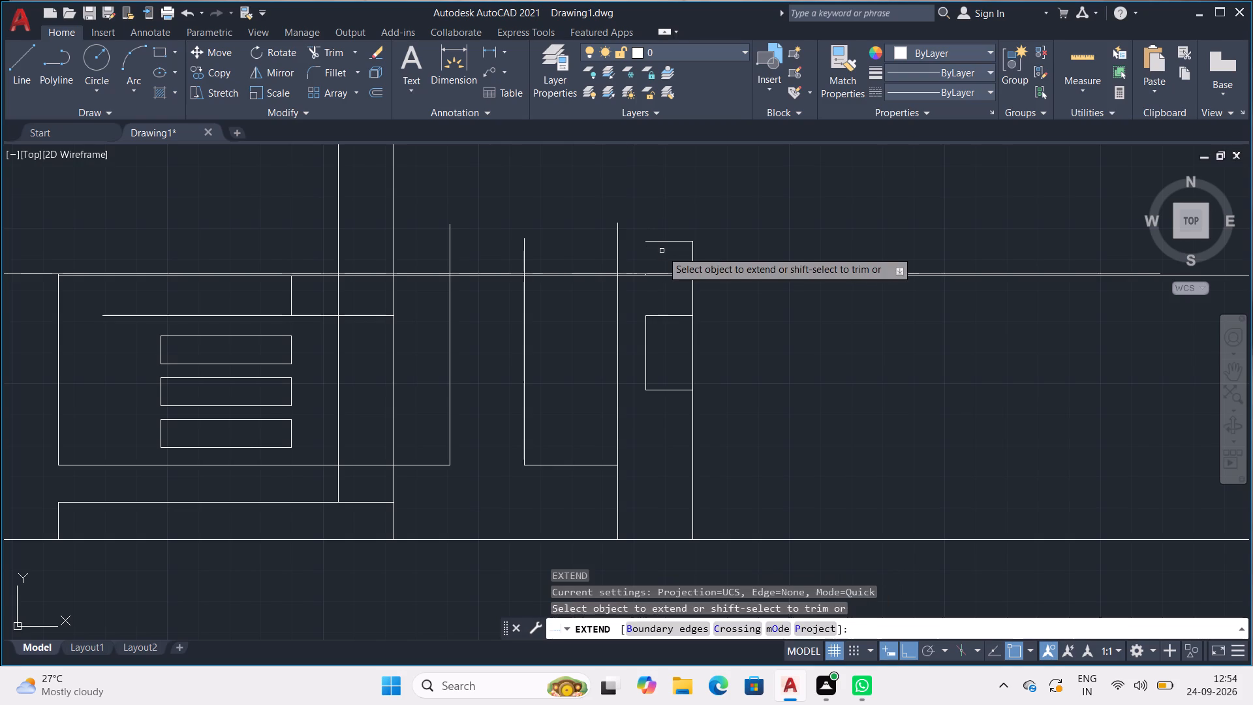
left_click(675, 242)
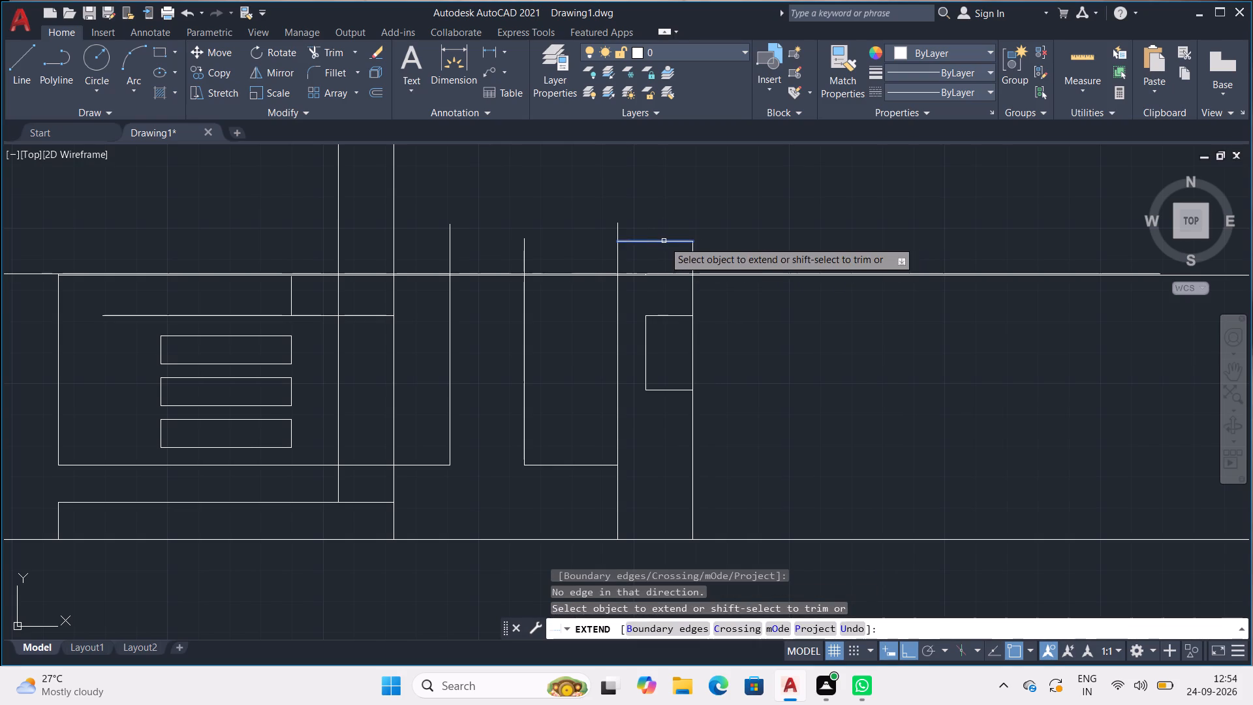
left_click(664, 241)
key("Escape")
key("Escape")
key("Escape")
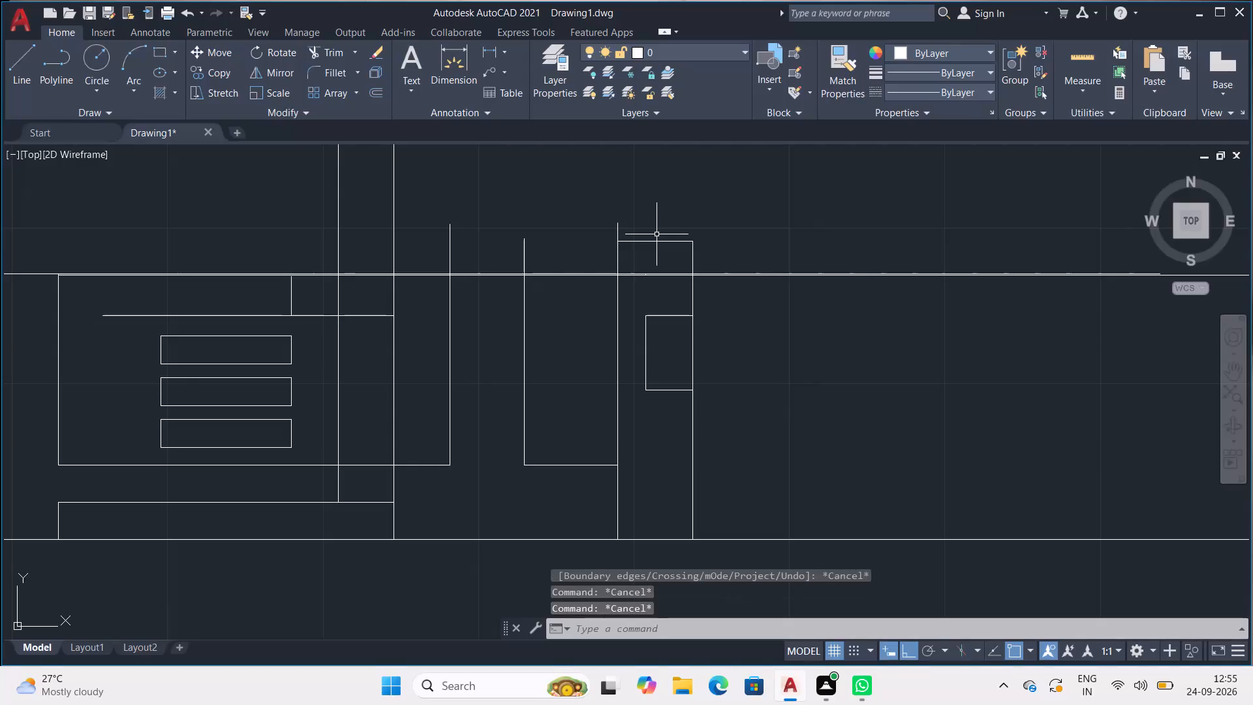
Trim the two close horizontals and the short leftover stub between them inside the end box.
scroll(735, 288, "down", 2)
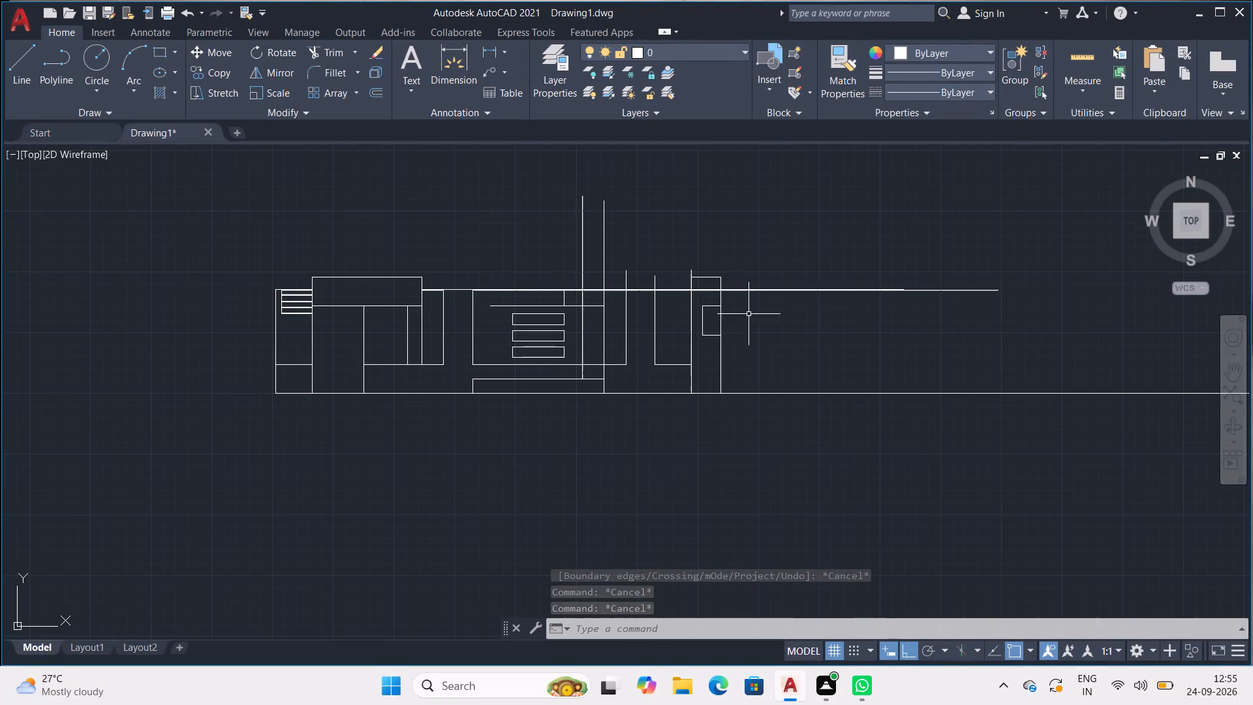
middle_click_drag(750, 315, 700, 294)
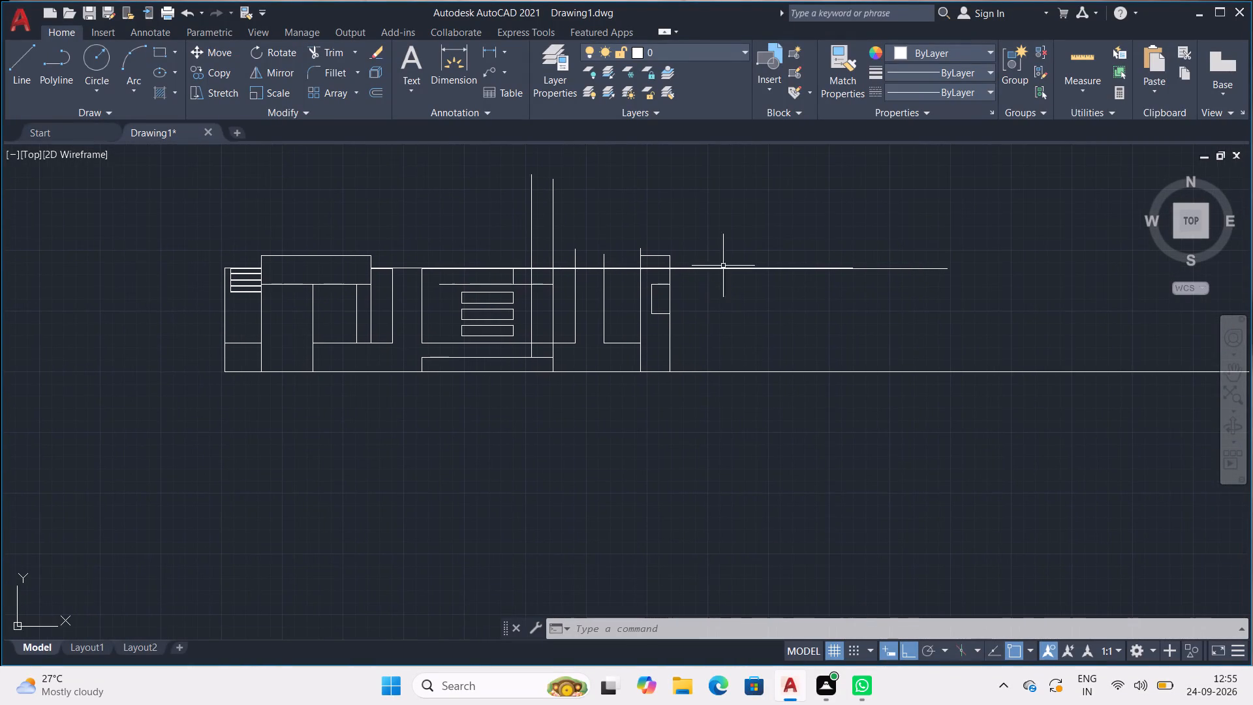
scroll(728, 251, "up", 3)
type("TR")
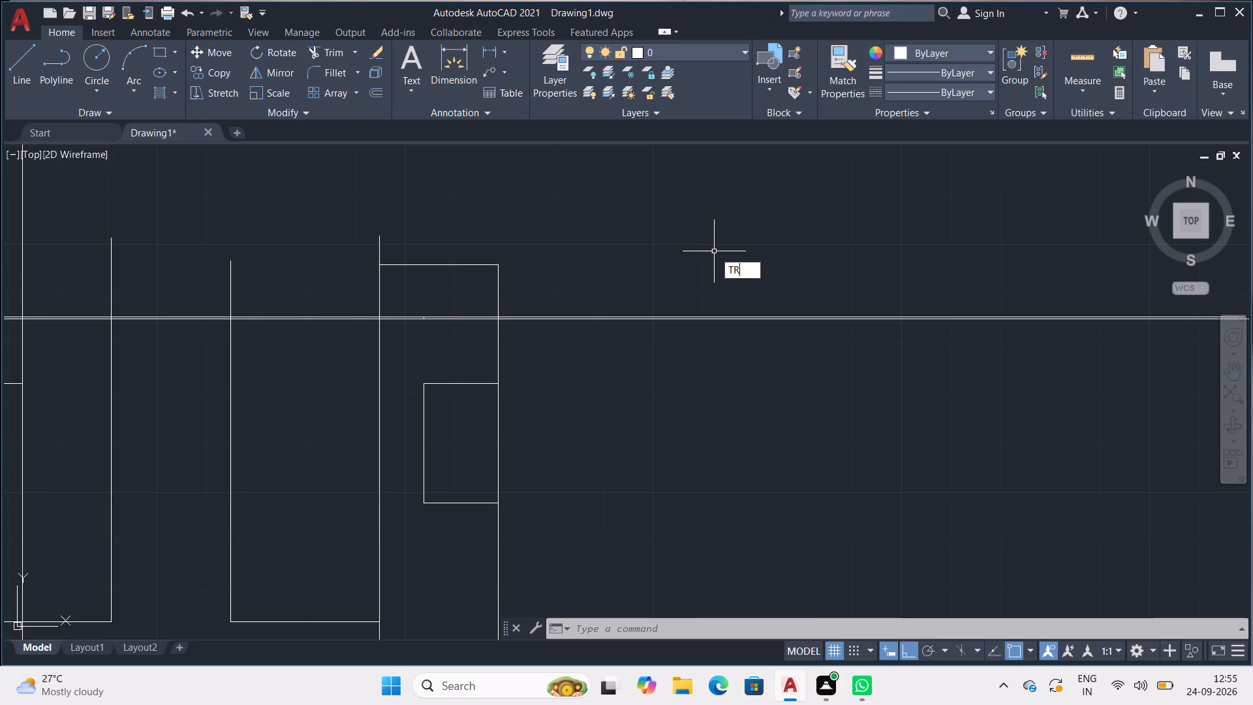
key("Return")
left_click_drag(422, 284, 426, 288)
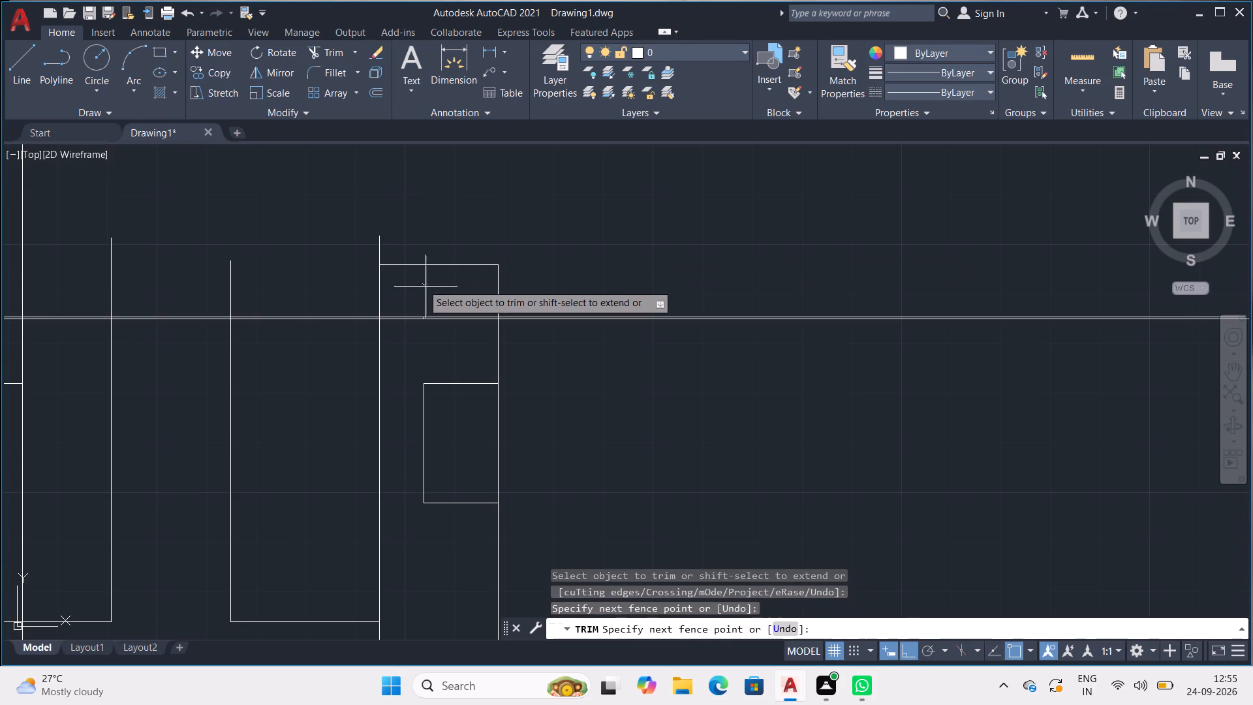
left_click_drag(426, 288, 420, 342)
left_click_drag(446, 298, 436, 326)
left_click_drag(433, 307, 424, 322)
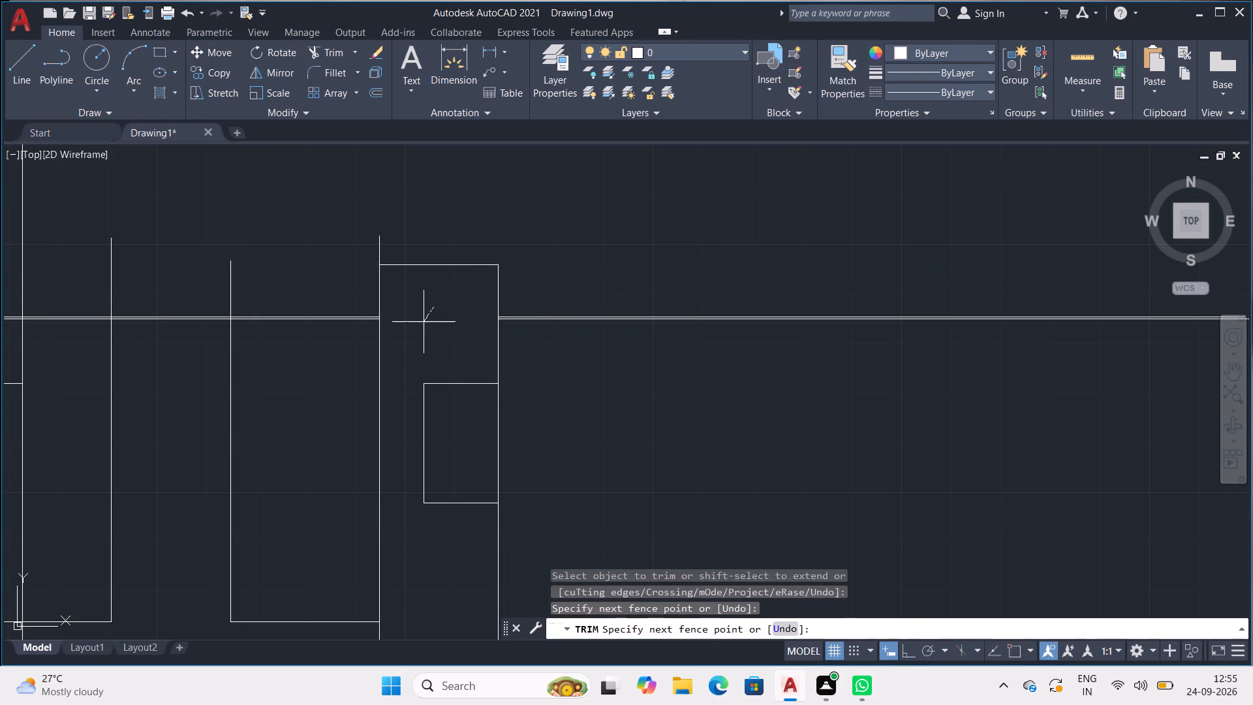
left_click_drag(424, 322, 424, 322)
left_click(422, 317)
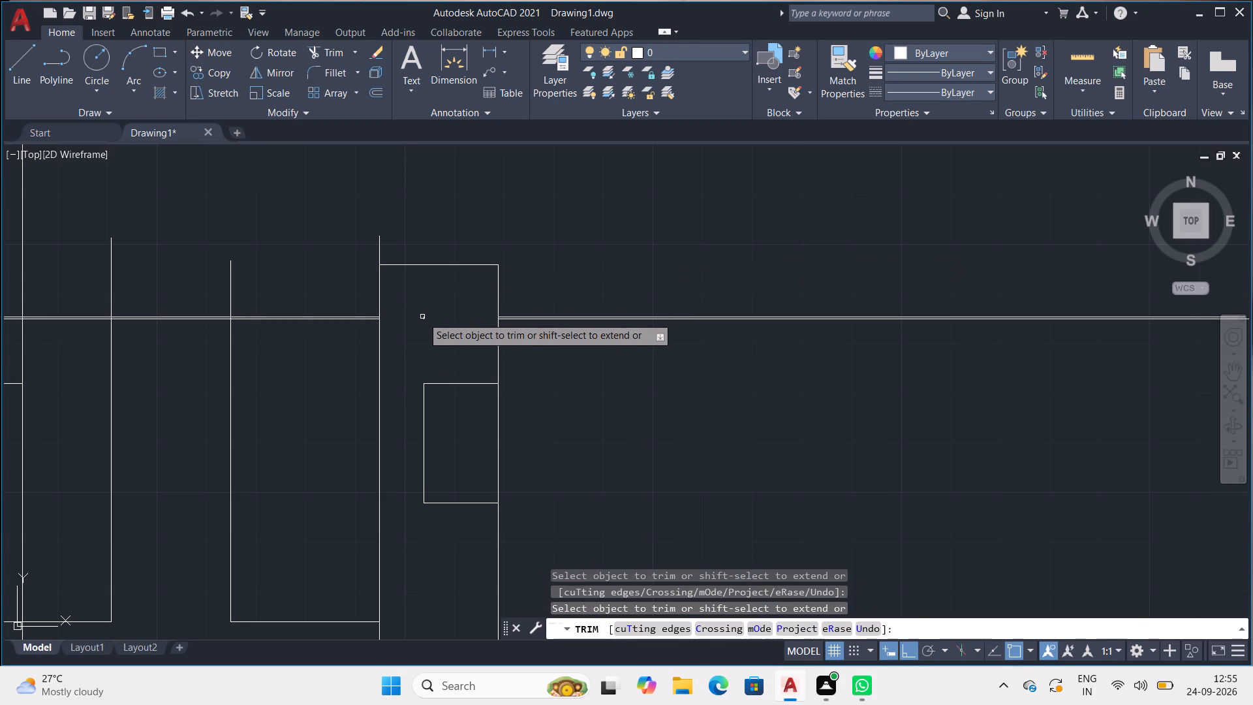
left_click(422, 317)
left_click(422, 319)
left_click(437, 315)
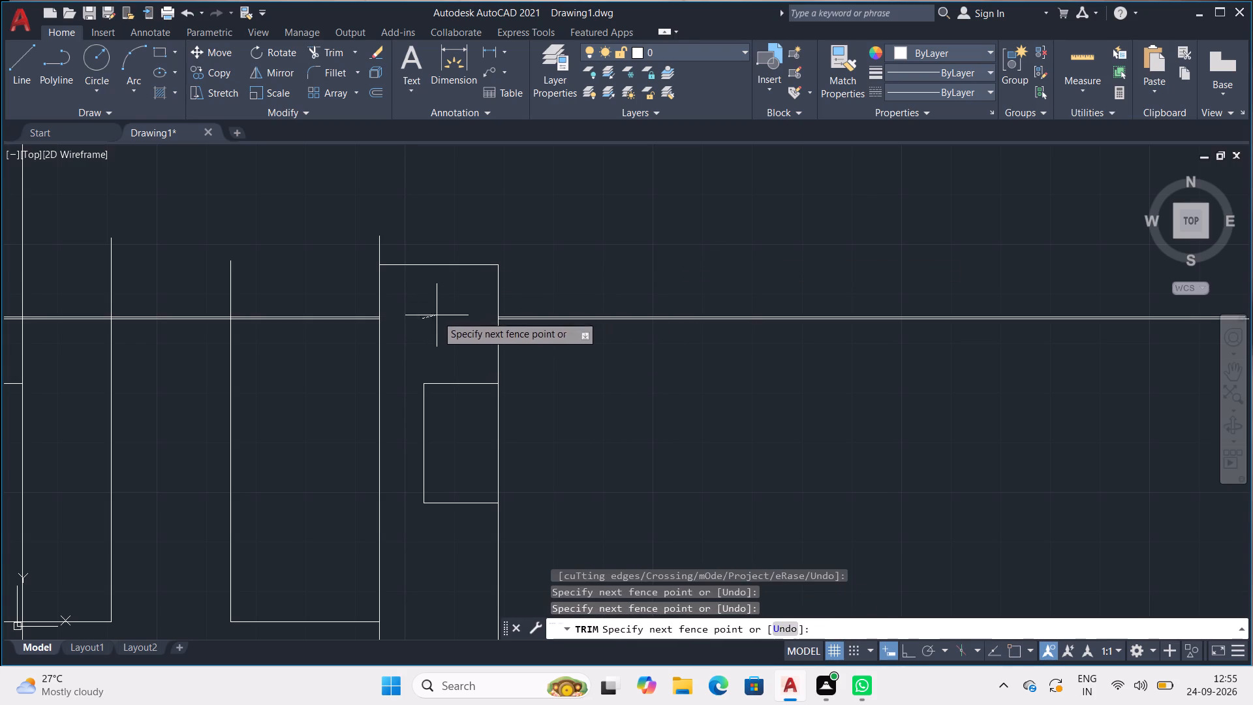
Trim the two close horizontals where they run on beyond the end box's outer vertical.
left_click_drag(538, 281, 546, 337)
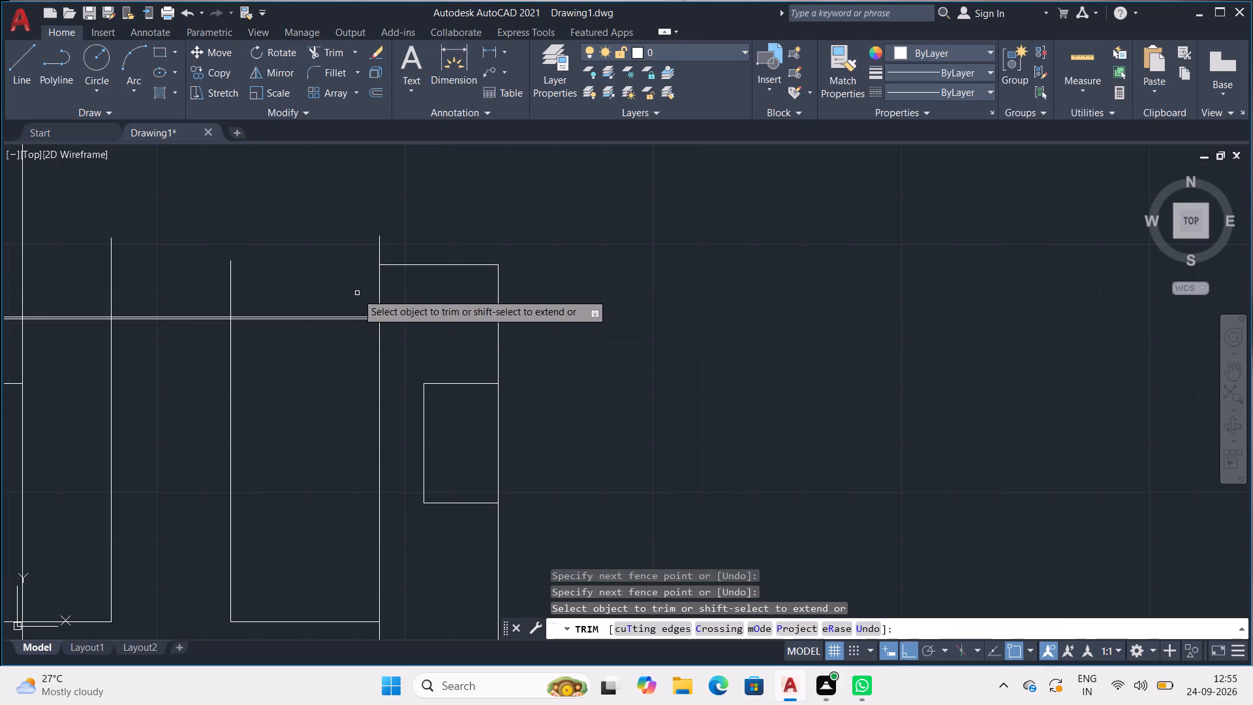
middle_click_drag(330, 279, 673, 274)
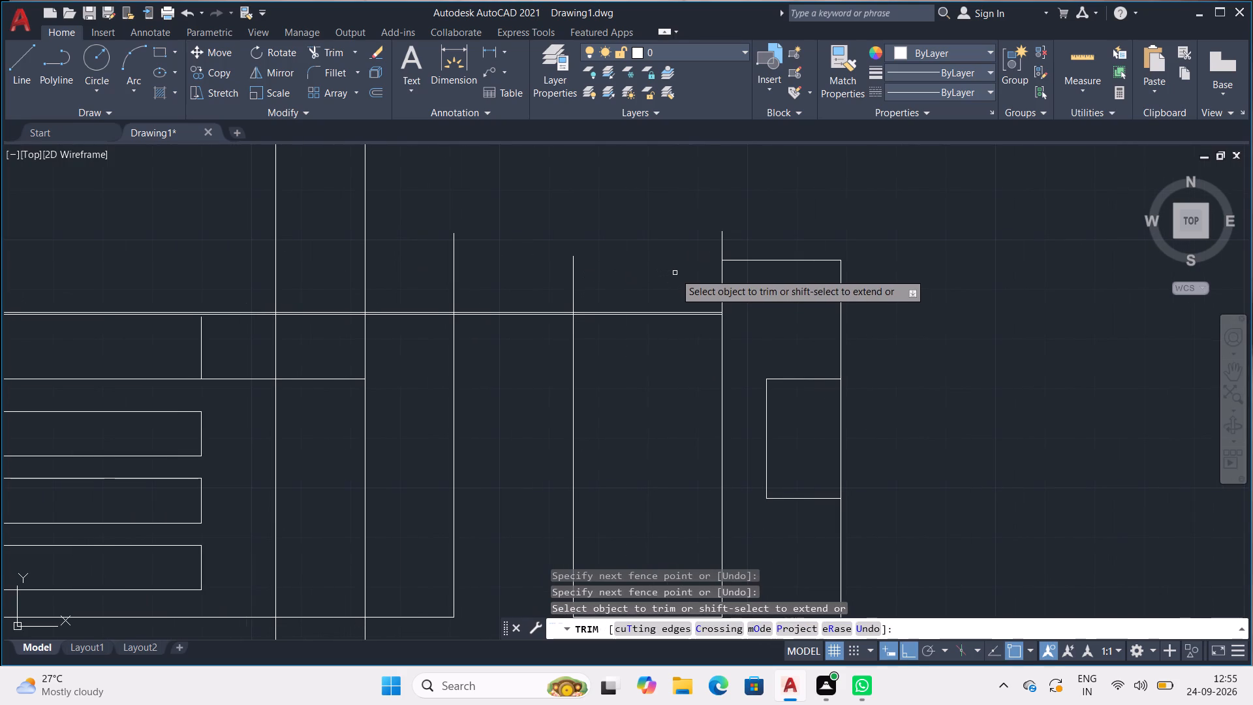
middle_click_drag(555, 245, 755, 258)
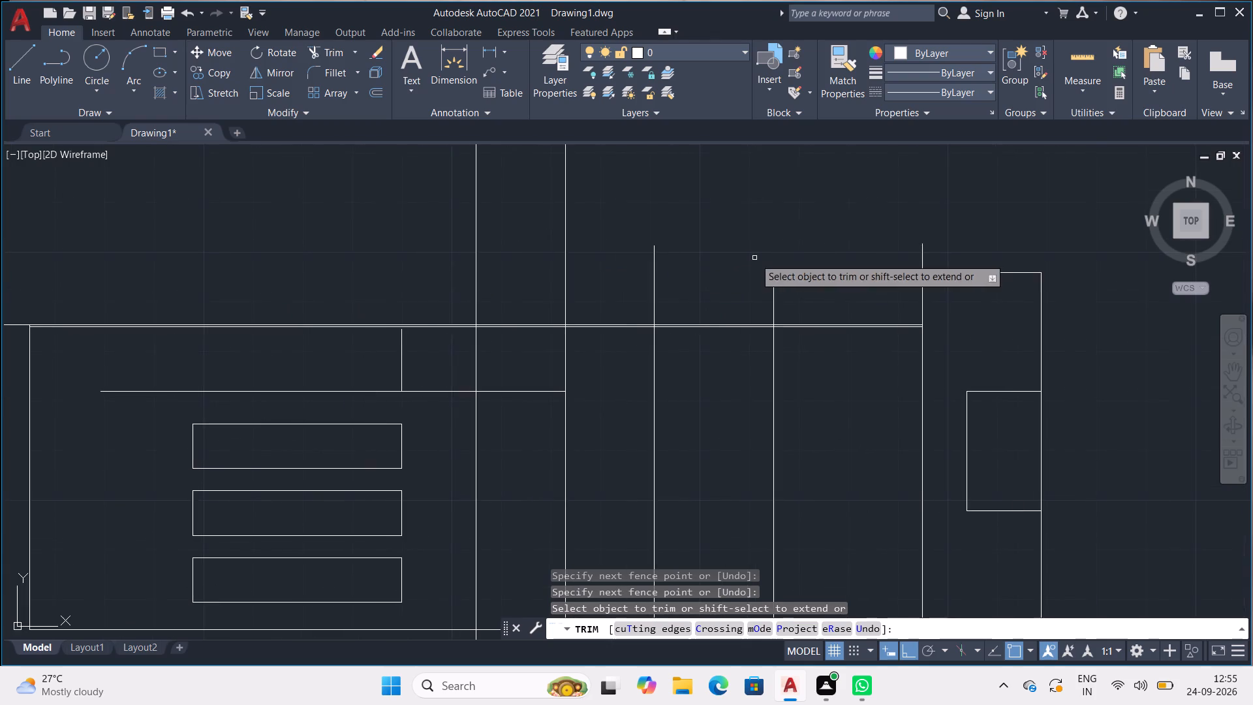
scroll(761, 264, "down", 2)
scroll(935, 277, "down", 1)
middle_click_drag(939, 275, 574, 319)
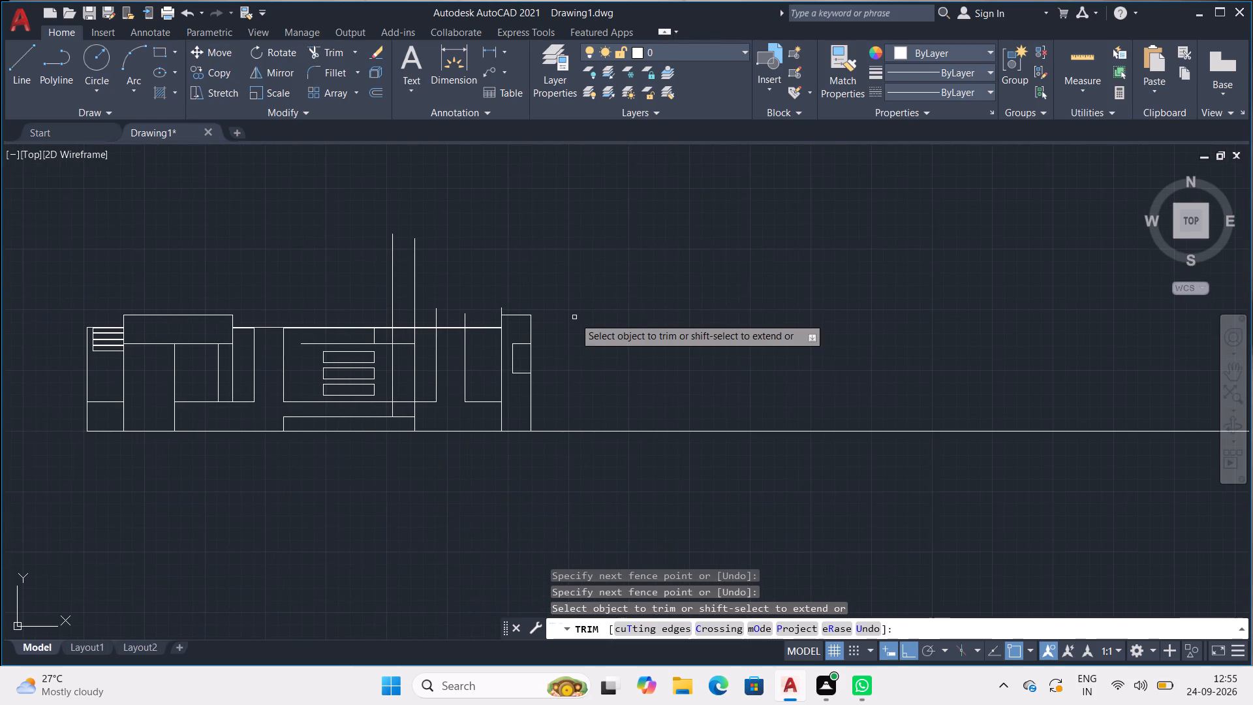
key("Escape")
key("Escape")
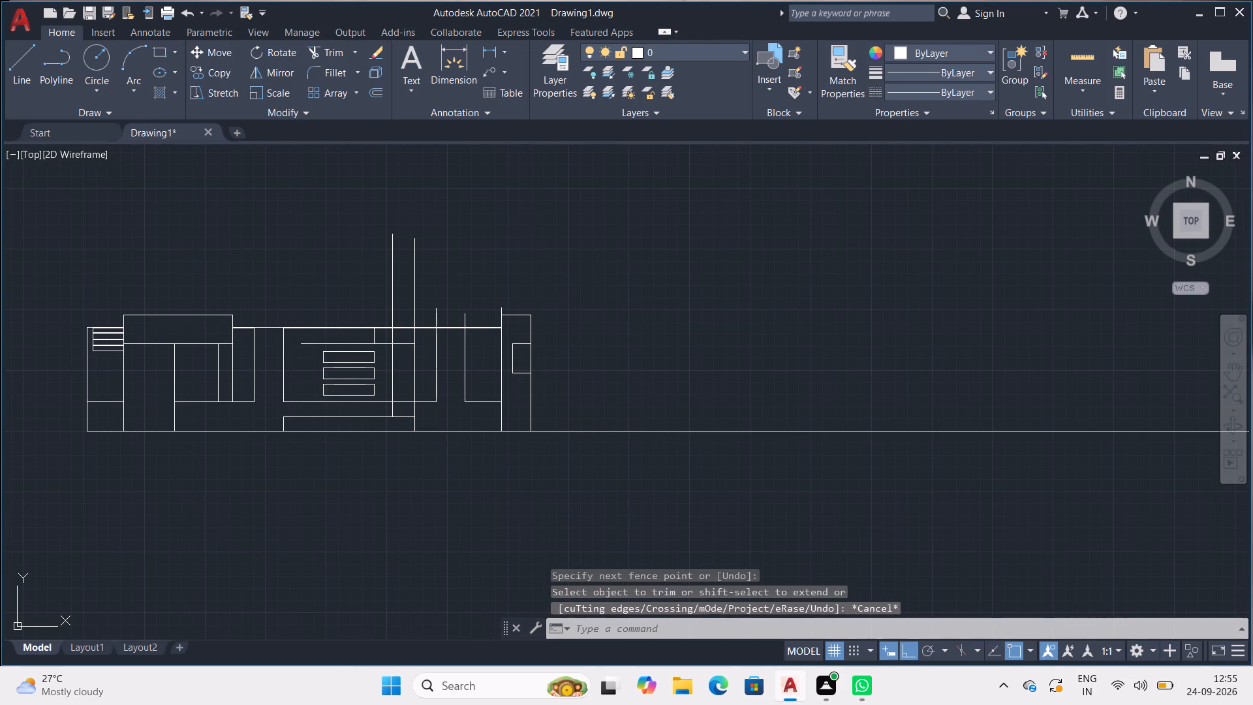
key("Escape")
key("Escape")
key("Escape")
From the end box's outer foot, draw a line 8'5" along the baseline and straight up past the box's top level.
key("l")
key("Return")
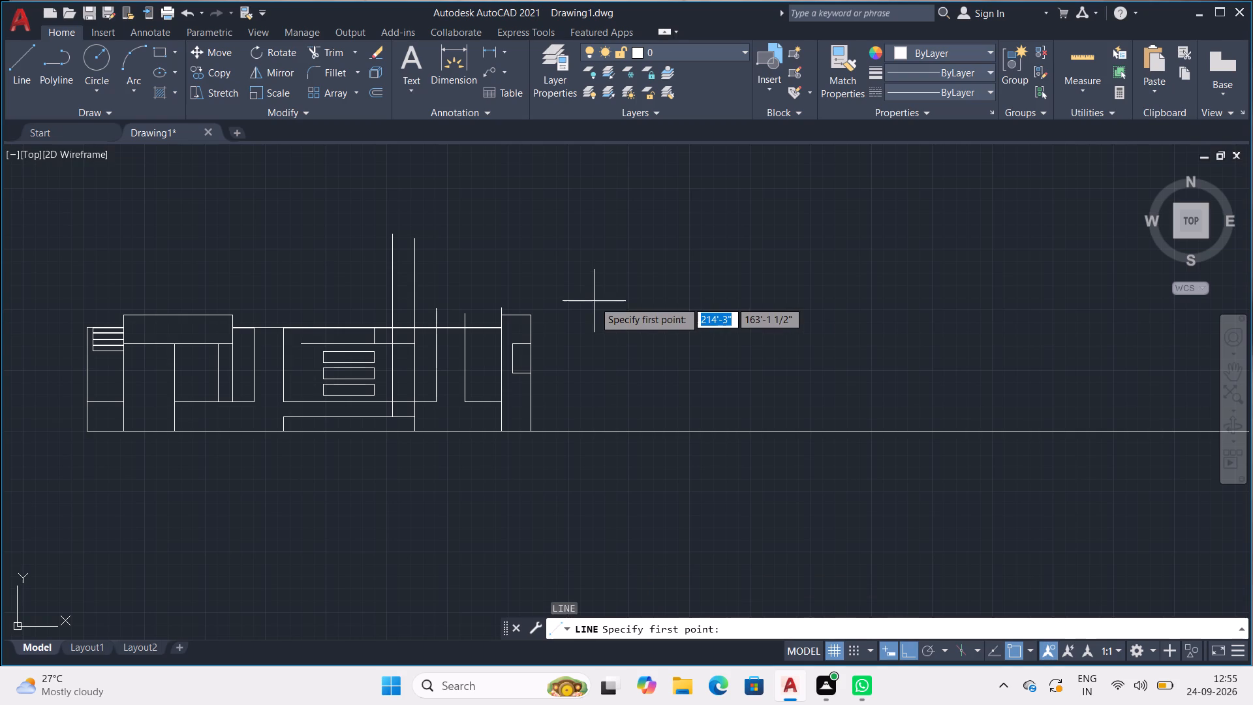
left_click(532, 430)
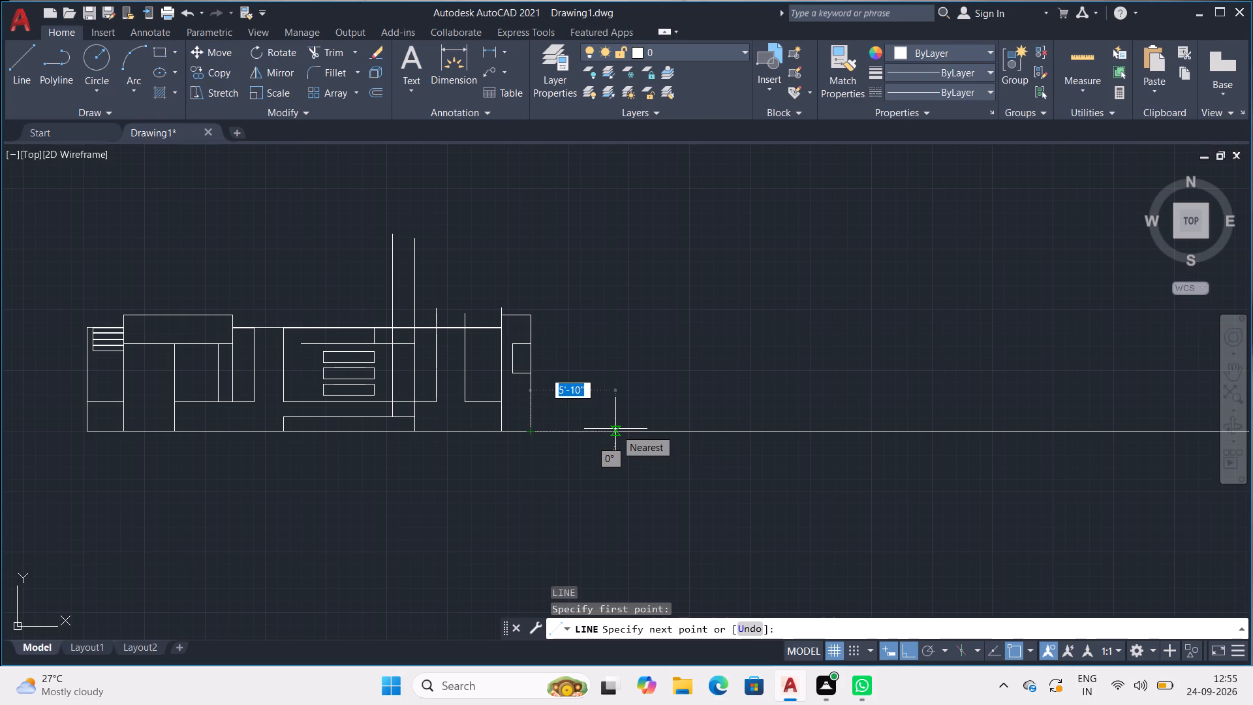
type("8'5\"")
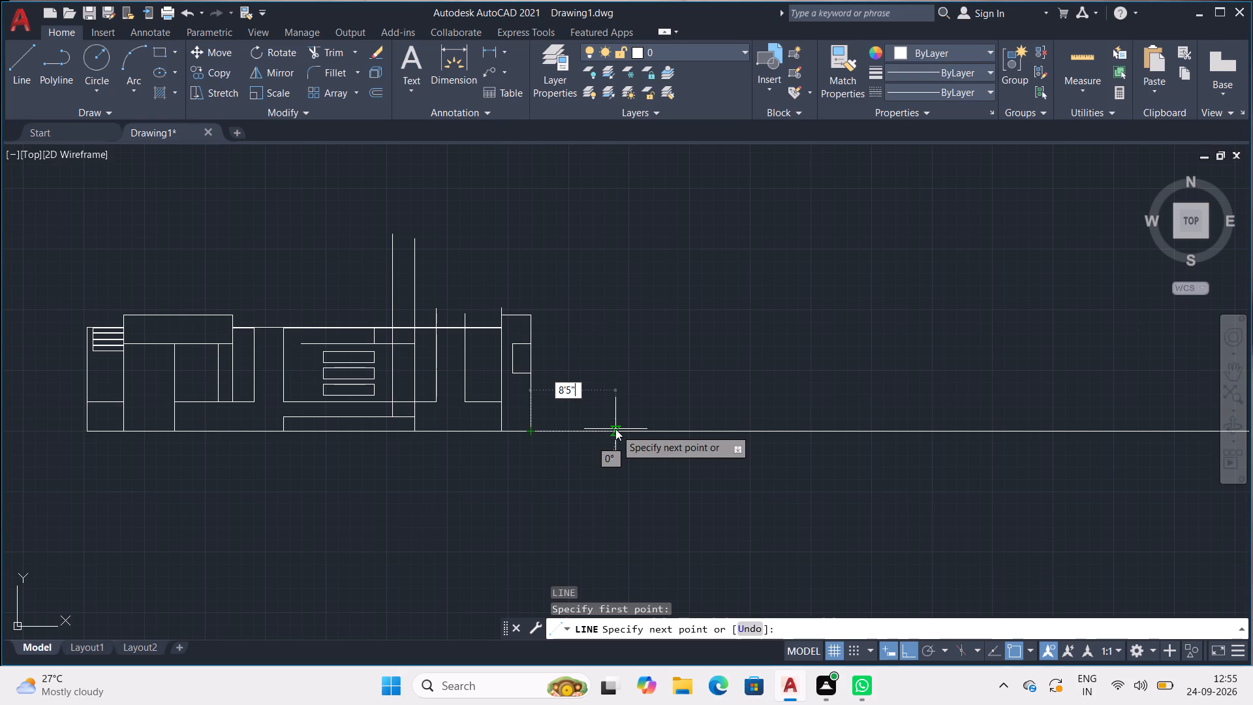
key("Return")
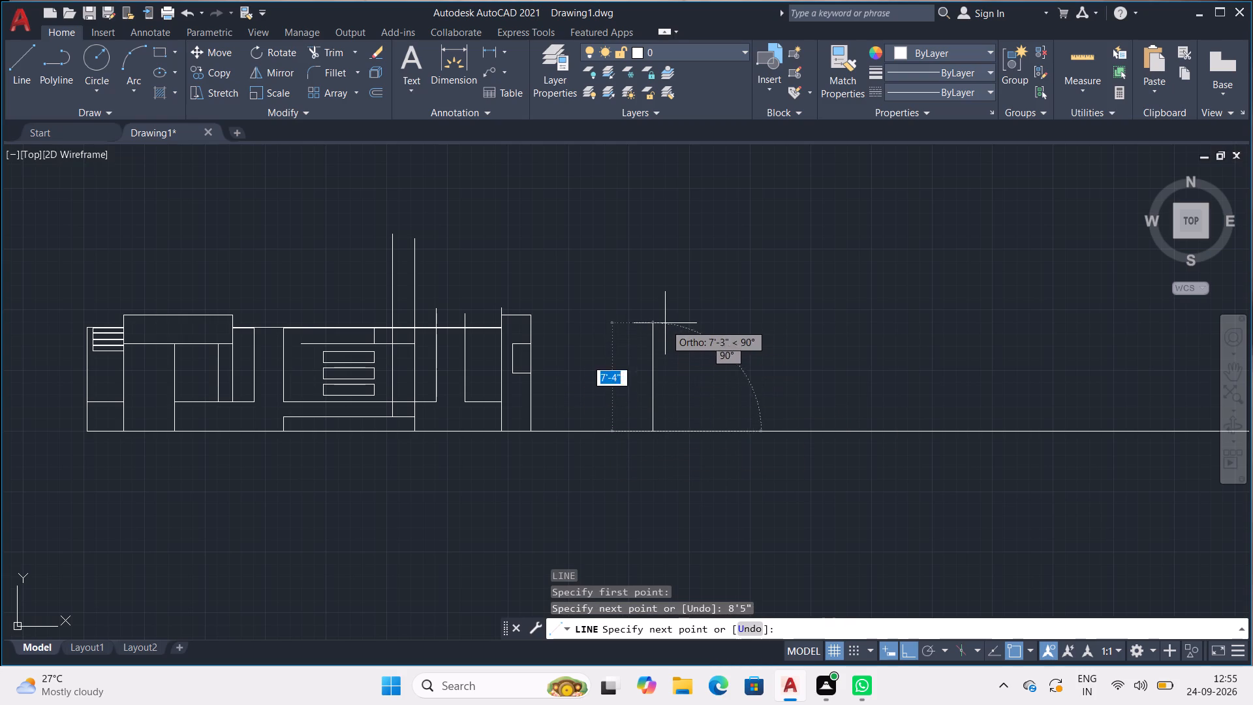
left_click(666, 279)
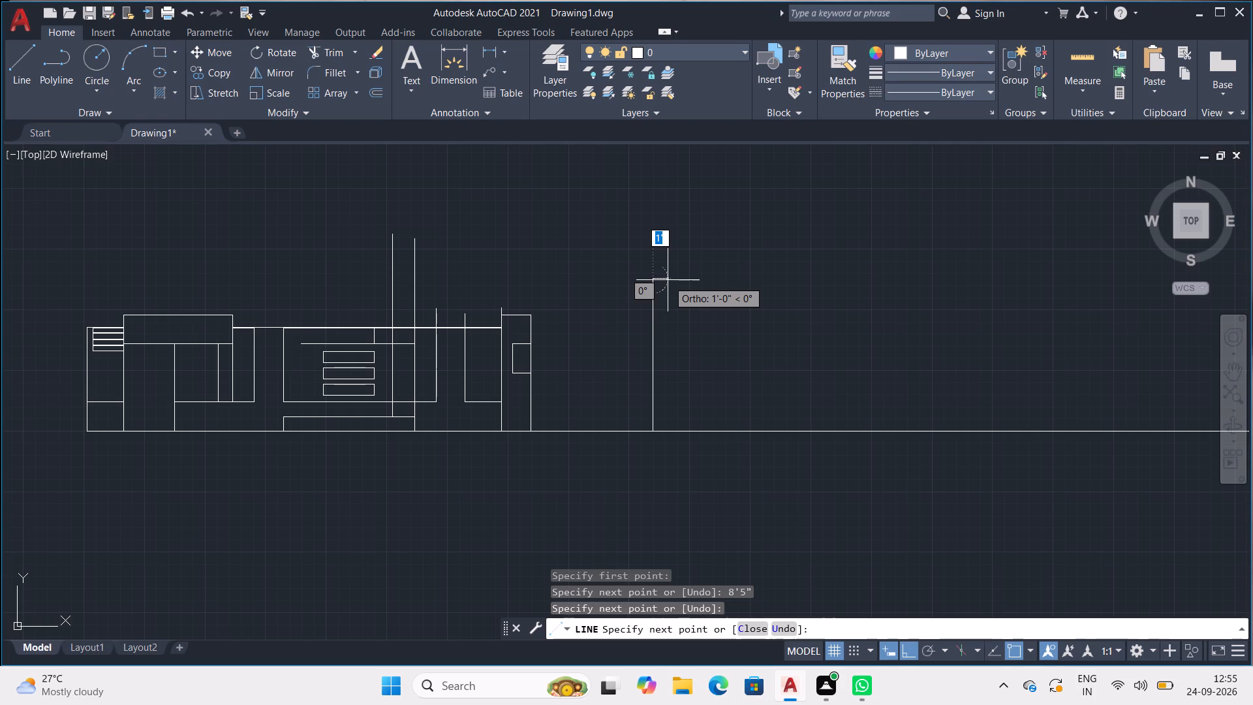
key("space")
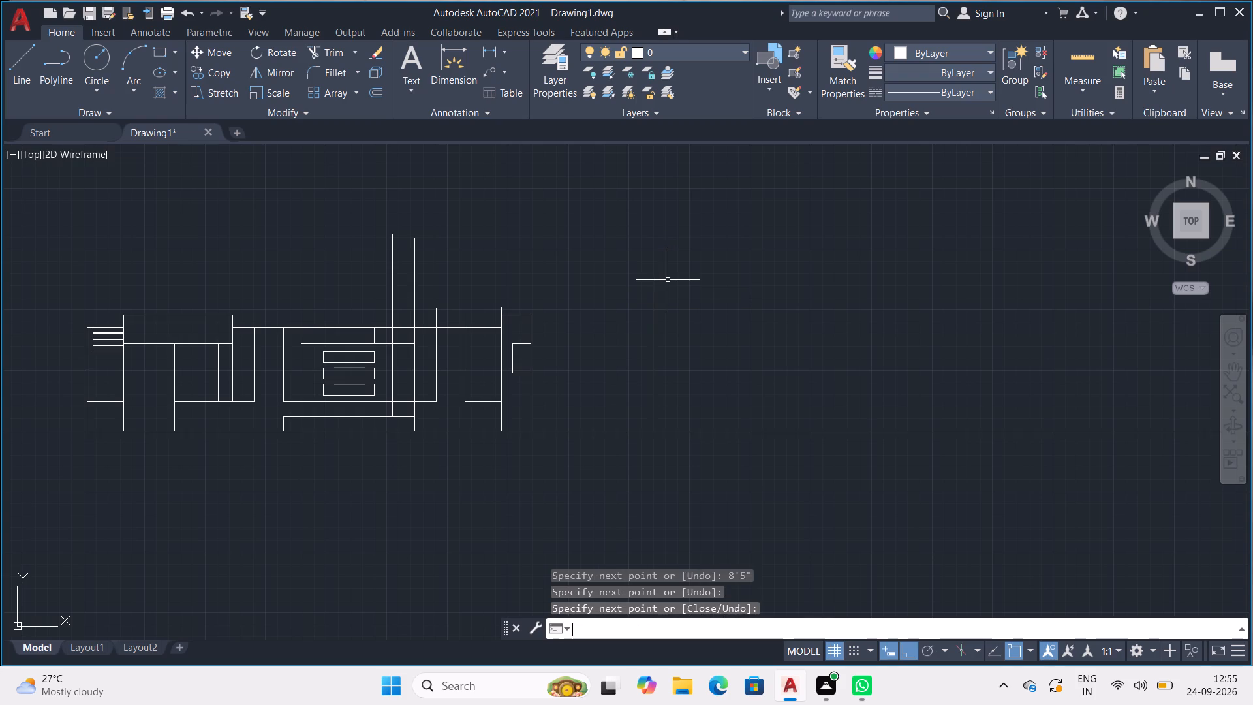
Extend the end box's top line outward to the new vertical, 8'5" away.
scroll(536, 315, "up", 2)
type("EX")
key("Return")
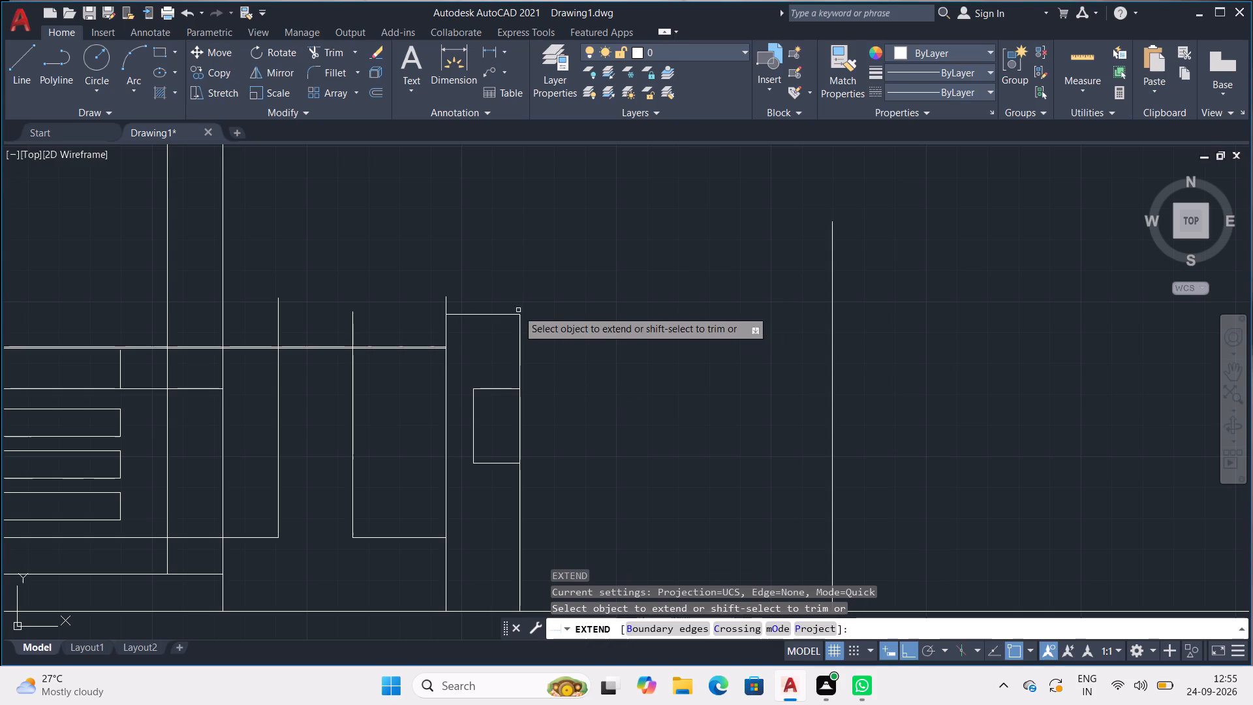
left_click(491, 315)
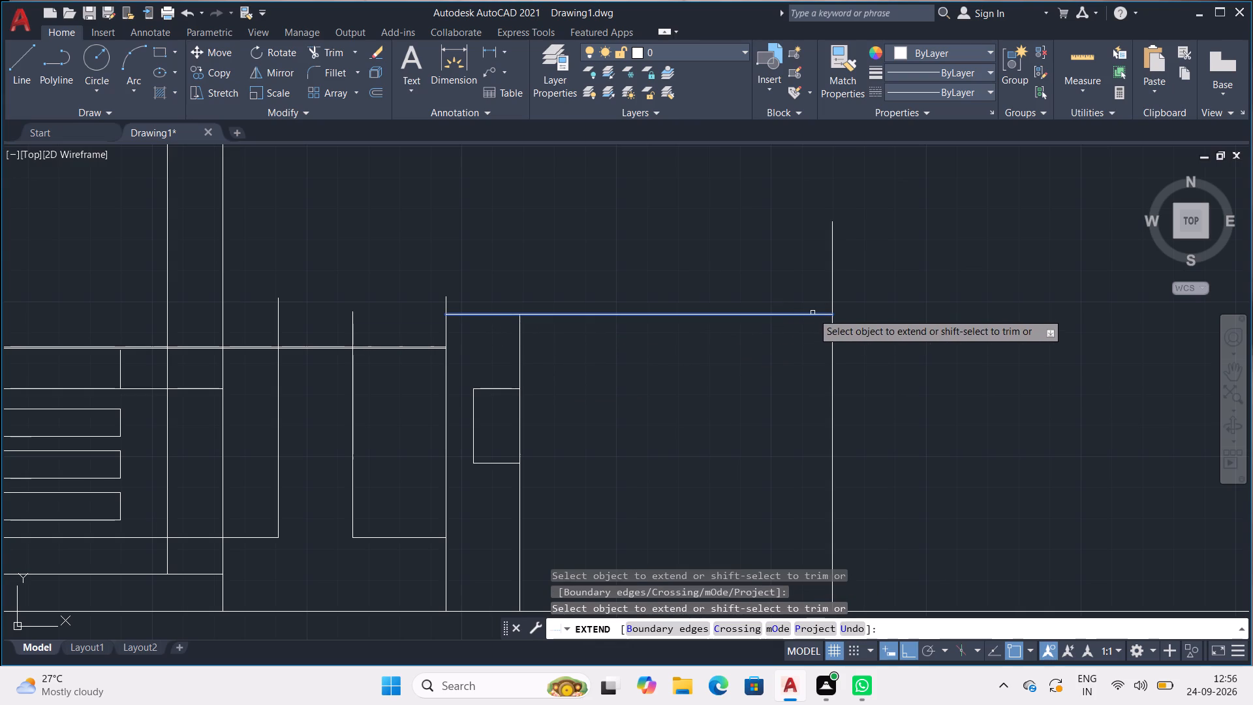
key("Escape")
key("Escape")
key("Escape")
key("Escape")
key("Escape")
key("Escape")
key("Escape")
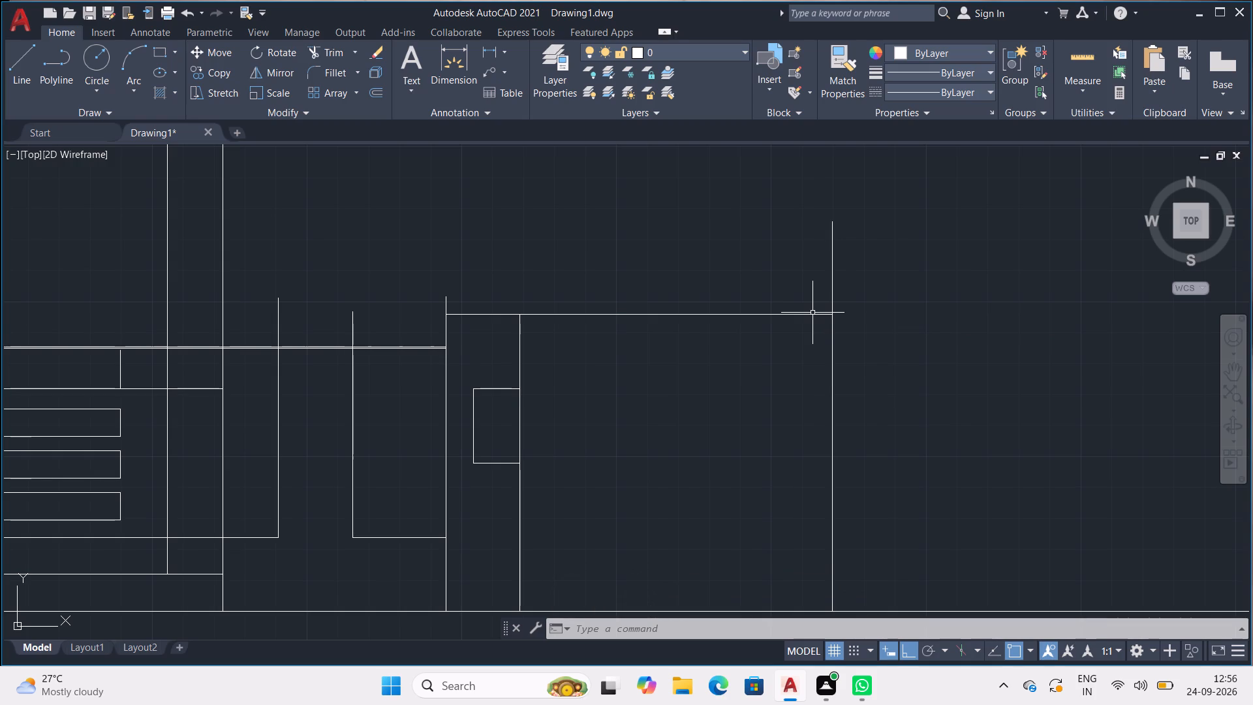
From the bay's outer top corner, draw a stepped line 9" outward, down, 1' outward, down to the baseline and back up past the top level.
middle_click_drag(869, 311, 753, 298)
key("l")
key("Return")
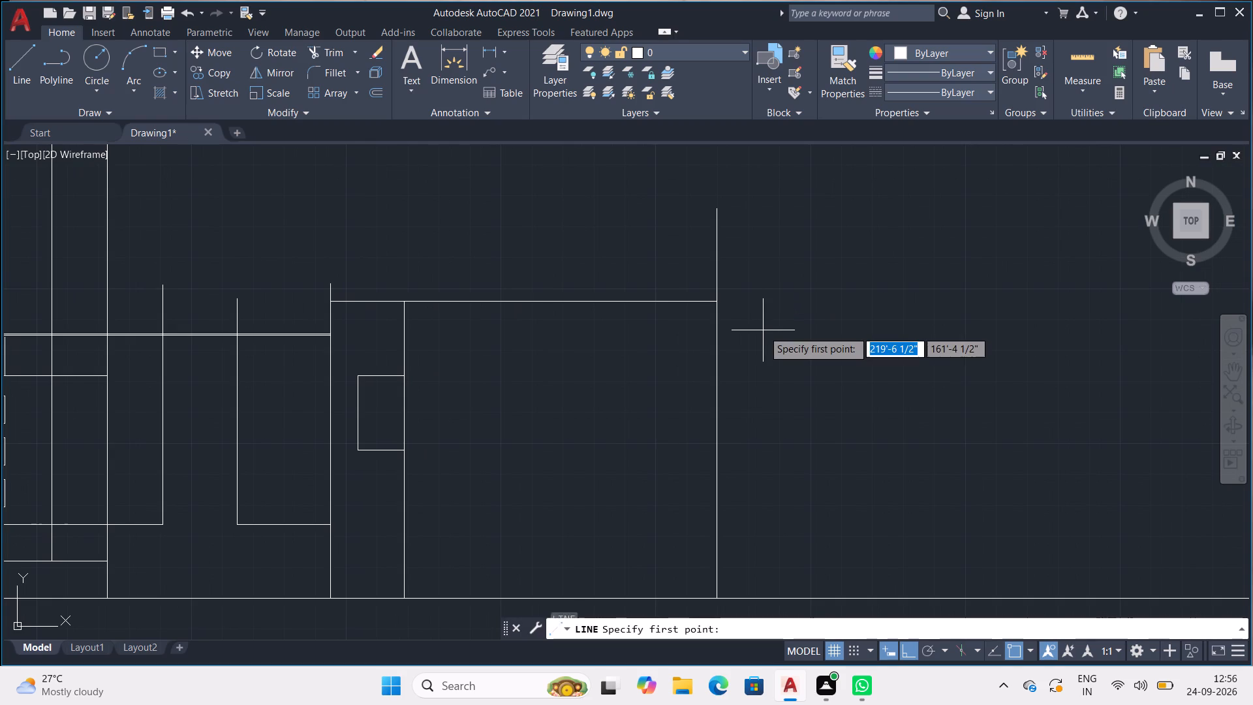
left_click(714, 301)
type("9\"")
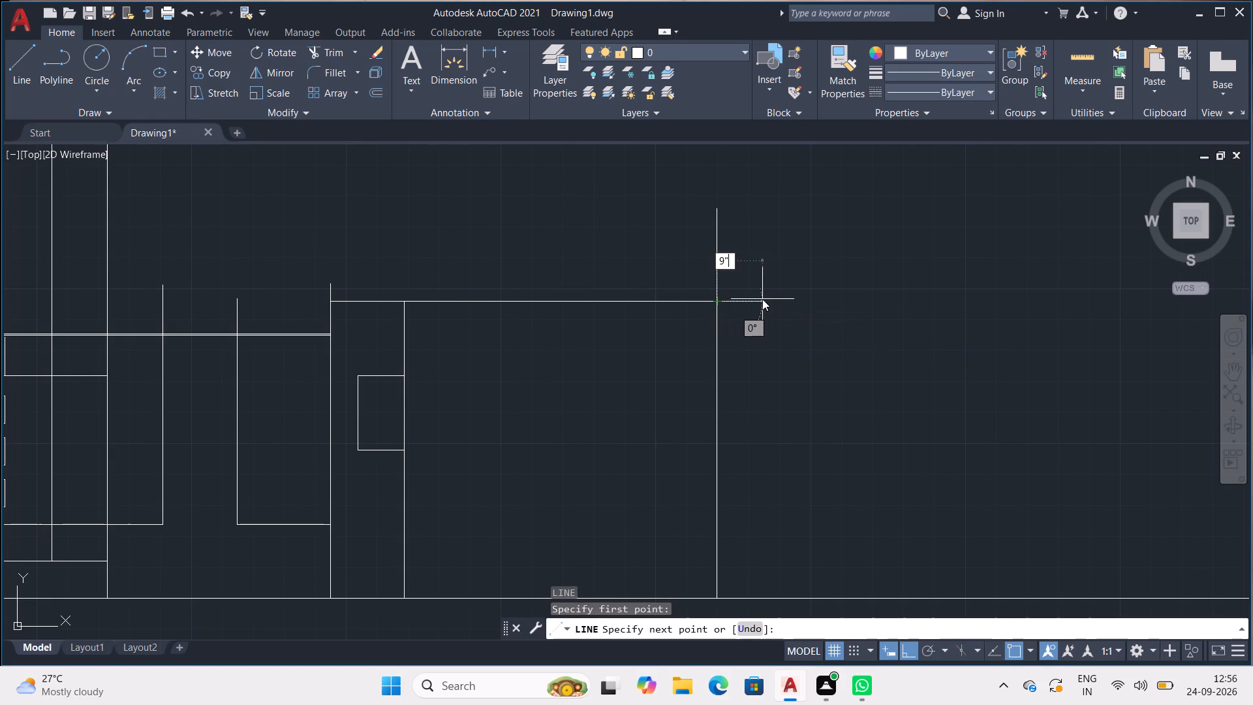
key("Return")
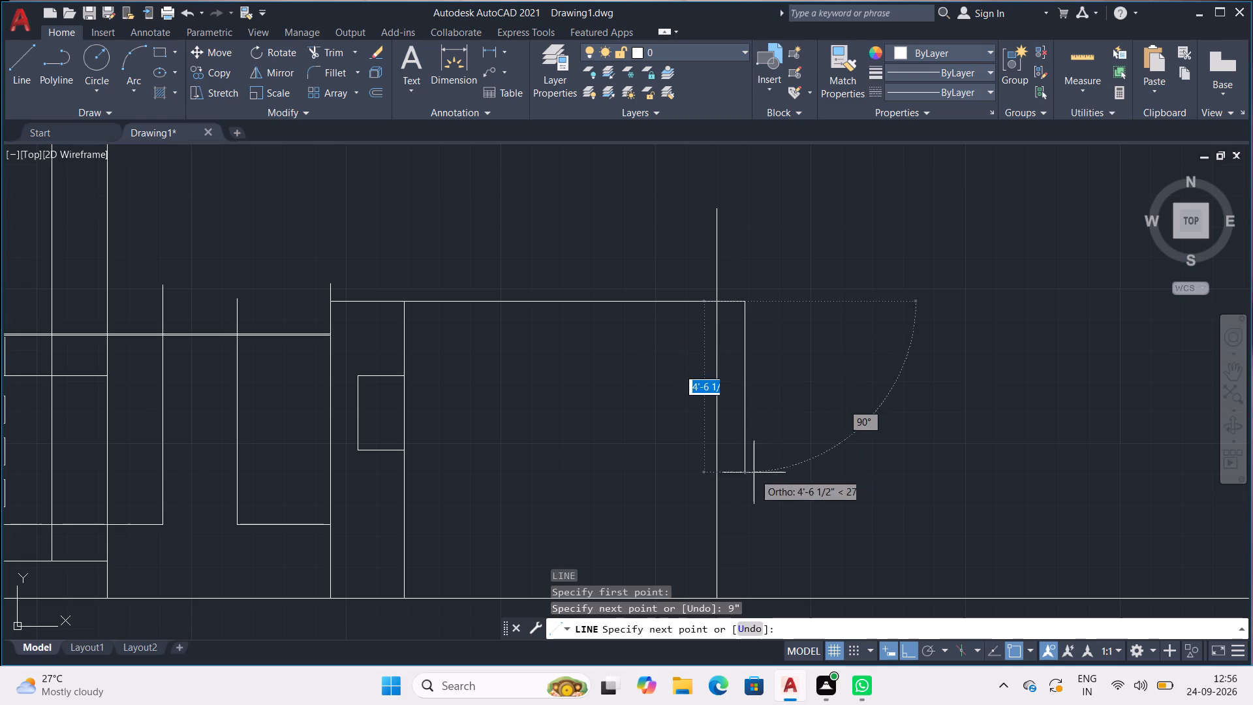
left_click(752, 534)
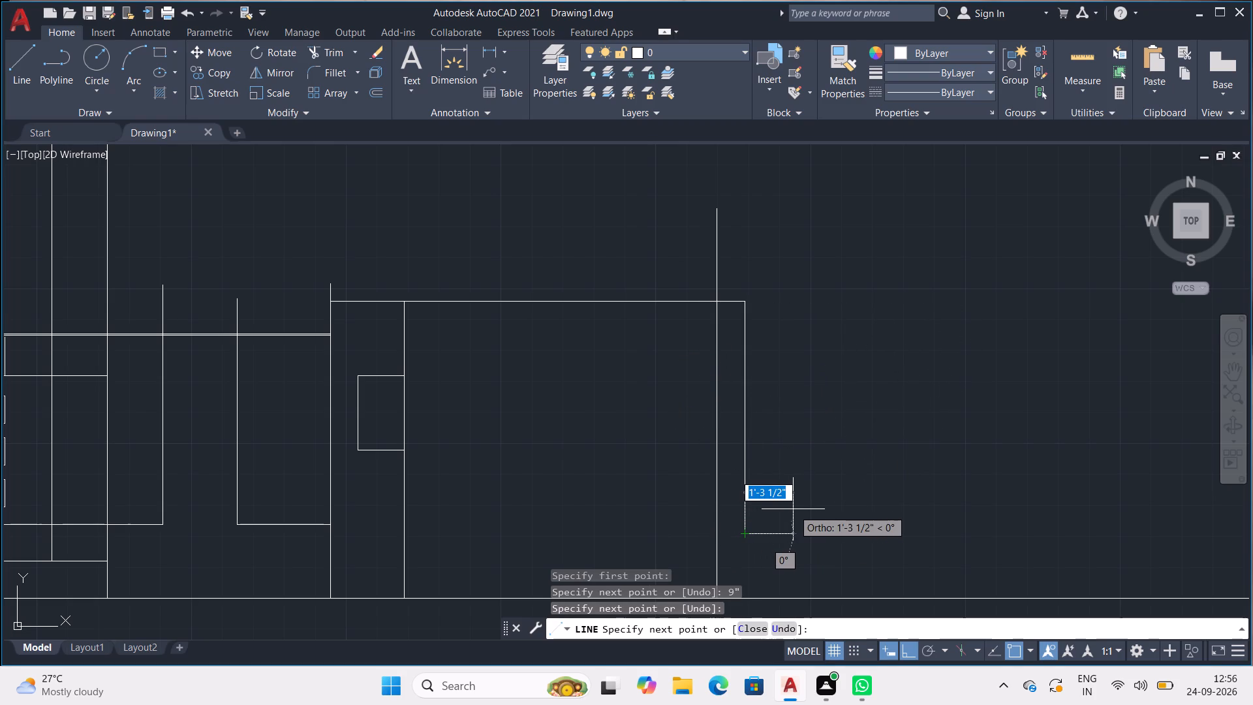
type("1'")
key("Return")
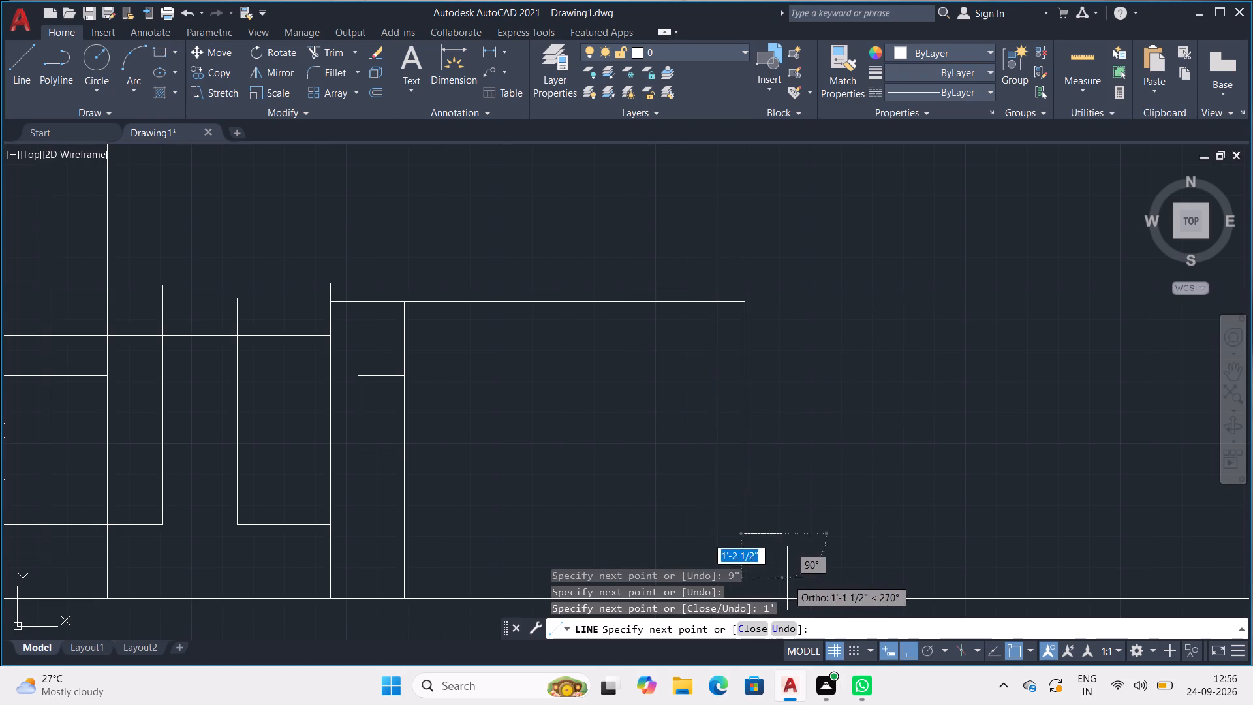
left_click(785, 597)
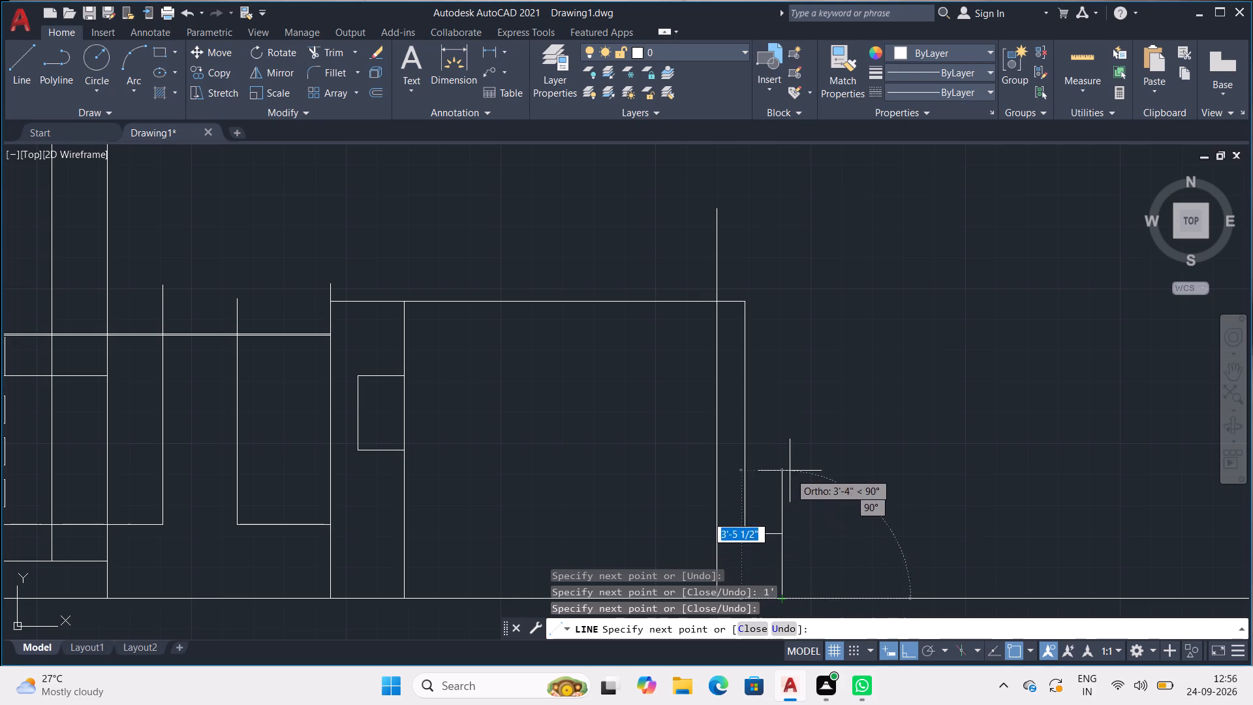
left_click(790, 247)
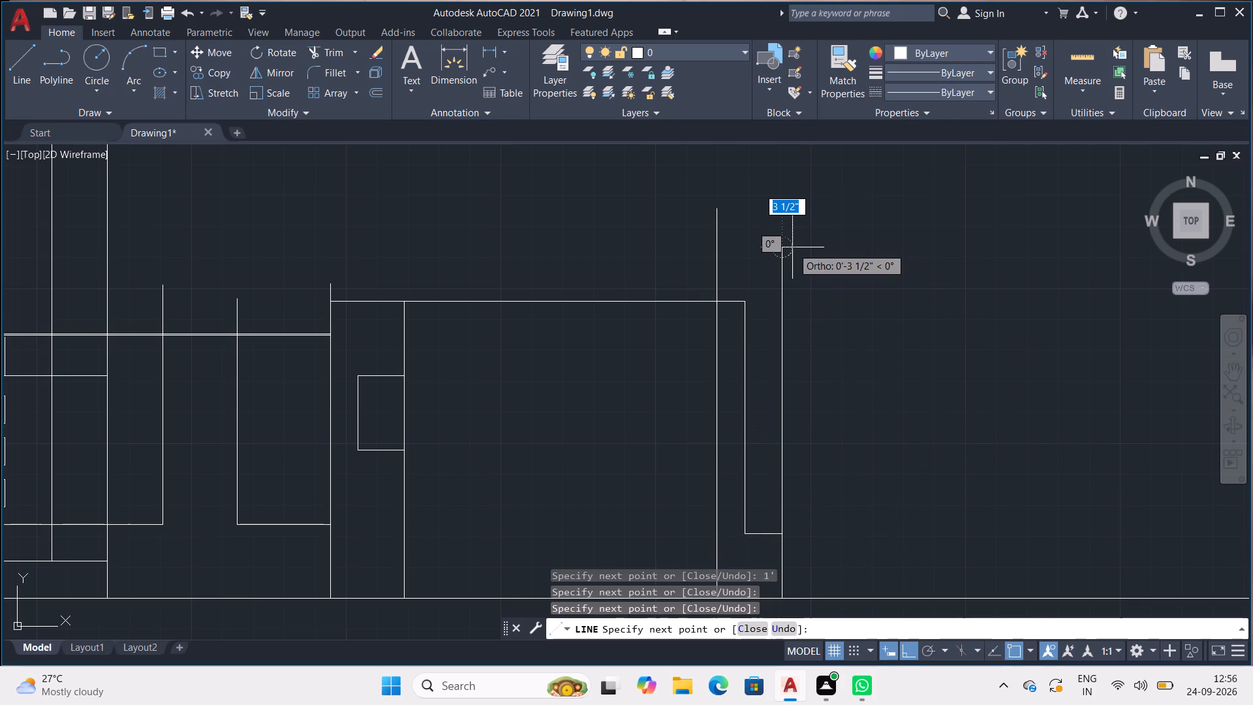
key("space")
Extend the 9" top segment outward to the new outermost vertical.
type("EX")
key("Return")
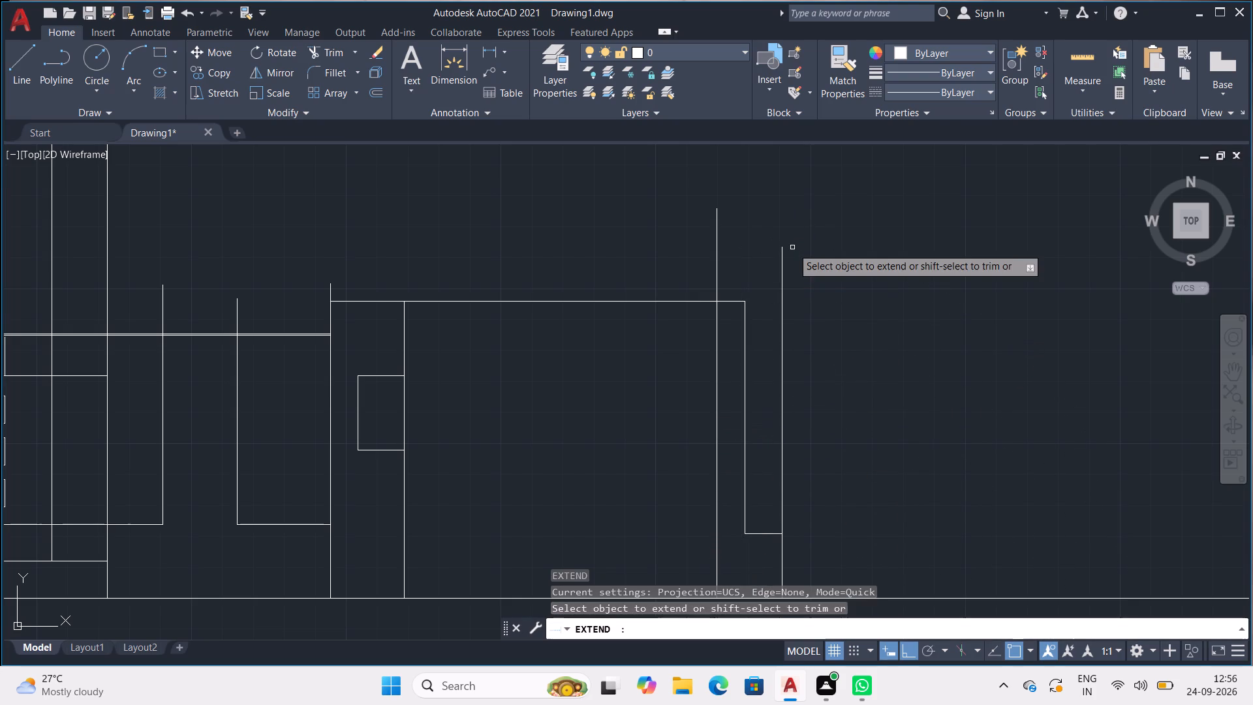
left_click(732, 300)
key("Escape")
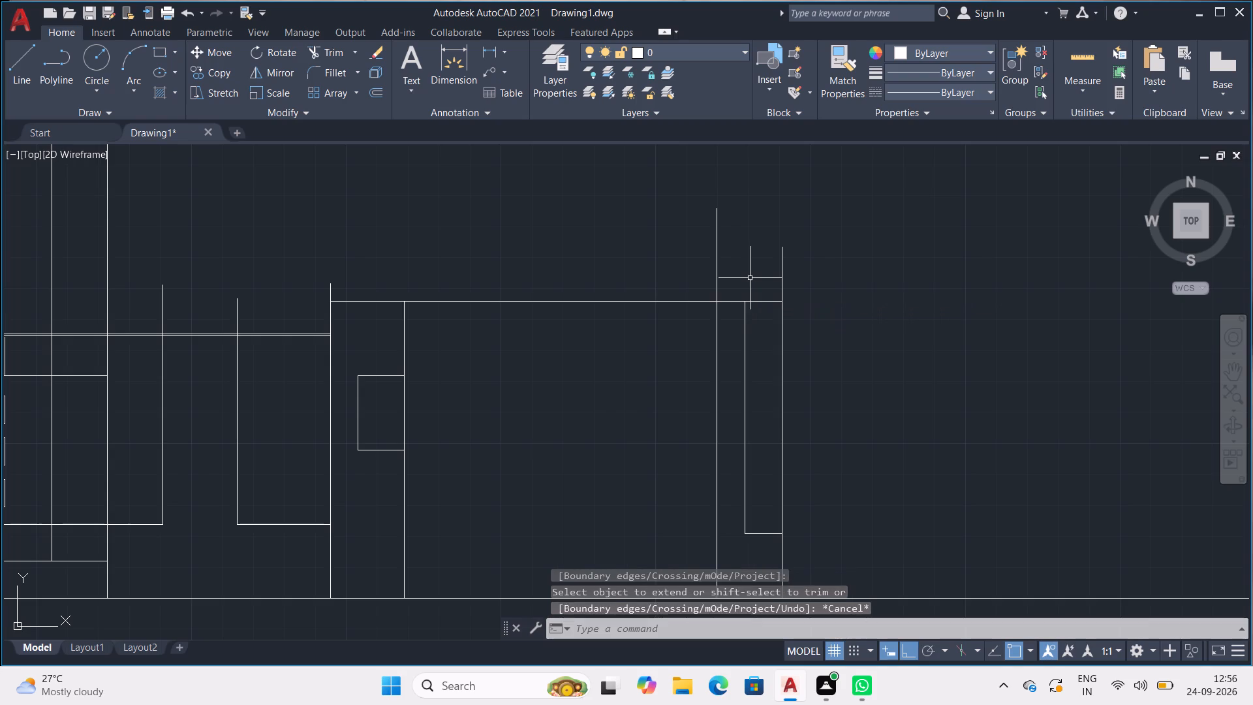
key("Escape")
key("Escape")
key("Escape")
key("Escape")
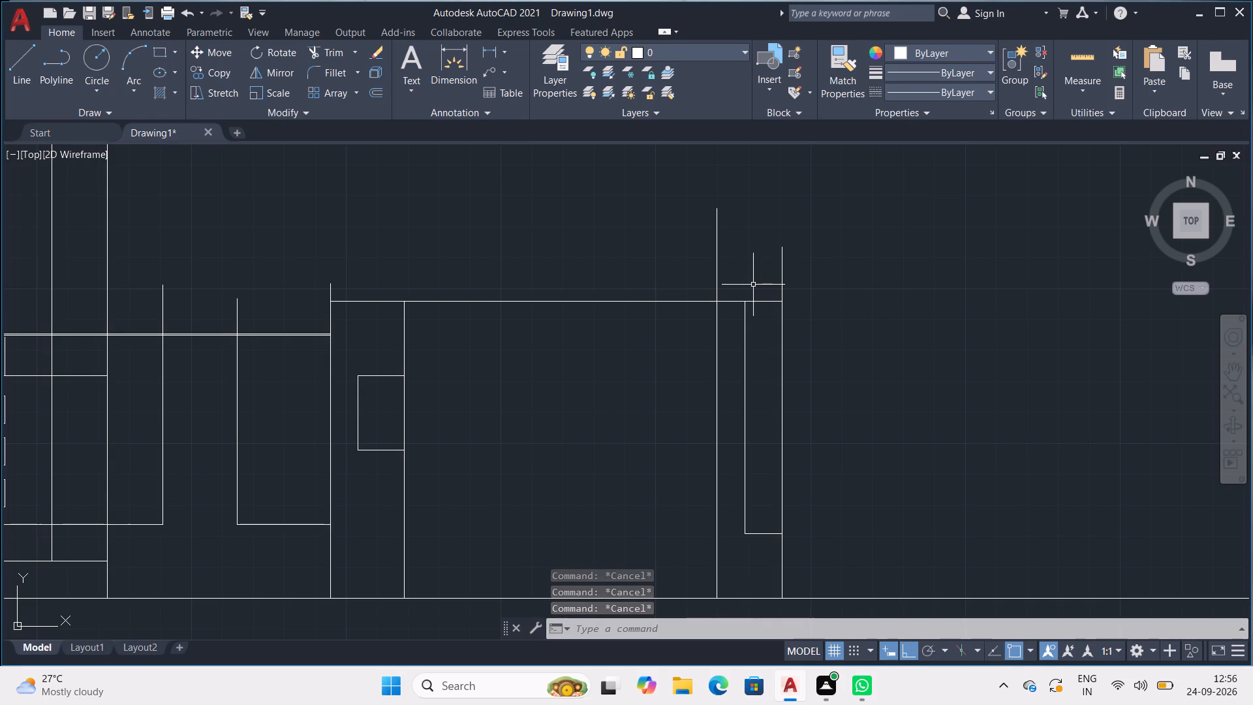
Draw two horizontals across the 8'5" bay, from the small rectangle's top and bottom corners to the vertical 9" beyond the bay.
key("l")
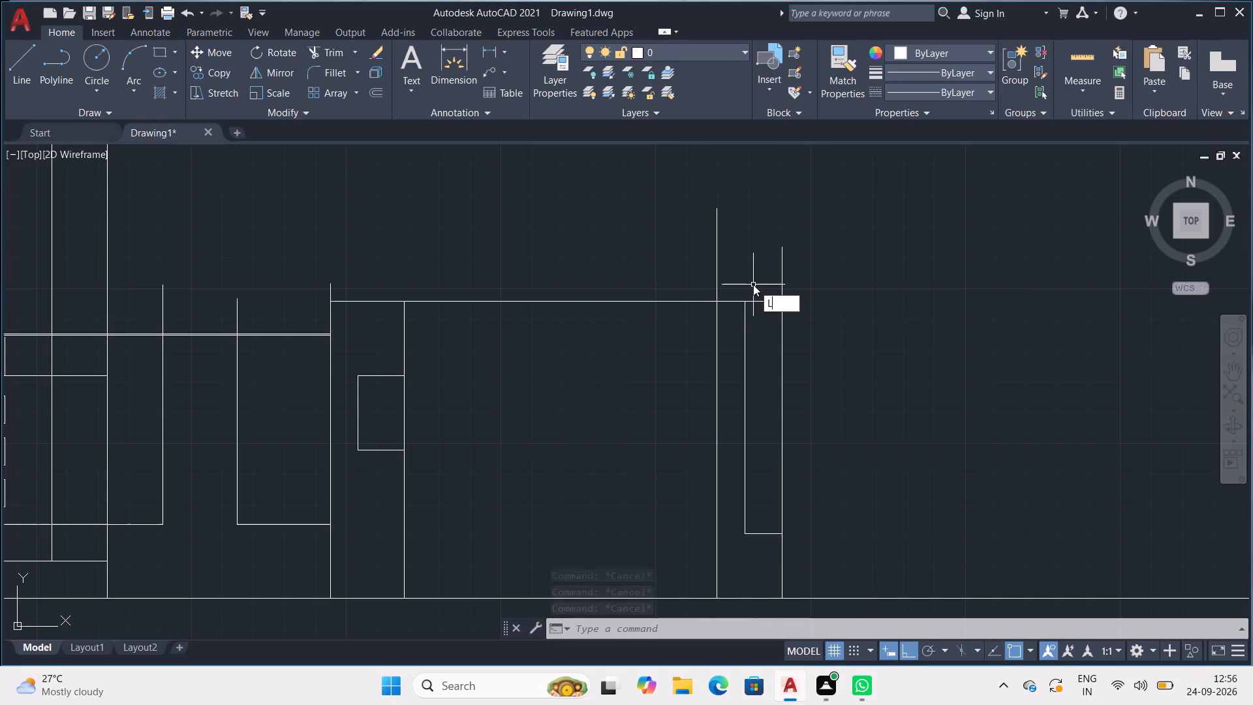
key("Return")
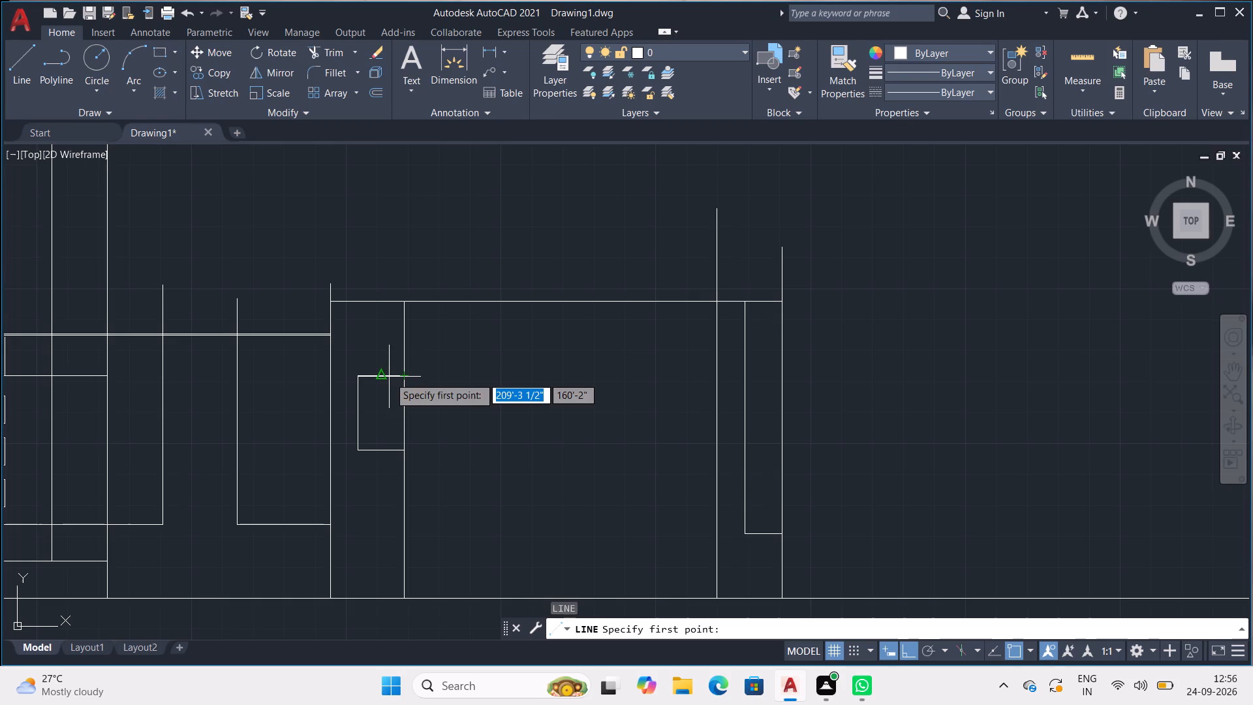
left_click(408, 374)
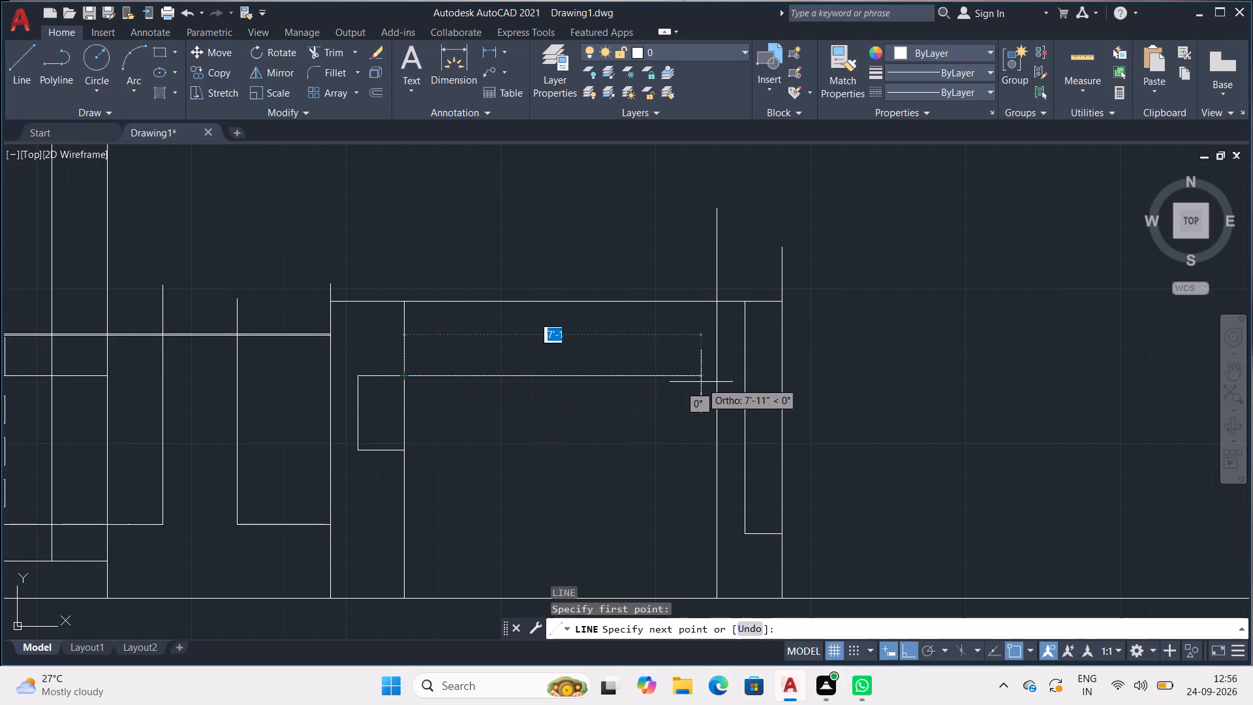
left_click(747, 378)
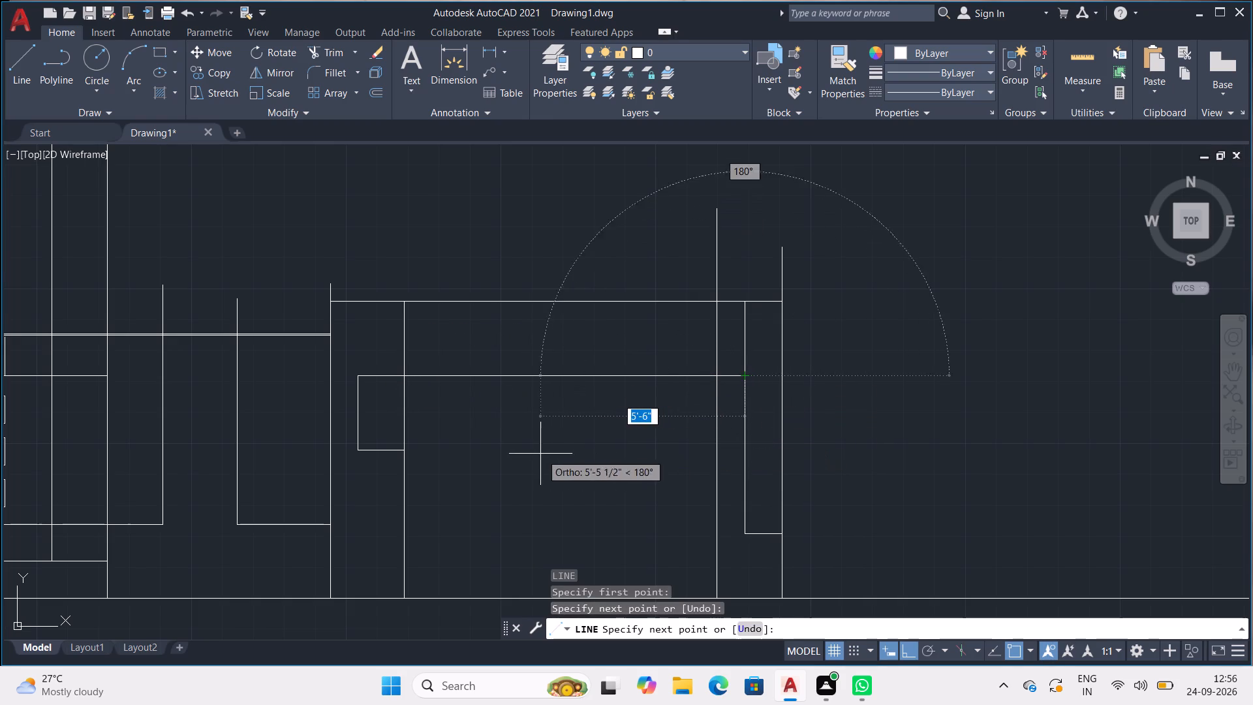
left_click(745, 445)
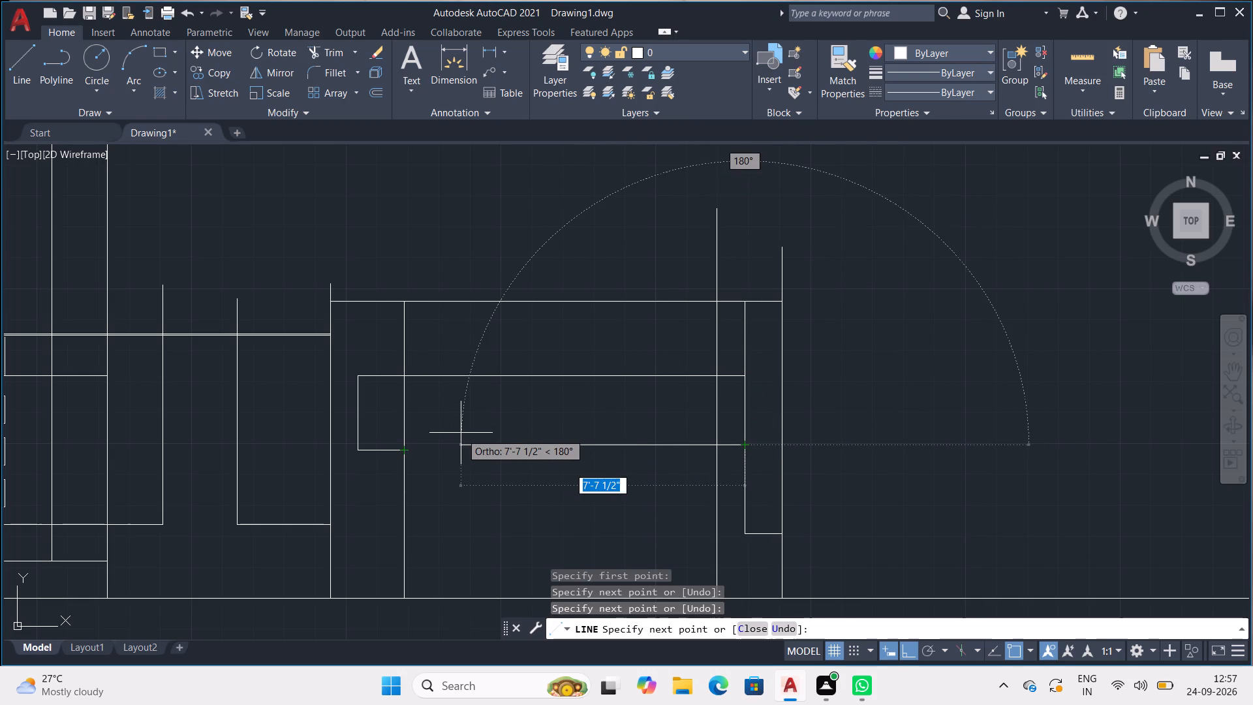
key("ctrl+z")
key("Escape")
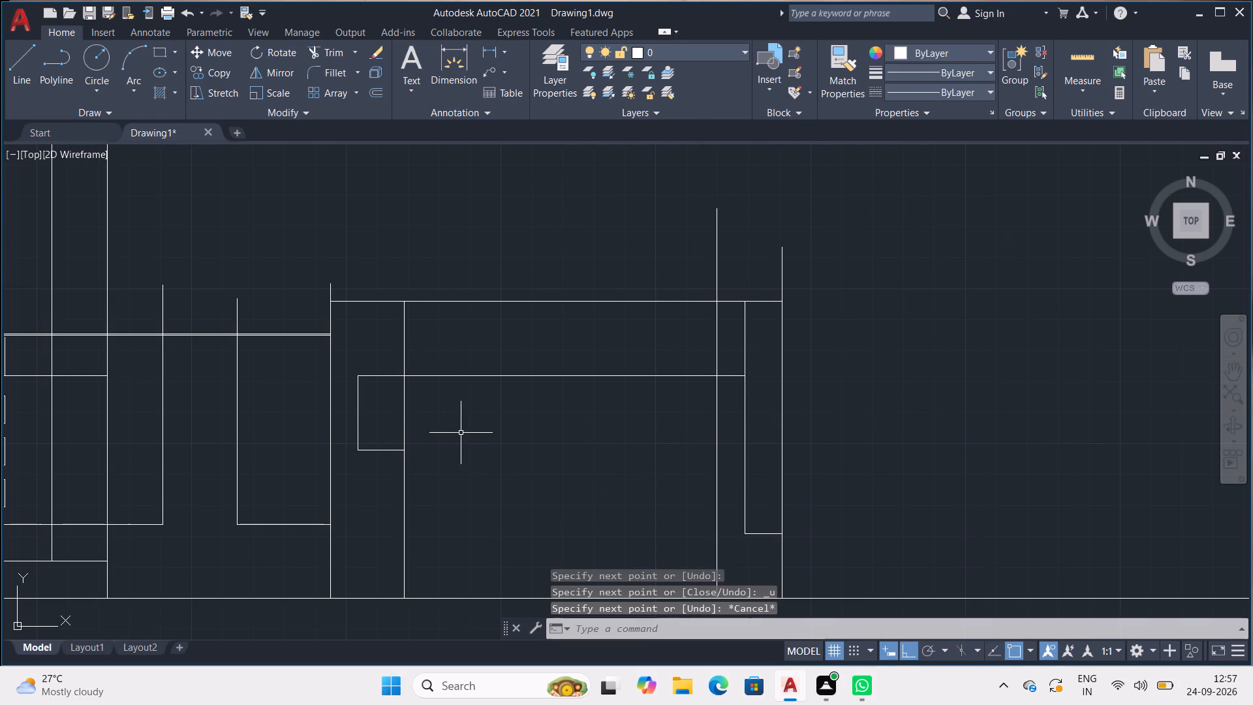
key("l")
key("Return")
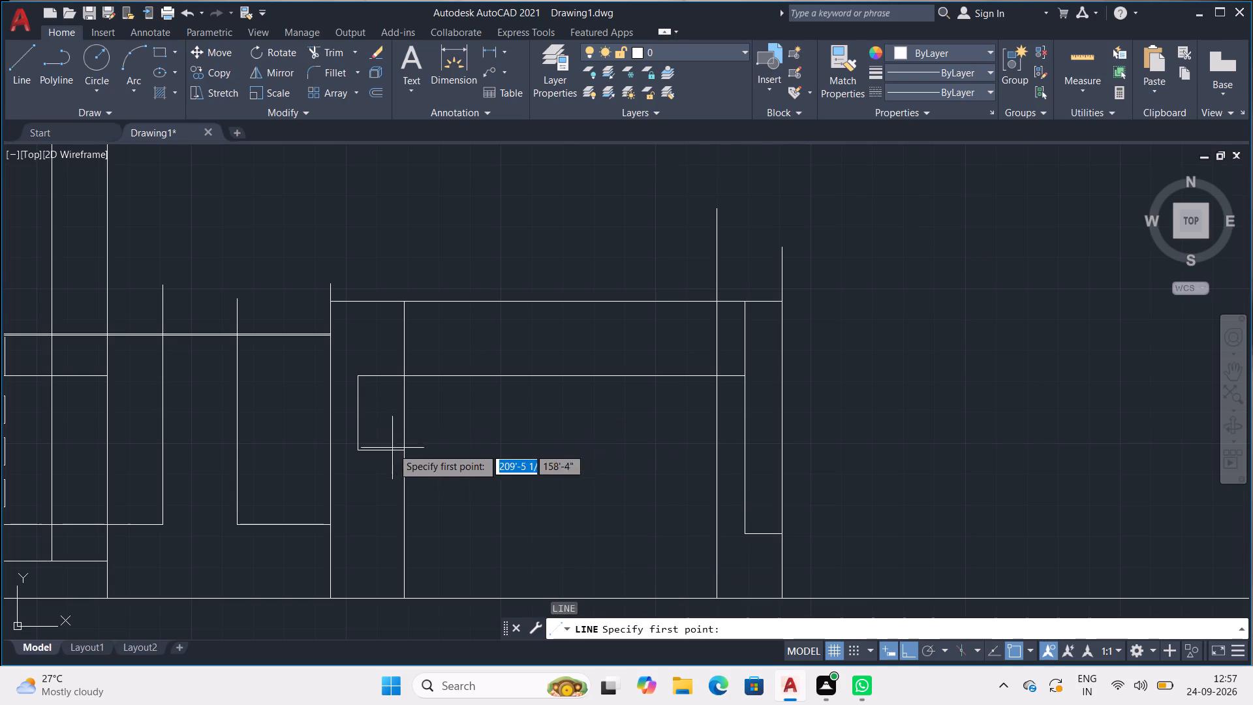
left_click(401, 452)
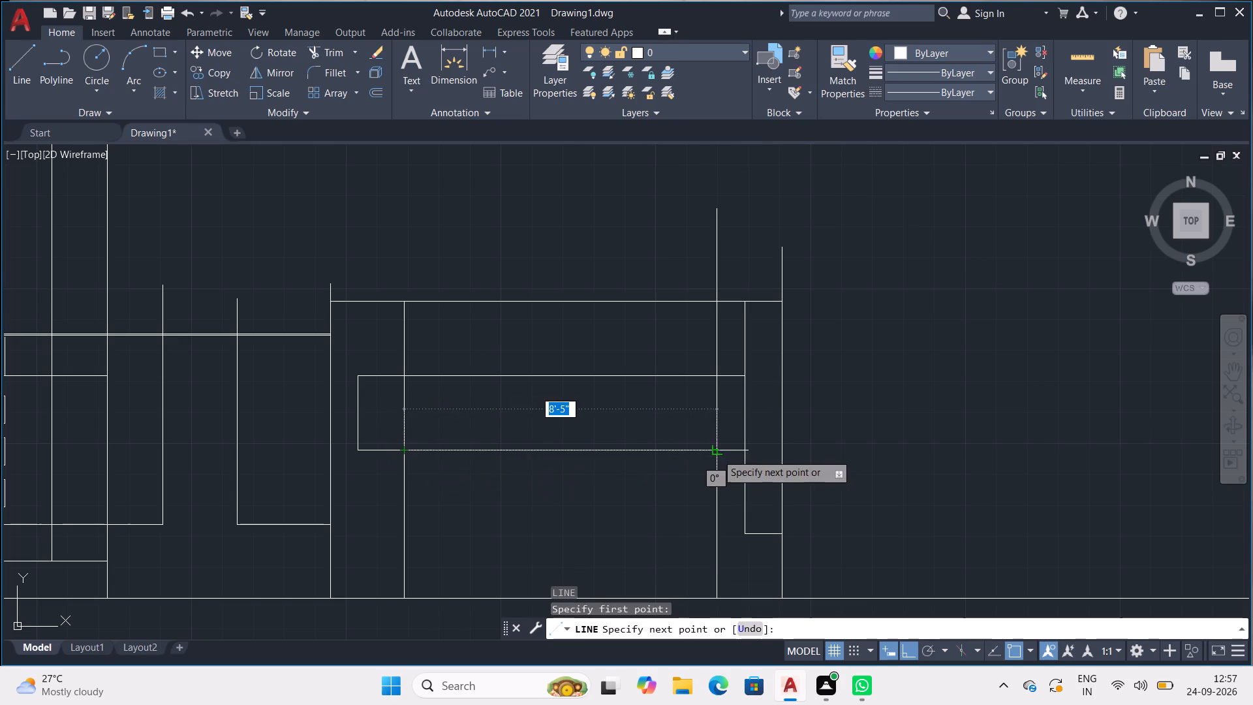
left_click(745, 447)
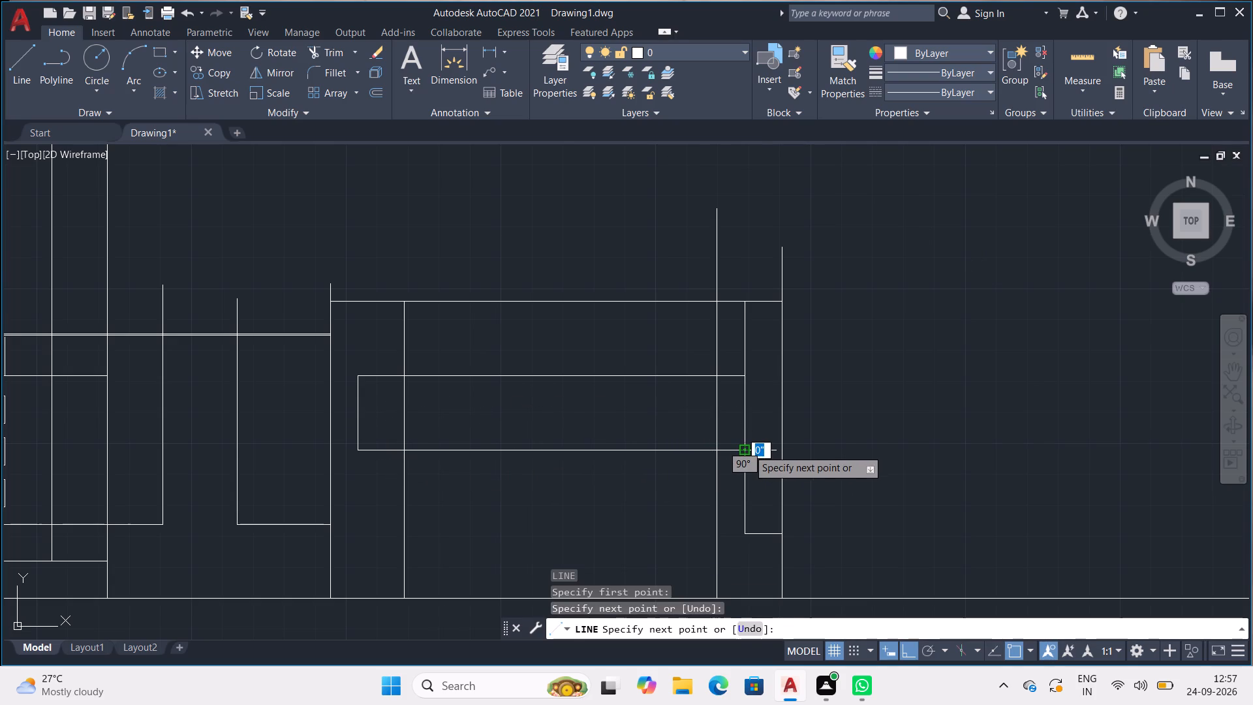
key("space")
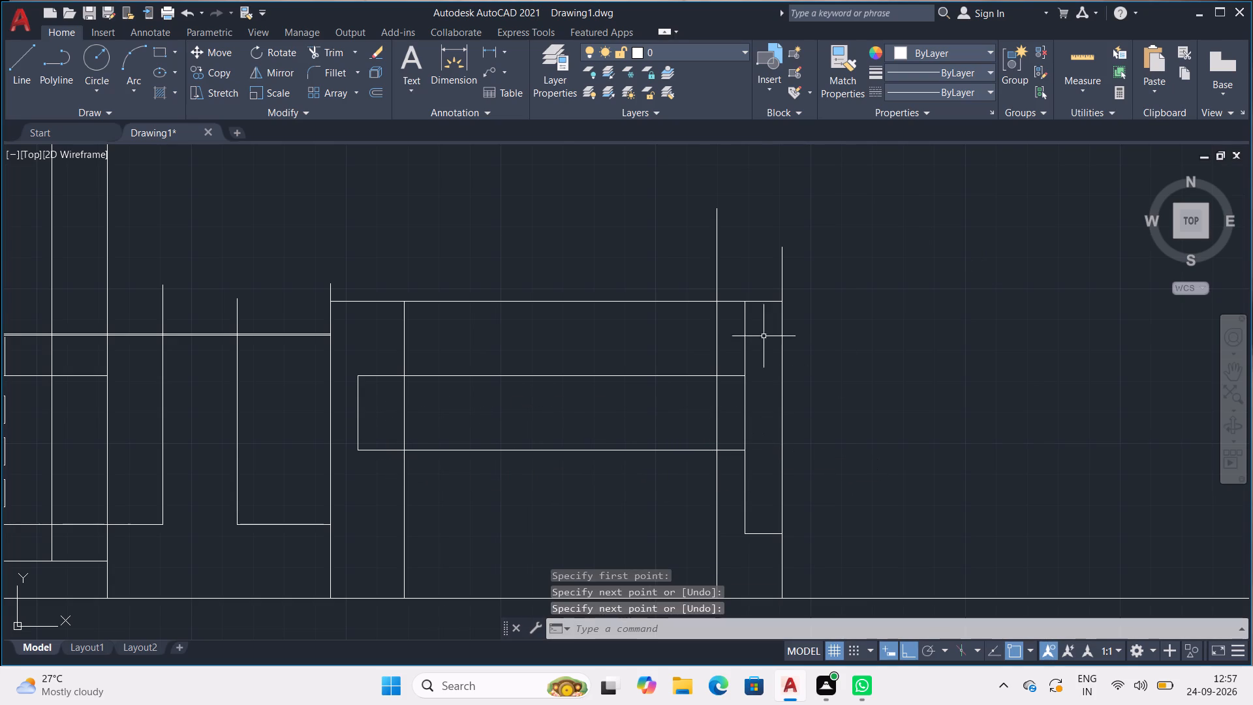
Trim the two new horizontals inside the 8'5" bay, between the end box's outer vertical and the bay's outer vertical.
type("TR")
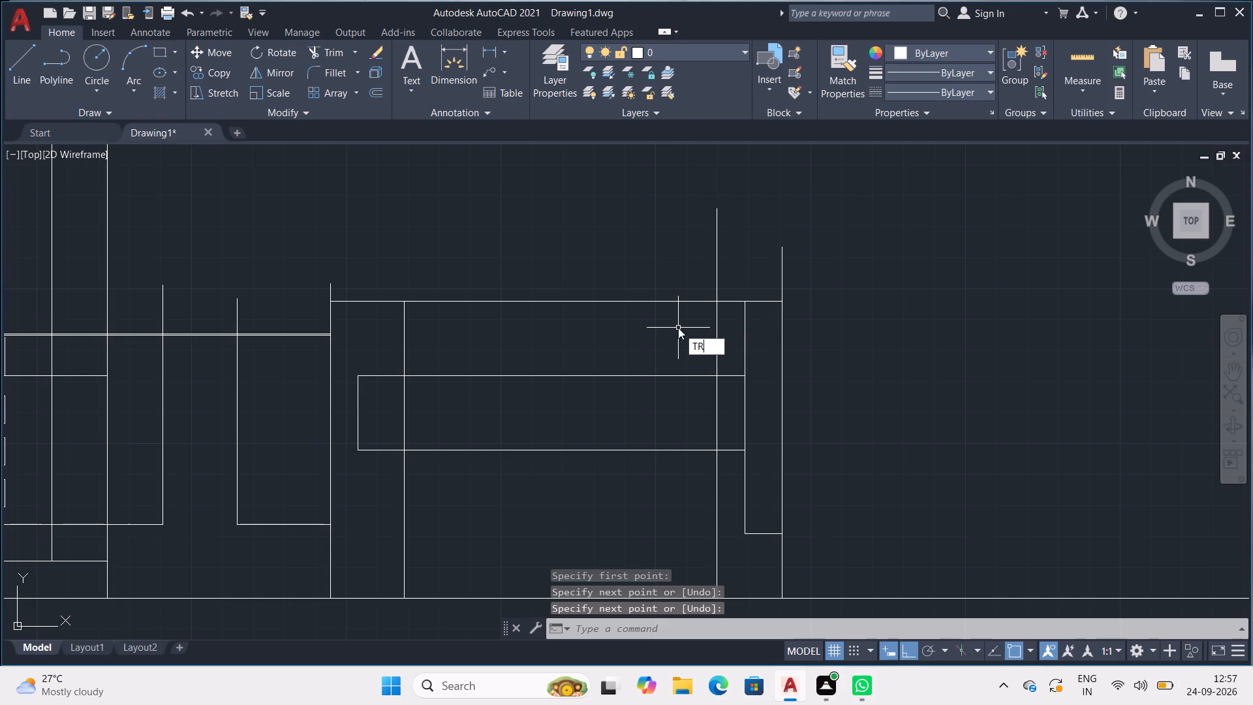
key("Return")
left_click_drag(645, 337, 638, 412)
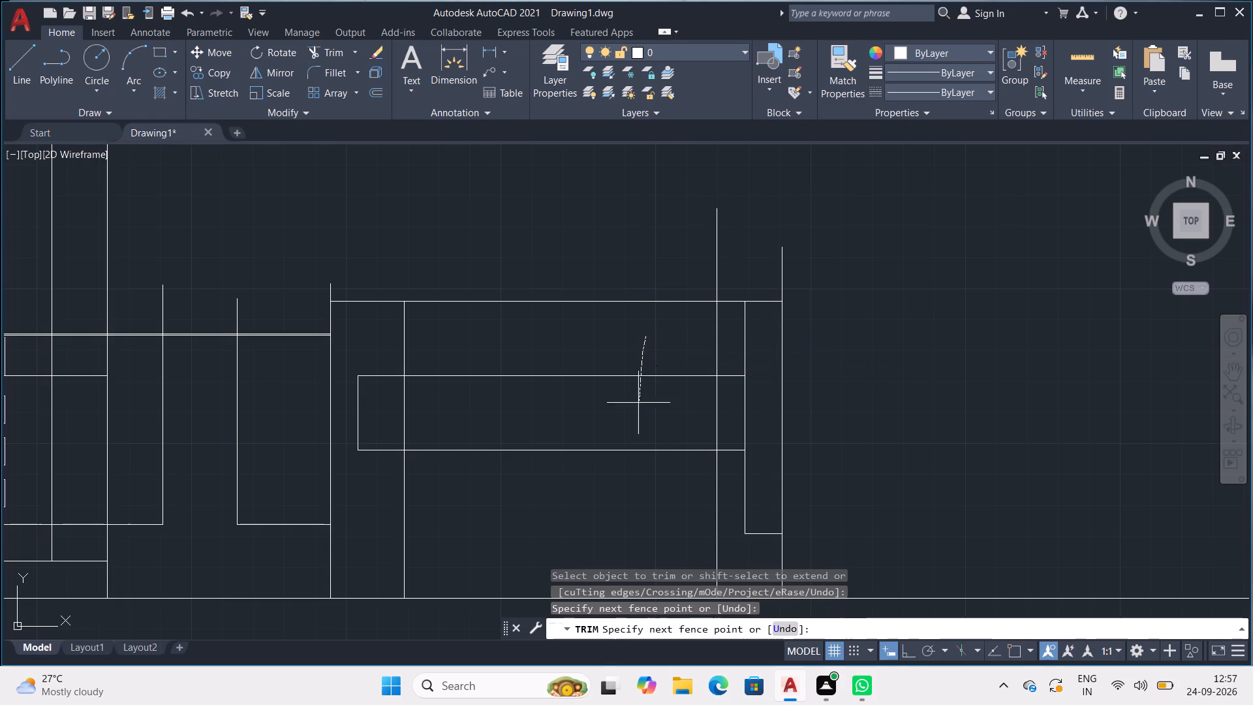
left_click_drag(638, 412, 626, 479)
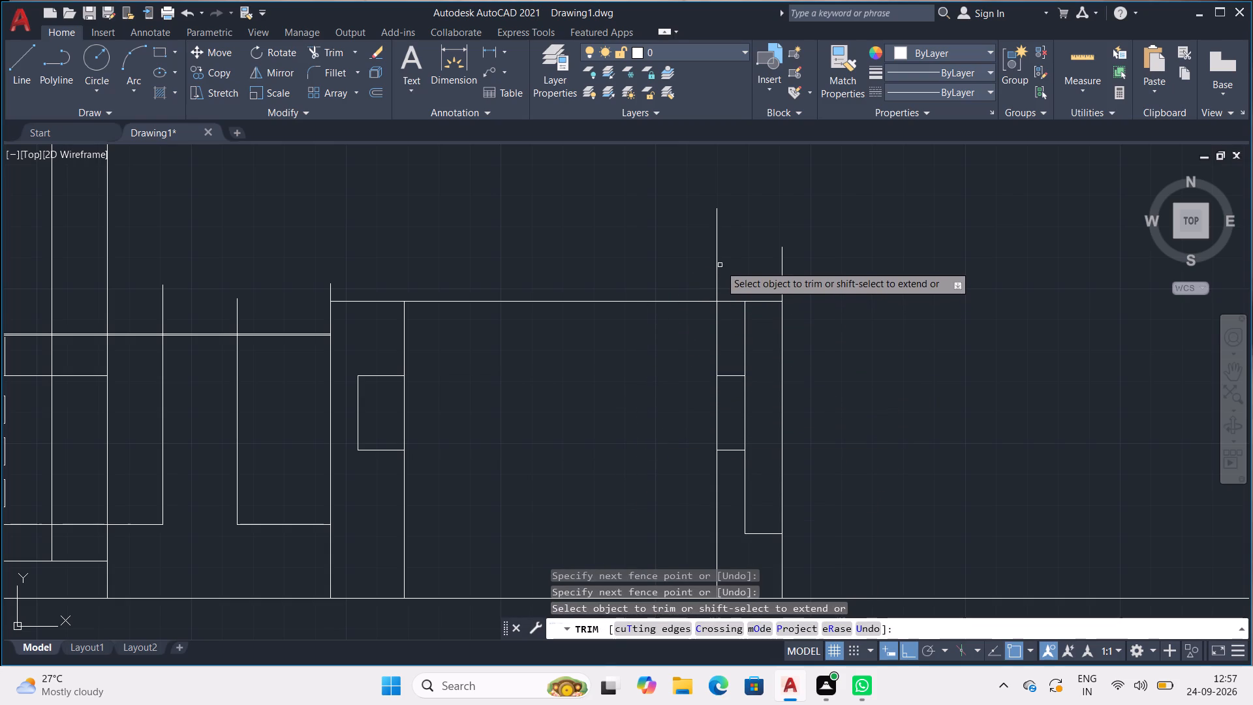
Trim the bay's outer vertical and the outermost vertical where they rise above the top line.
left_click_drag(698, 253, 788, 267)
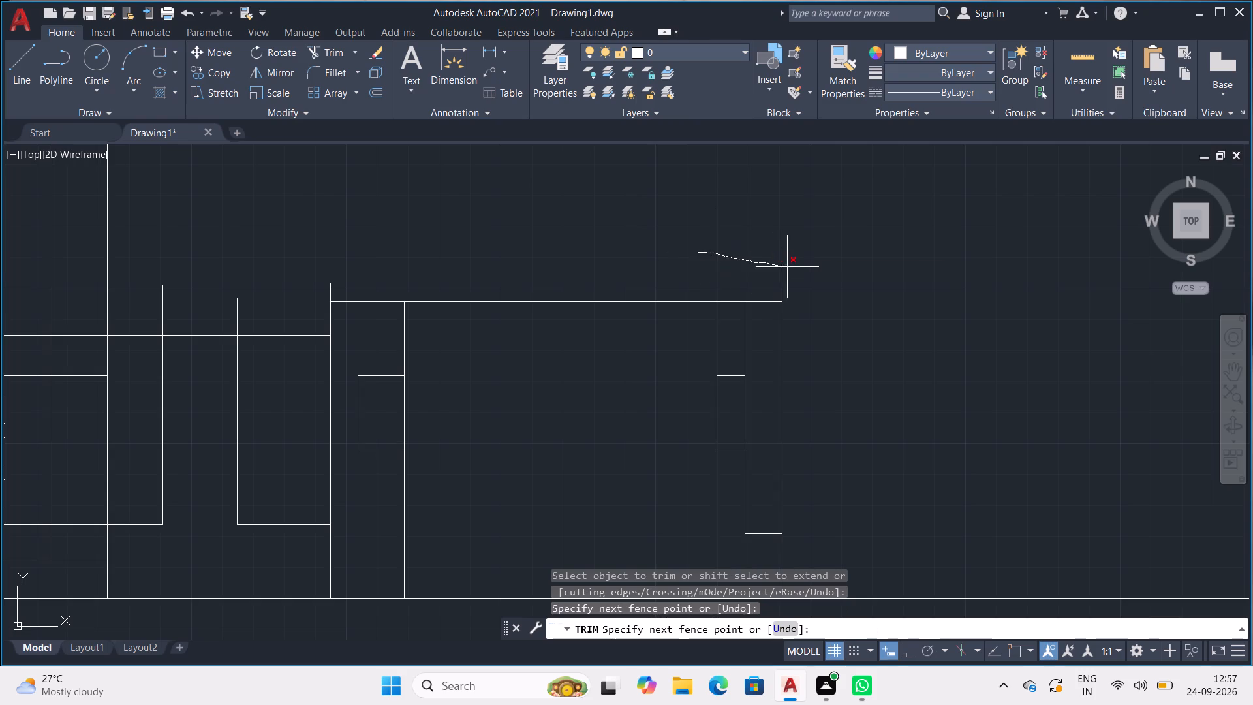
left_click_drag(788, 267, 791, 267)
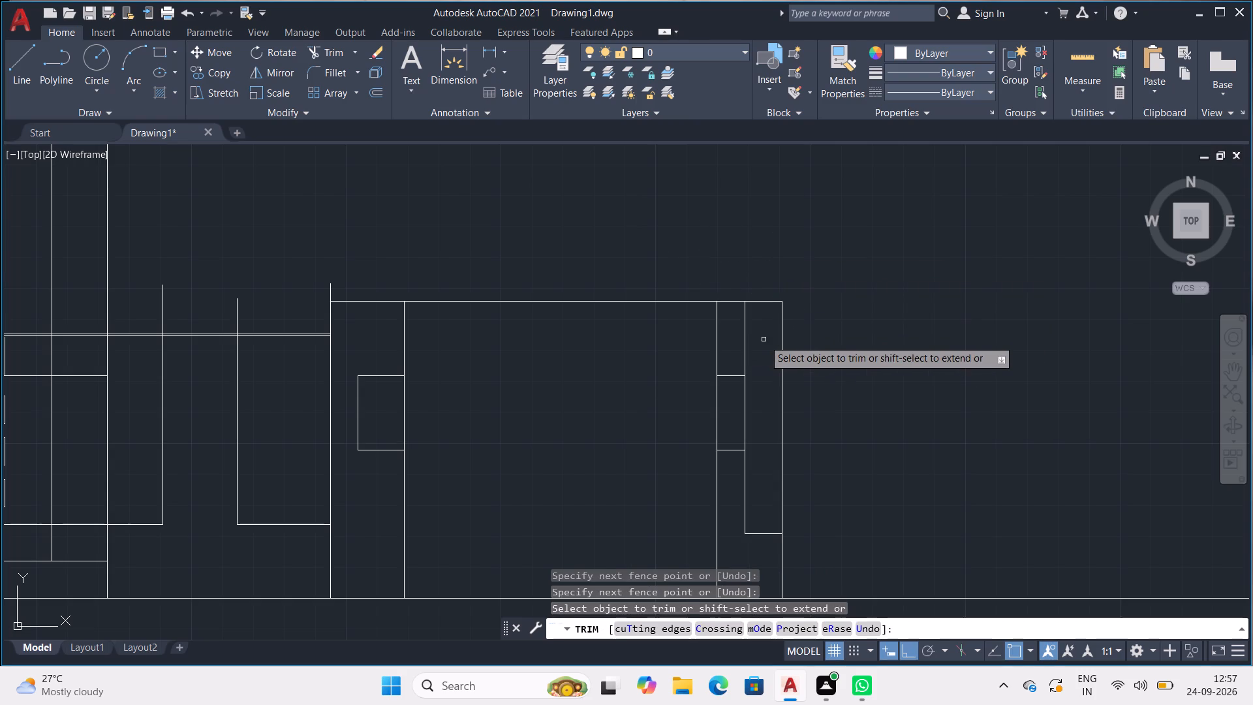
Trim the 9" offset vertical above and below the small outer rectangle, and remove the leftover horizontal stub beneath it.
left_click_drag(764, 339, 734, 337)
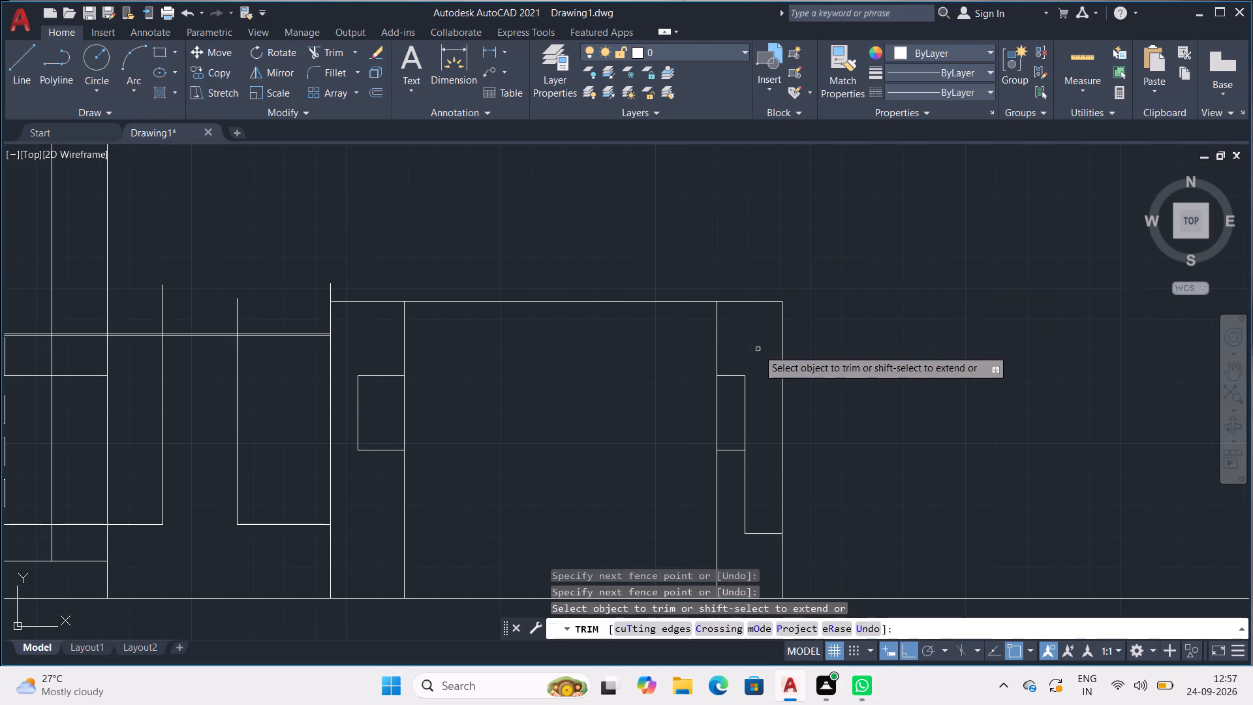
left_click_drag(755, 458, 737, 488)
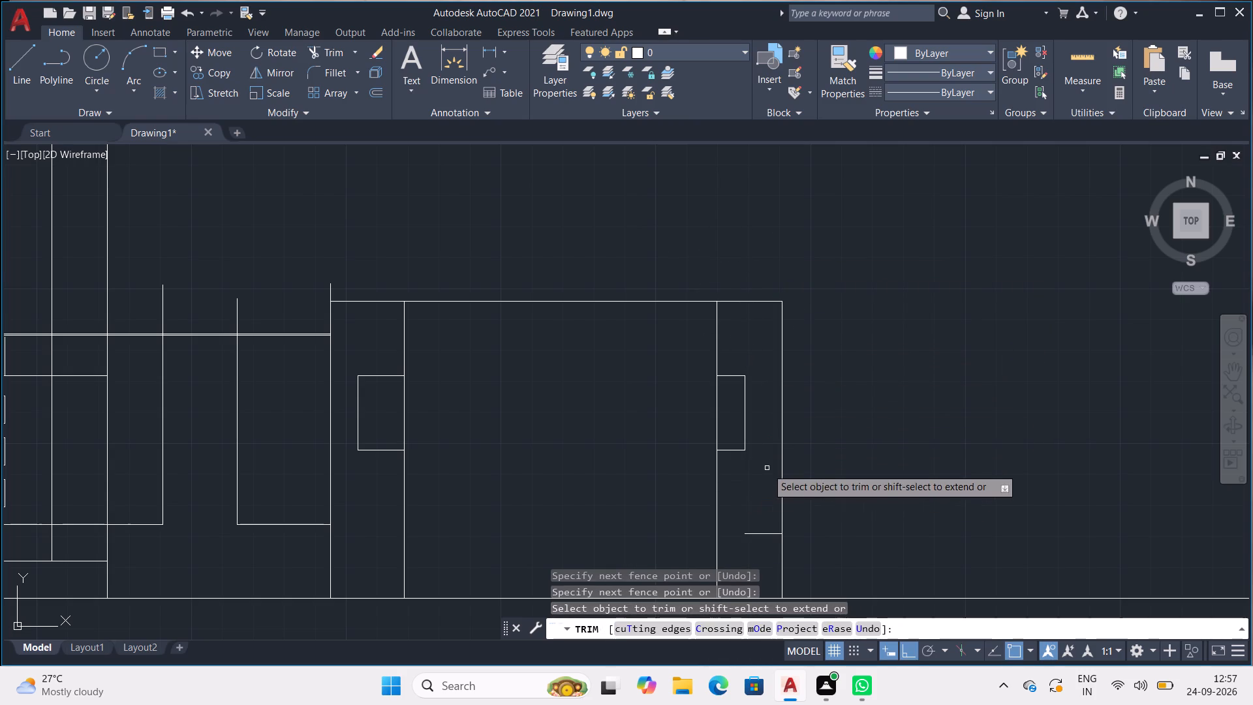
left_click_drag(762, 499, 764, 543)
scroll(854, 392, "down", 2)
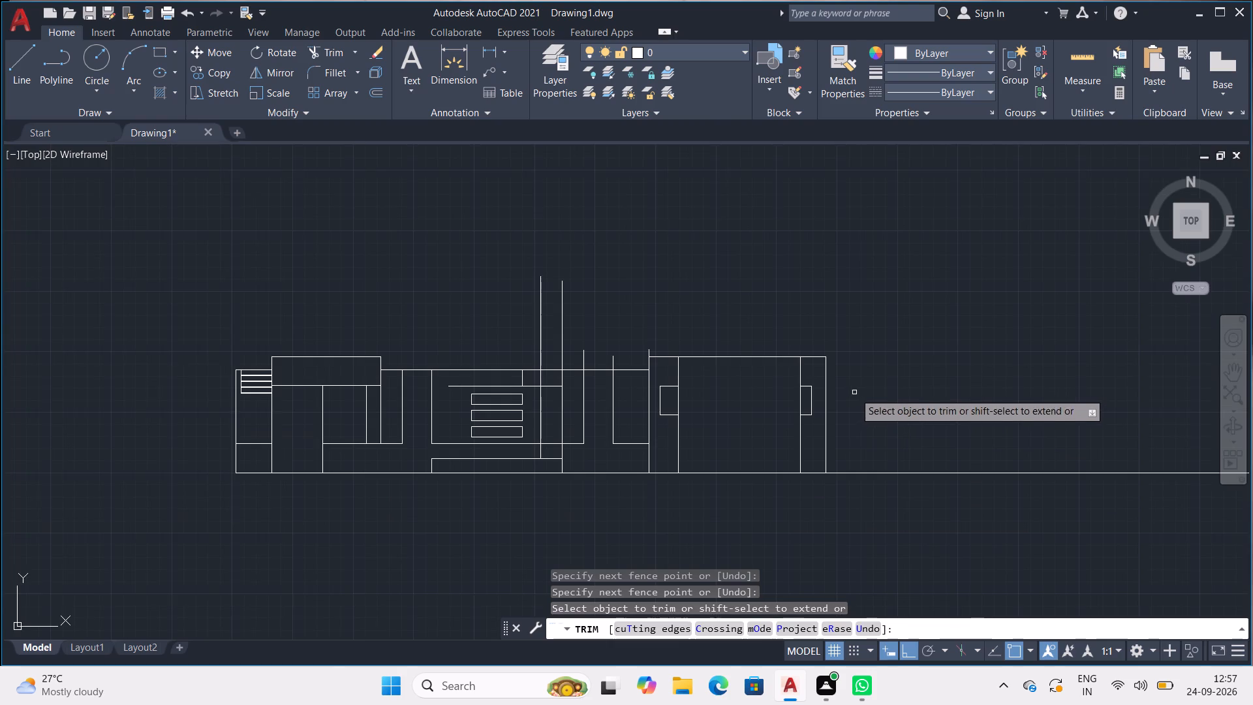
middle_click_drag(854, 392, 637, 334)
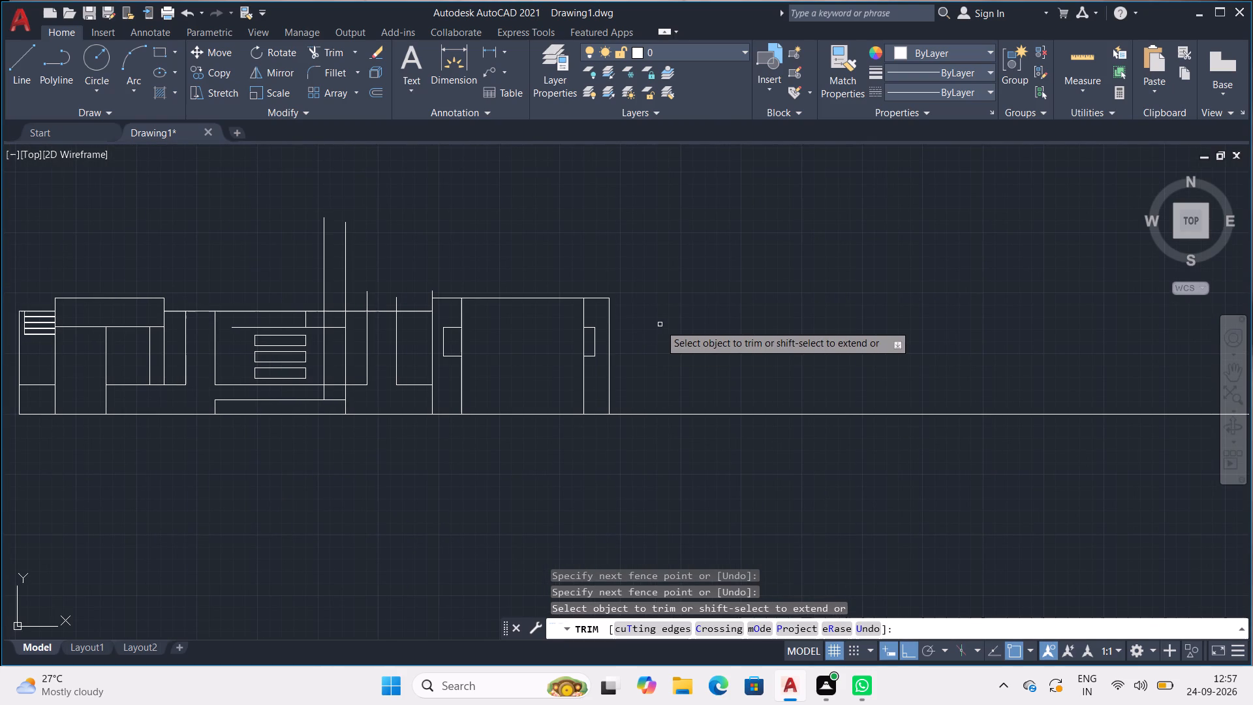
key("Escape")
key("Escape")
key("Escape")
key("Escape")
key("Escape")
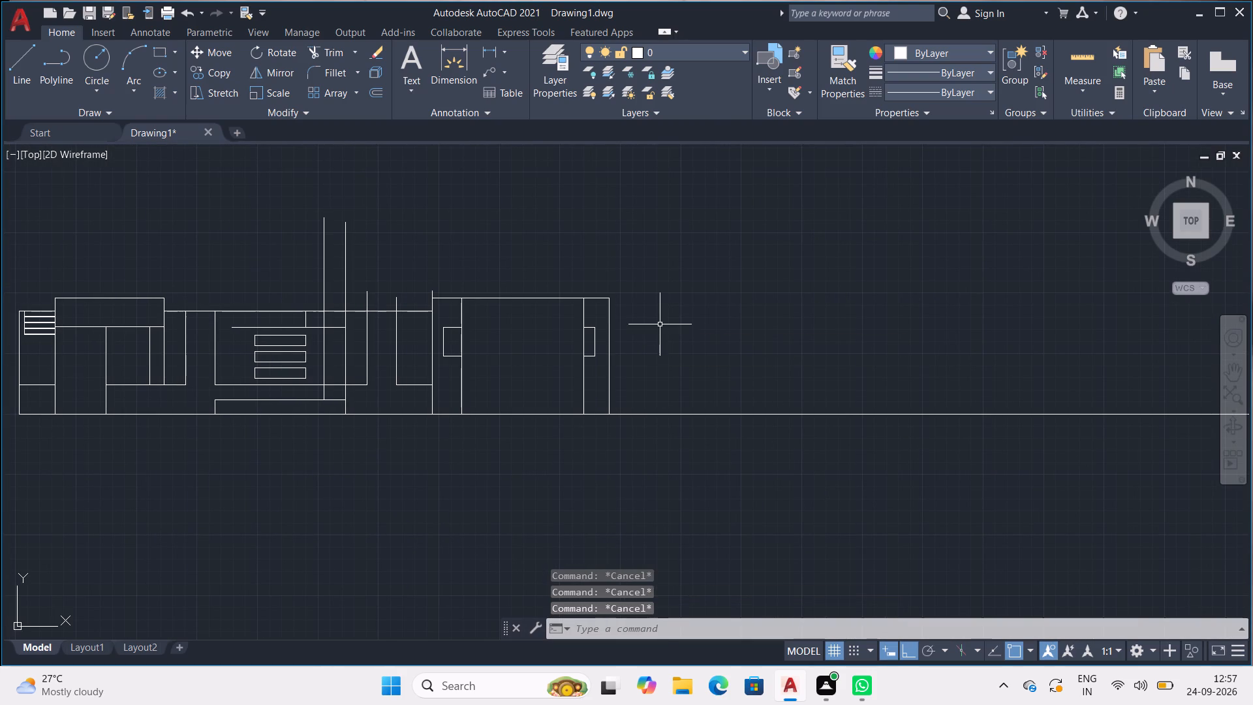
key("Escape")
key("Escape")
key("Escape")
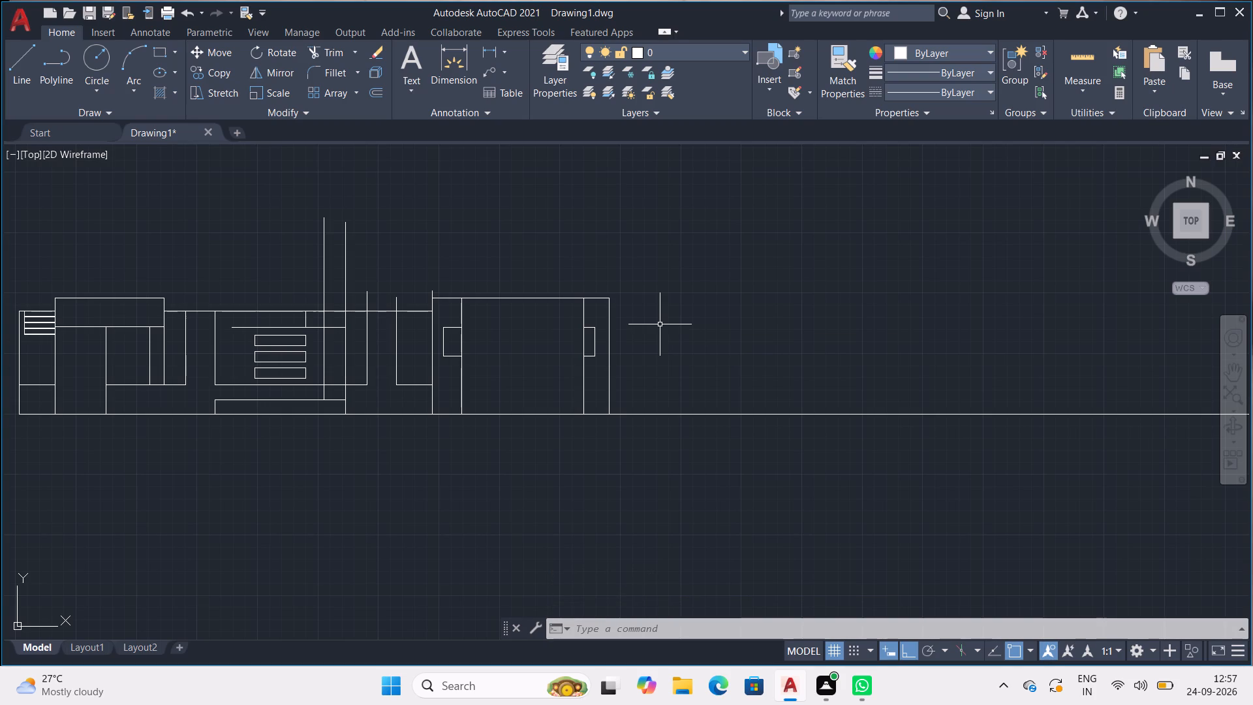
Draw a 10' line along the baseline from the narrow outer box's bottom corner, continuing into a tall vertical at its far end.
middle_click_drag(656, 324, 479, 306)
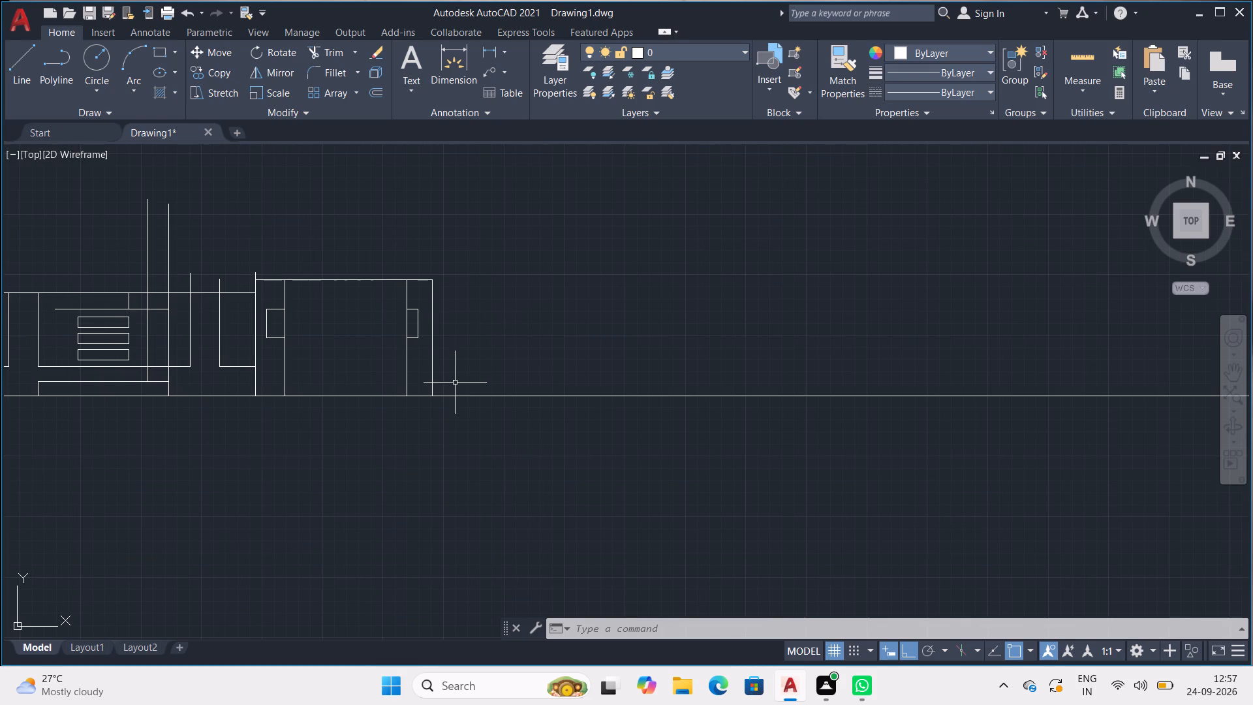
key("l")
key("Return")
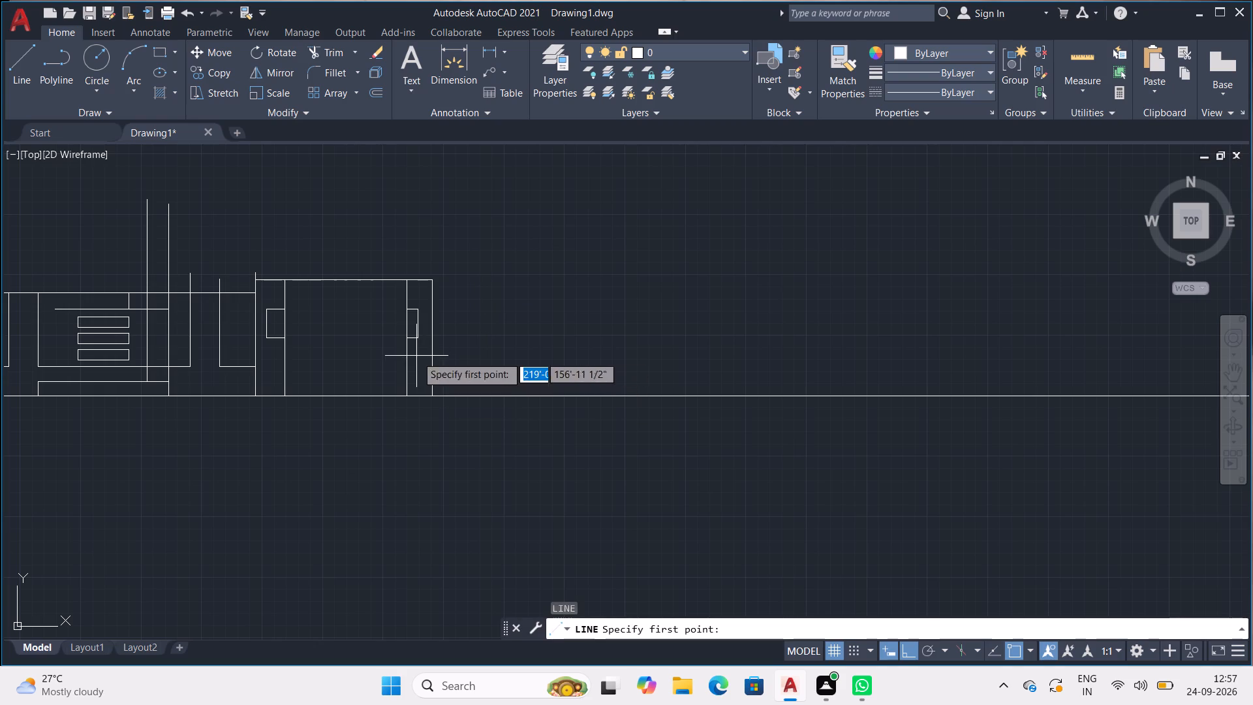
left_click(435, 396)
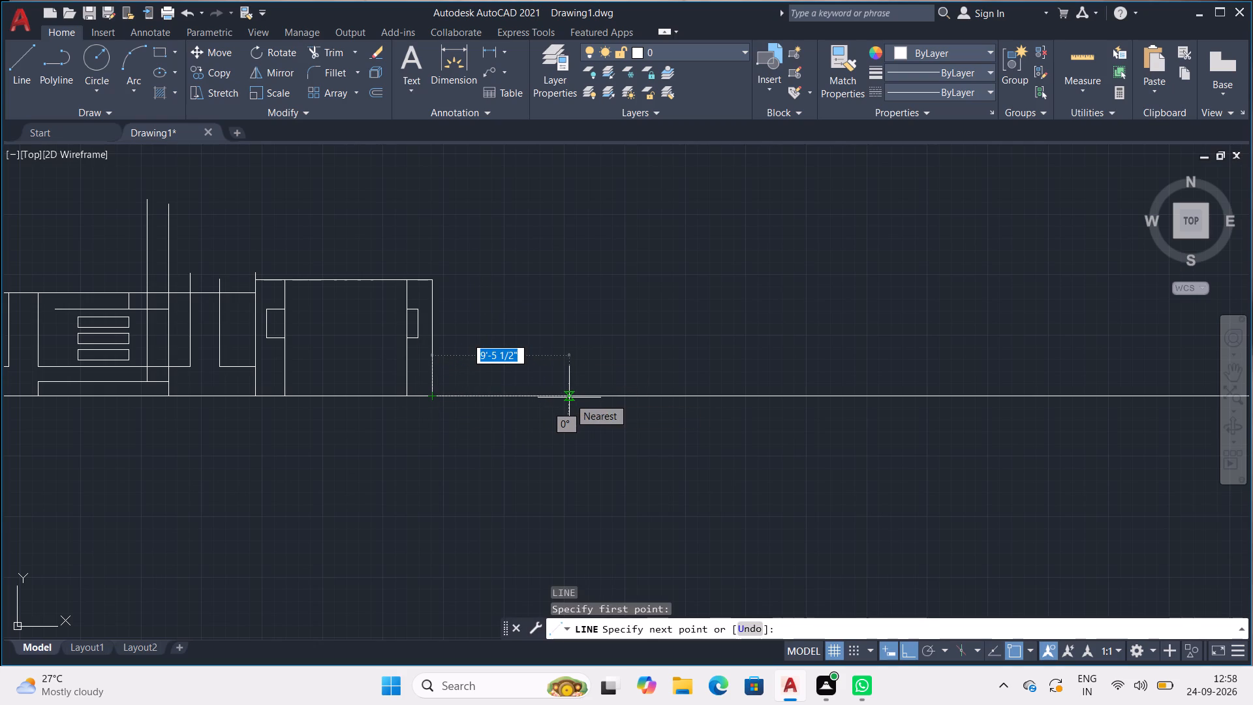
type("10'")
key("Return")
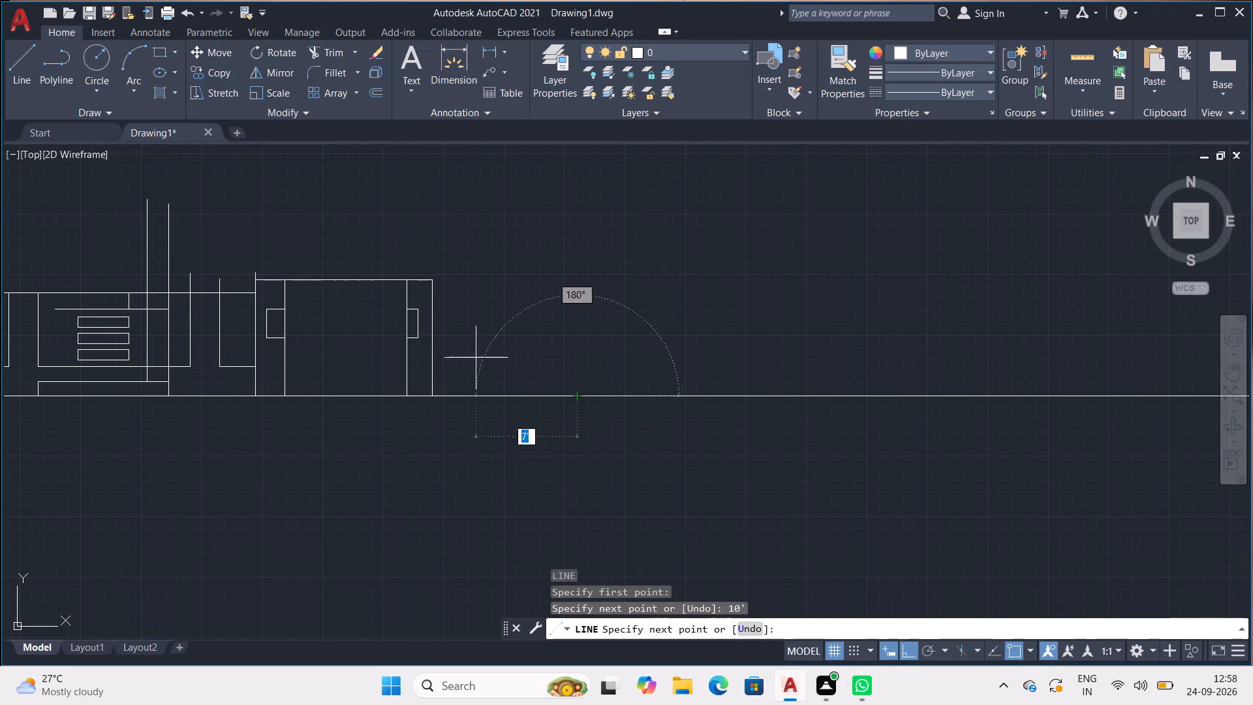
scroll(554, 264, "down", 2)
middle_click_drag(612, 253, 588, 473)
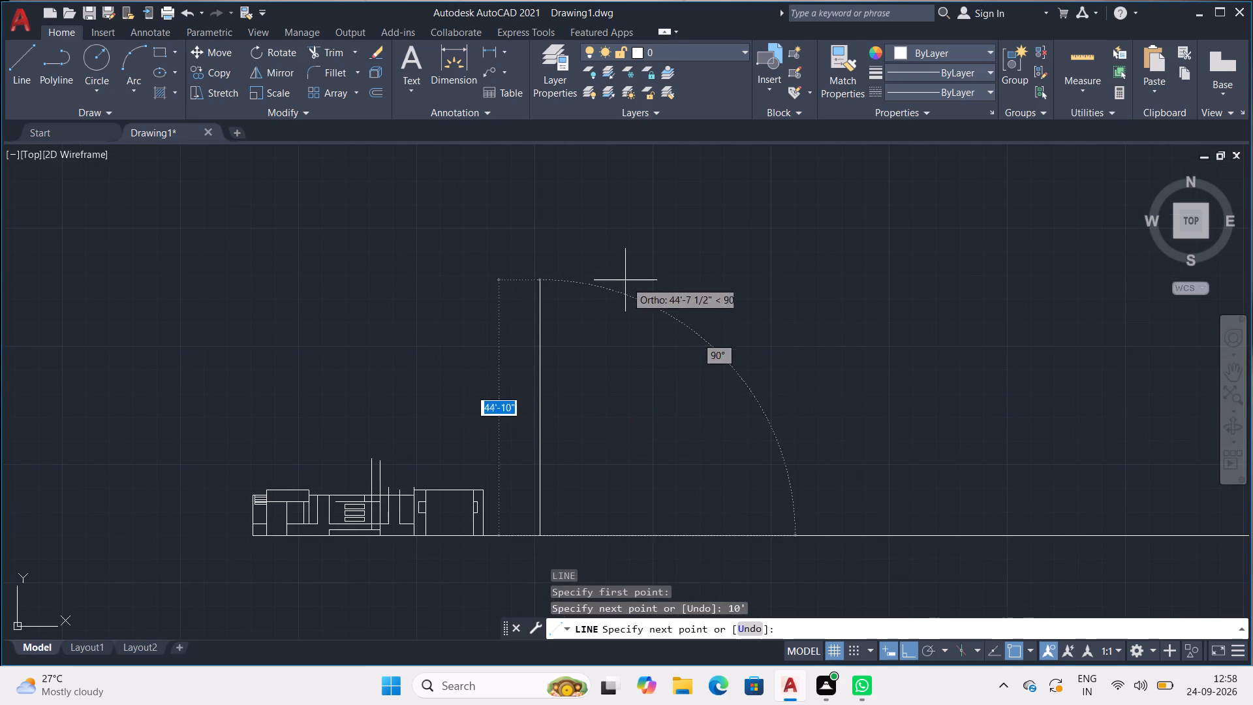
left_click(618, 267)
key("space")
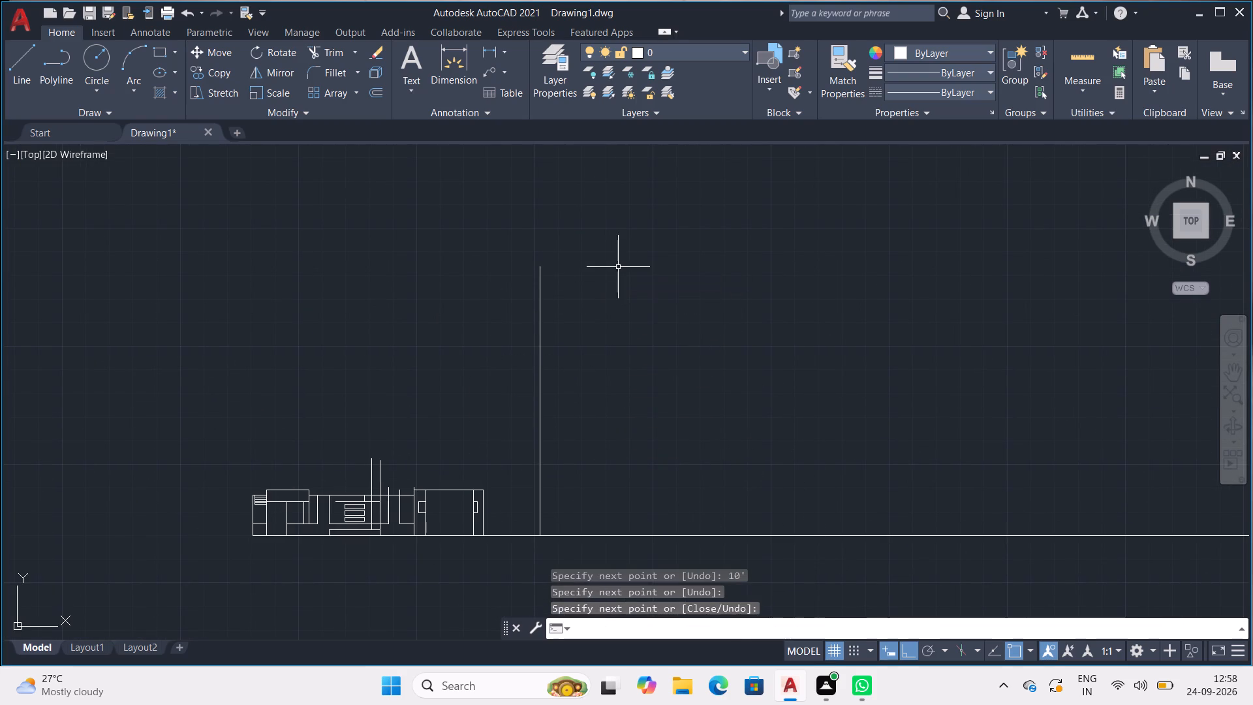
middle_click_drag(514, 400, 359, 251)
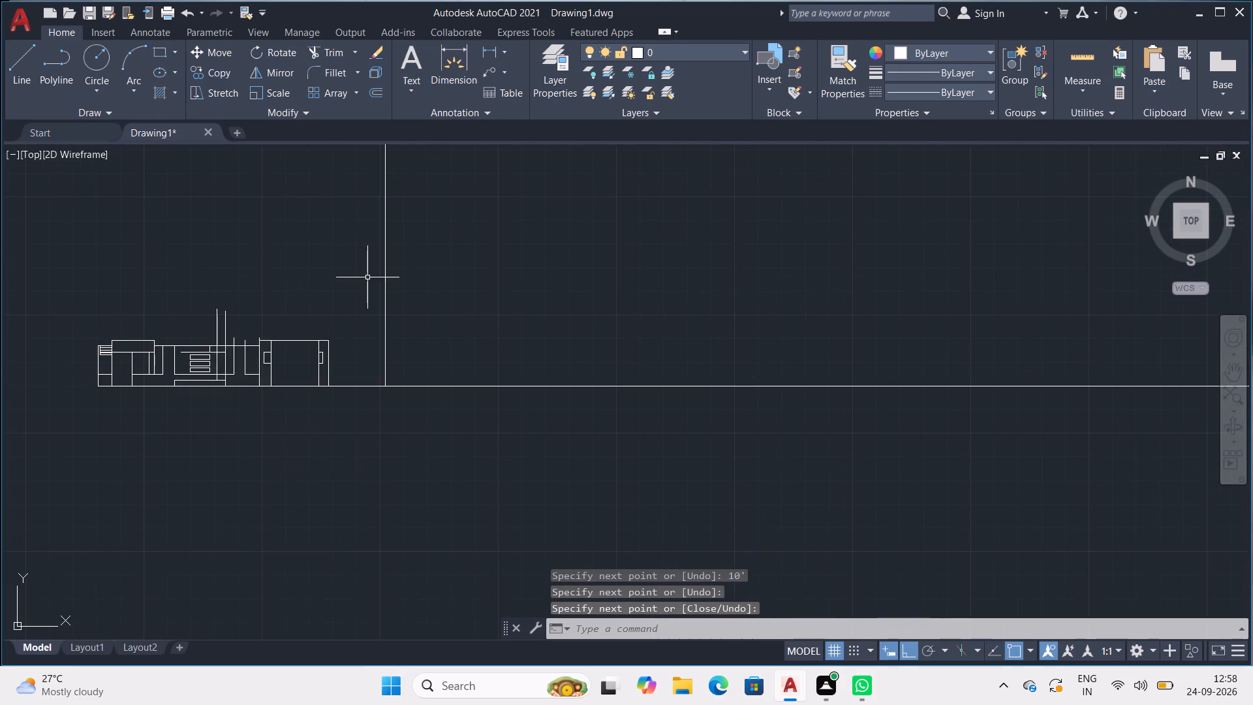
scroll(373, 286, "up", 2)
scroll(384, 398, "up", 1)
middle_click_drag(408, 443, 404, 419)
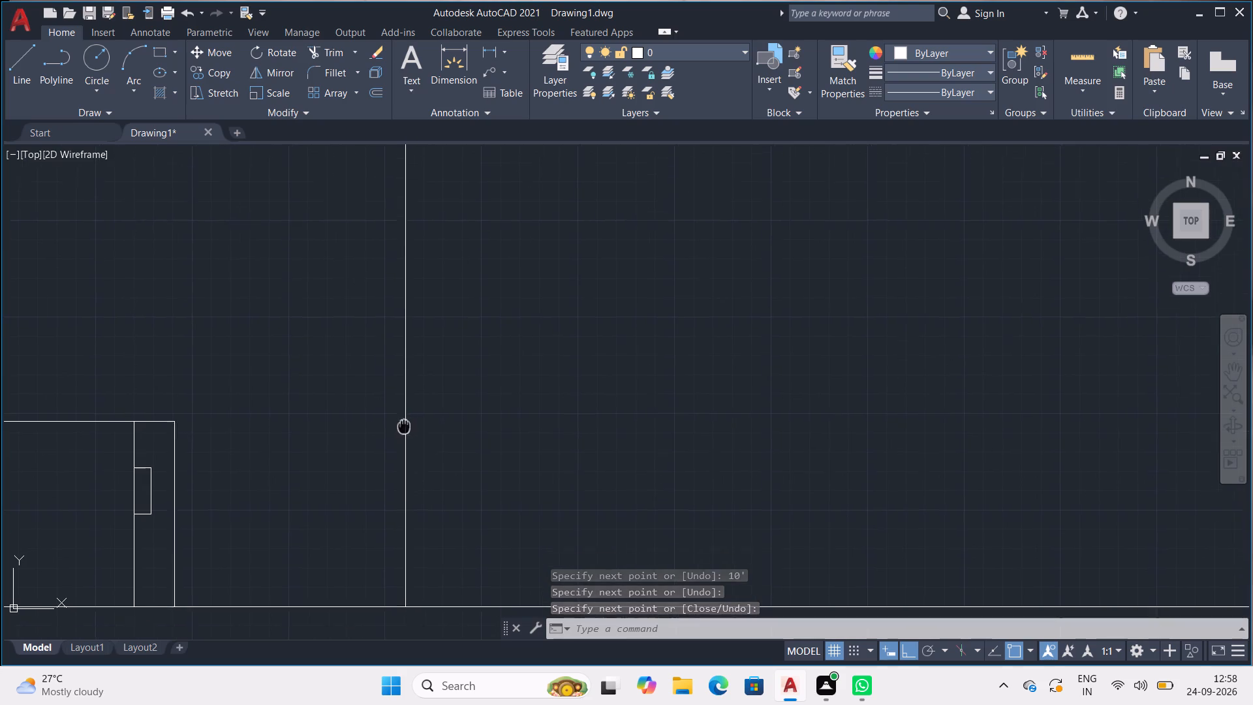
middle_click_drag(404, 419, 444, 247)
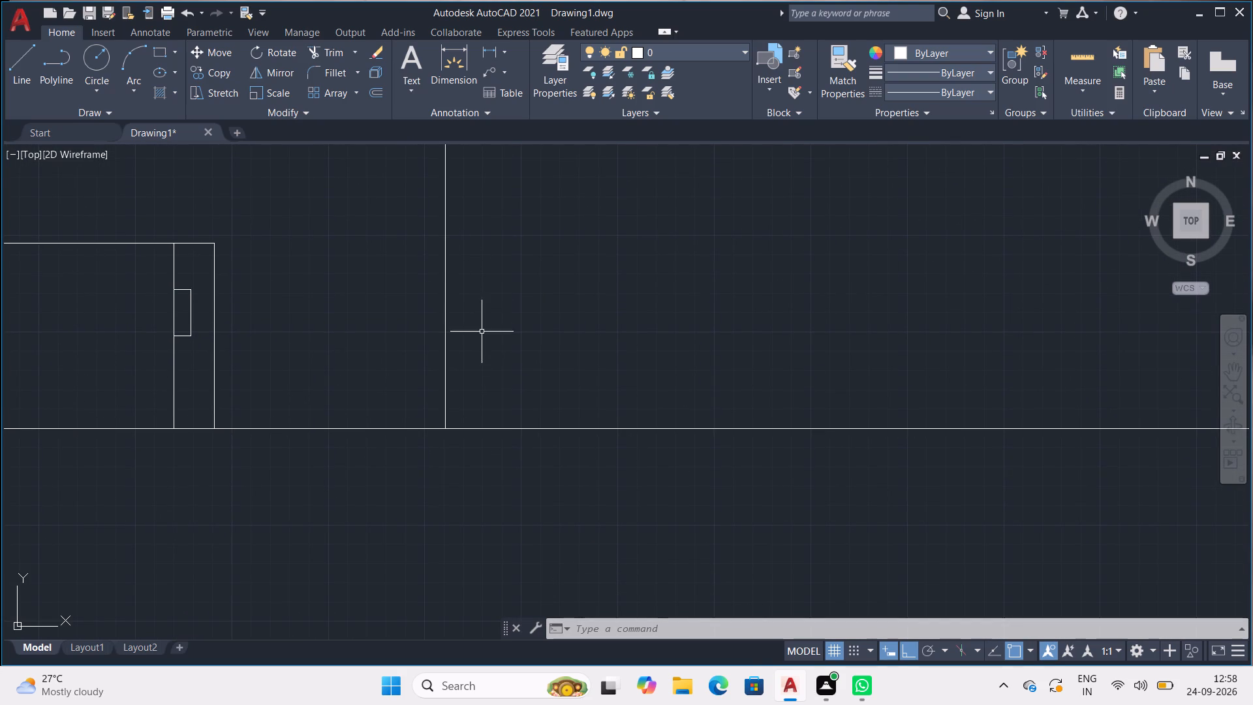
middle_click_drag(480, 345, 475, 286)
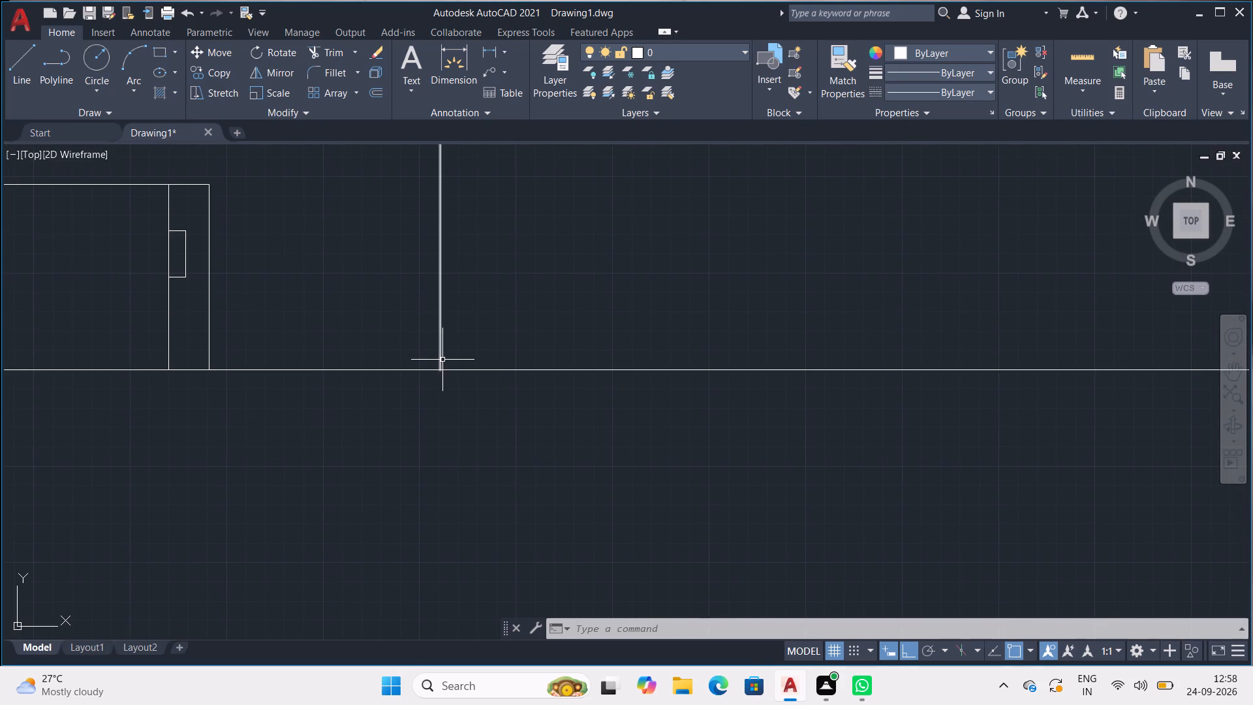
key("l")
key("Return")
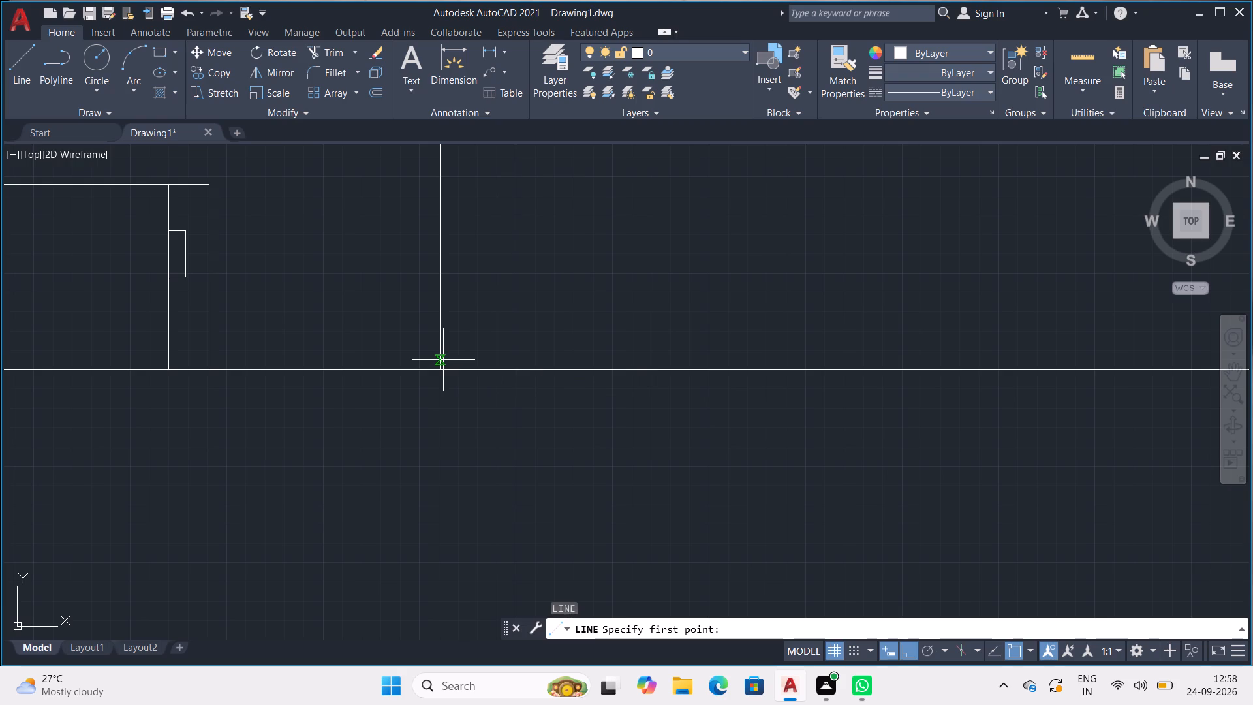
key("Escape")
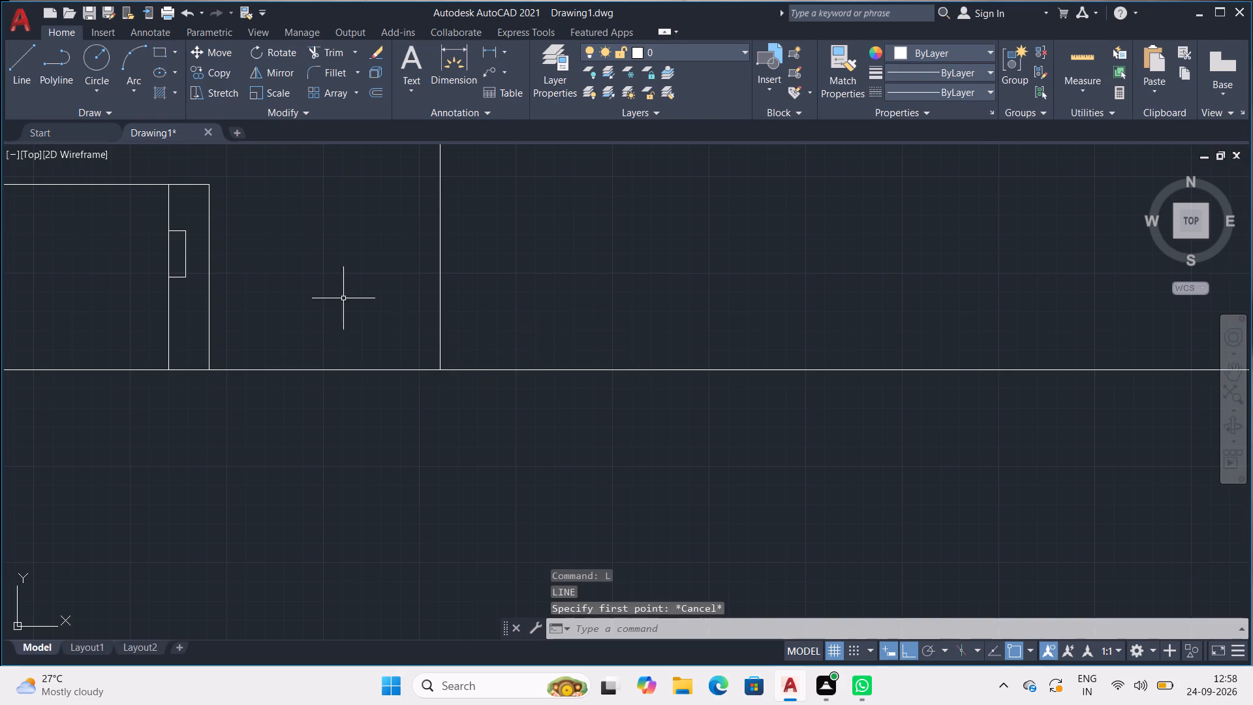
Draw a horizontal line from the narrow outer box's top corner across the 10' section and past the tall vertical.
scroll(294, 296, "down", 3)
middle_click_drag(302, 313, 363, 373)
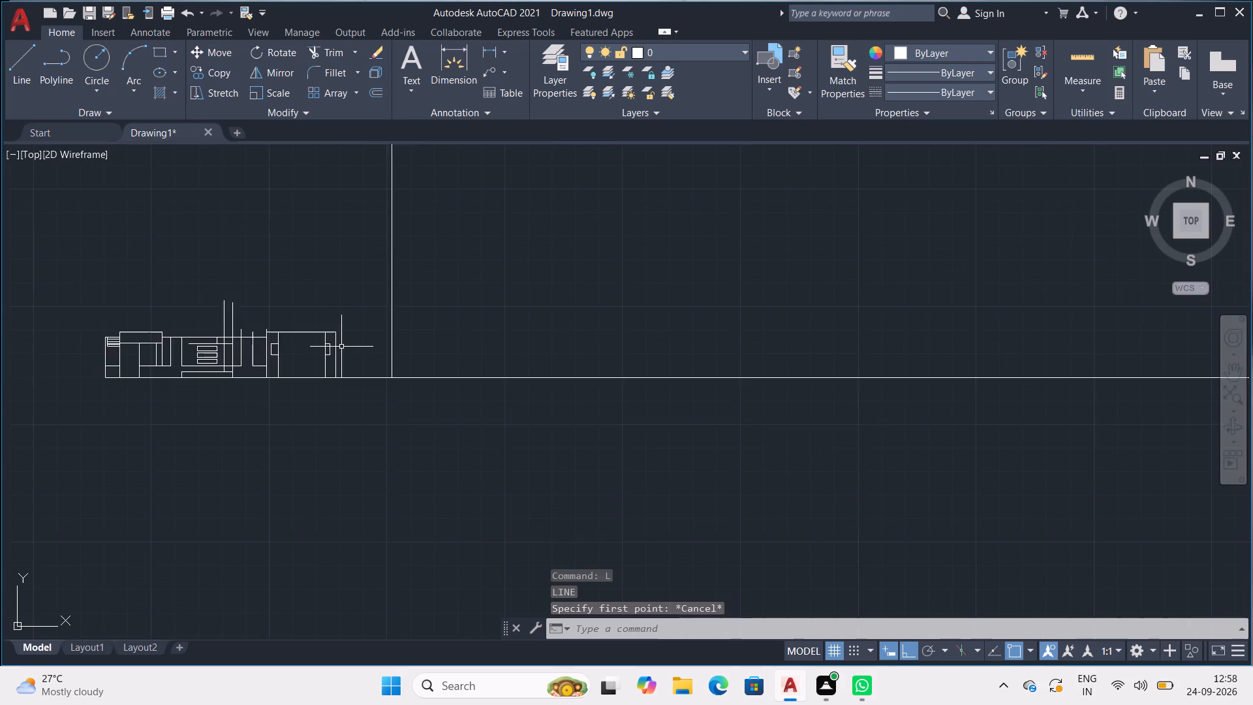
scroll(343, 345, "up", 2)
key("l")
key("Return")
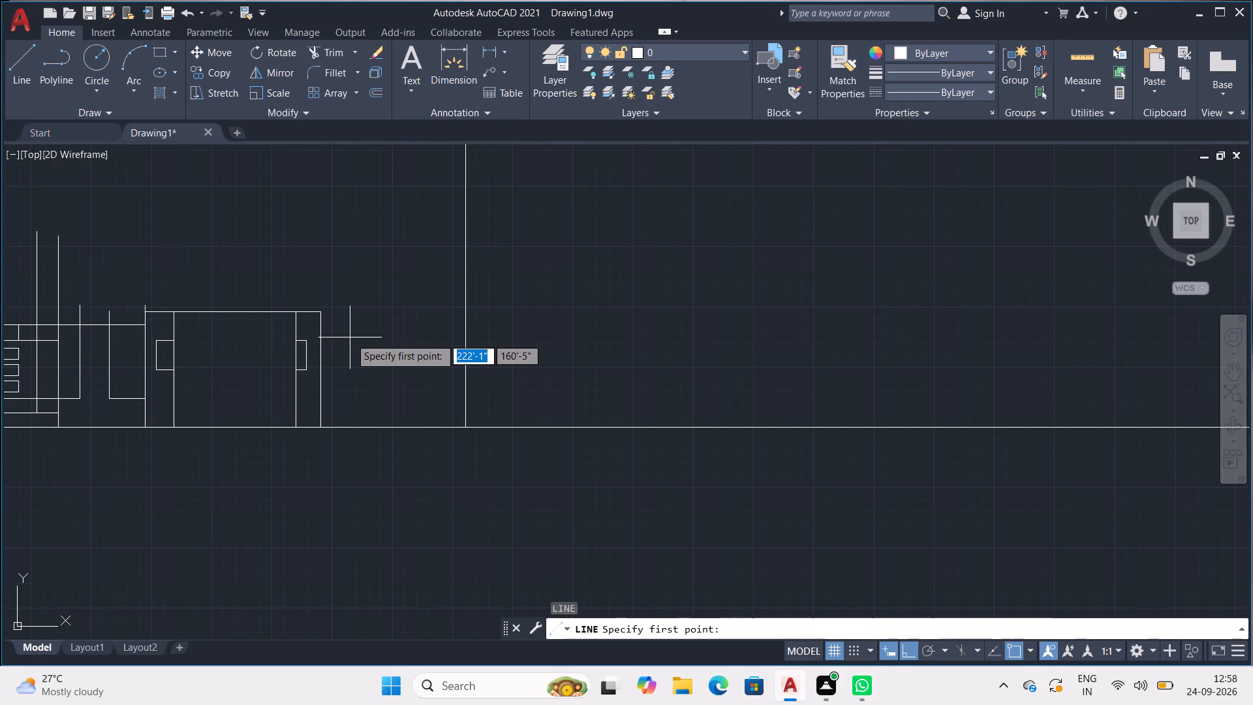
left_click(318, 311)
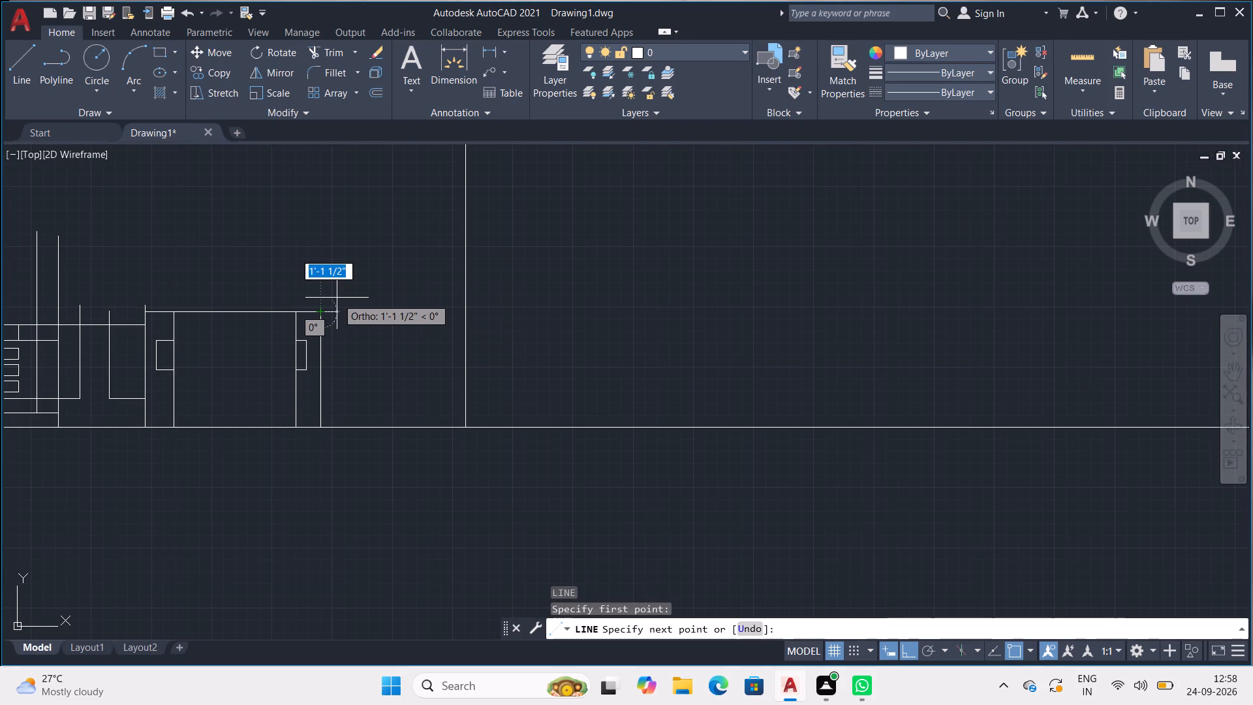
left_click(543, 300)
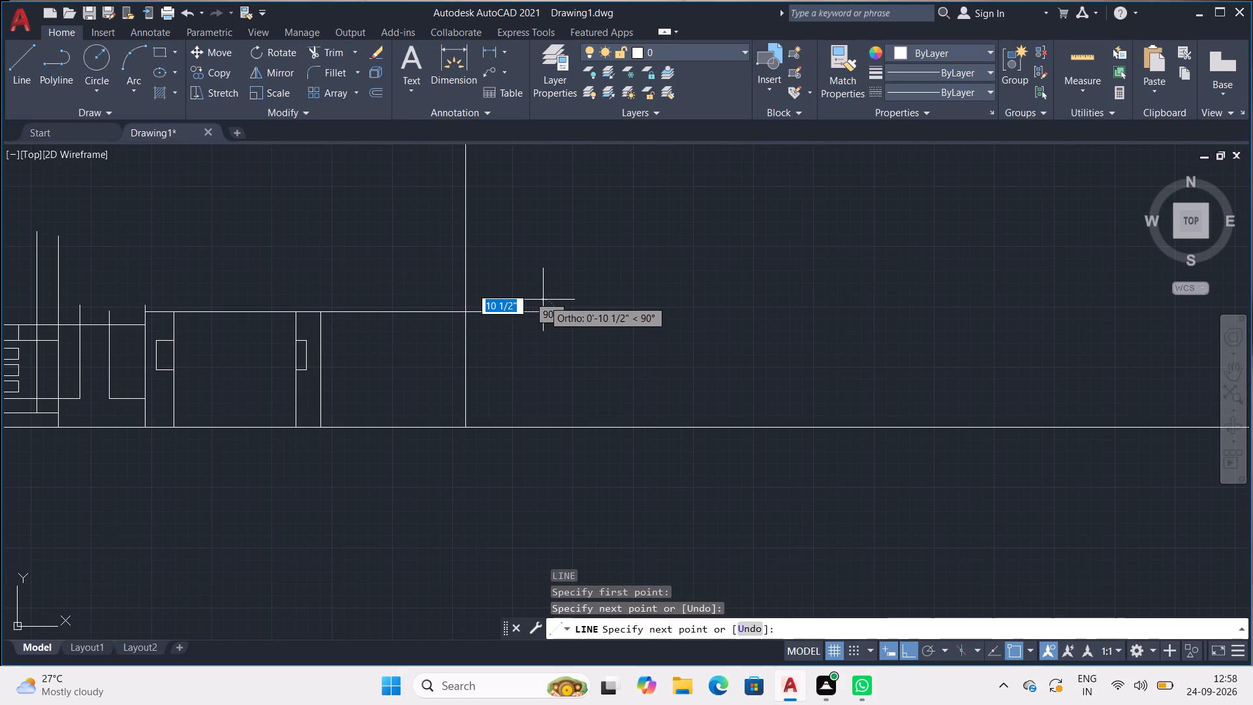
key("space")
Trim the new horizontal where it spans the 10' gap between the outer box and the tall vertical.
type("TR")
key("Return")
left_click_drag(386, 264, 393, 364)
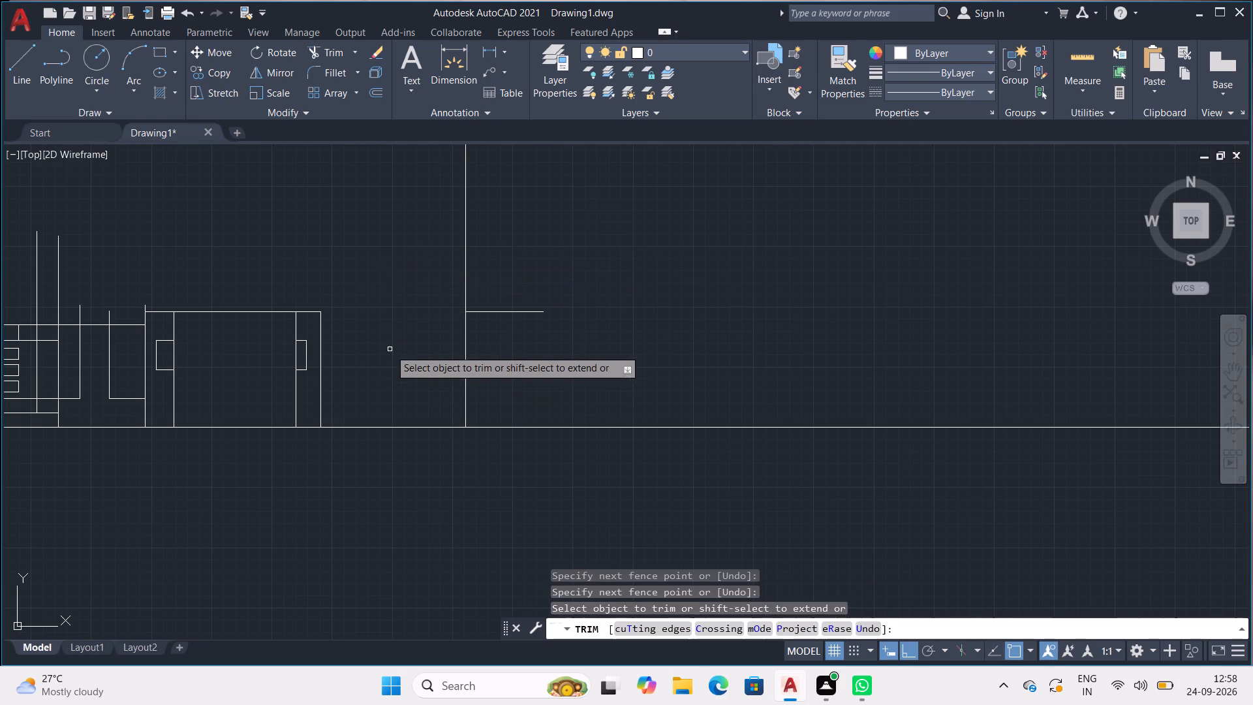
key("Escape")
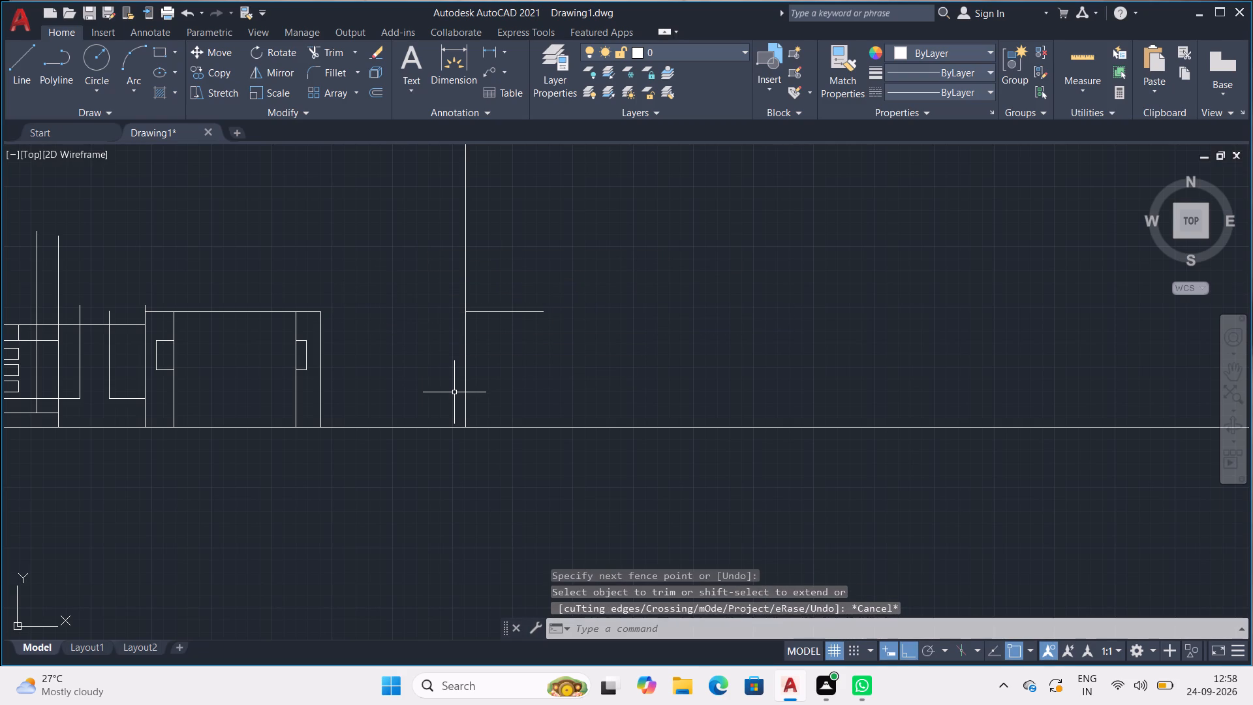
From the tall vertical's base, draw connected lines 1' up, 4-1/2" outward and 5' up.
scroll(476, 410, "up", 3)
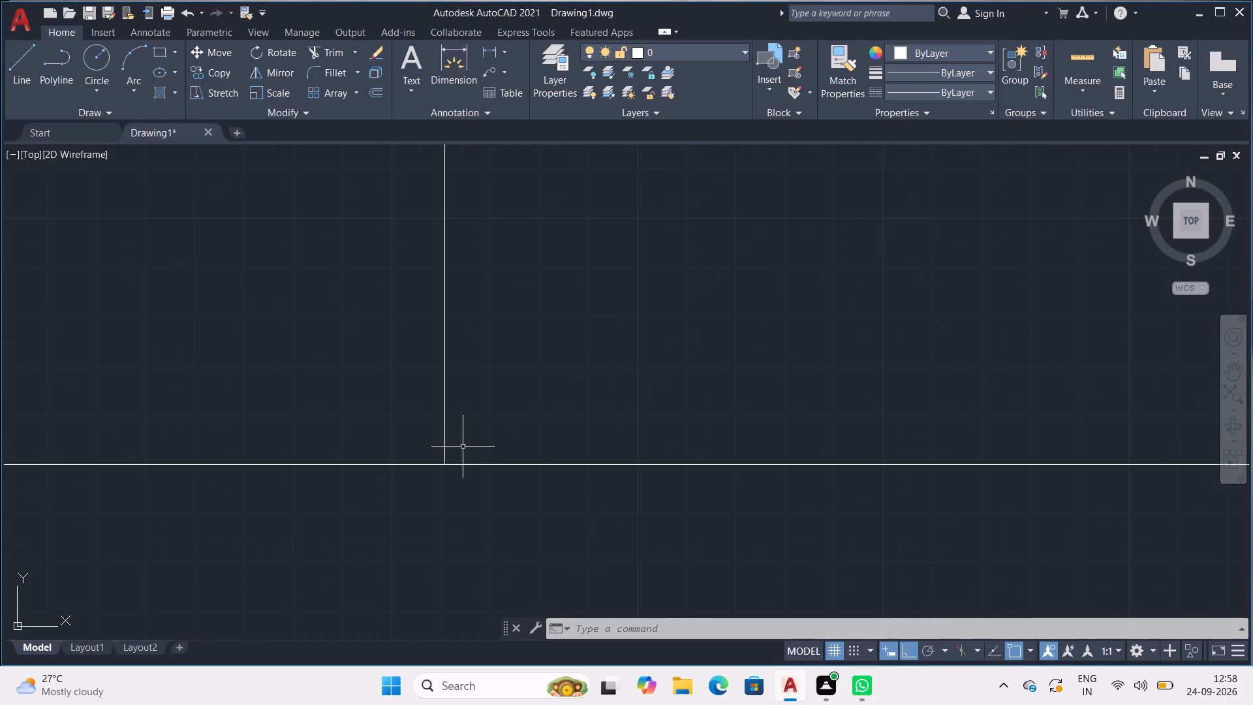
key("l")
key("Return")
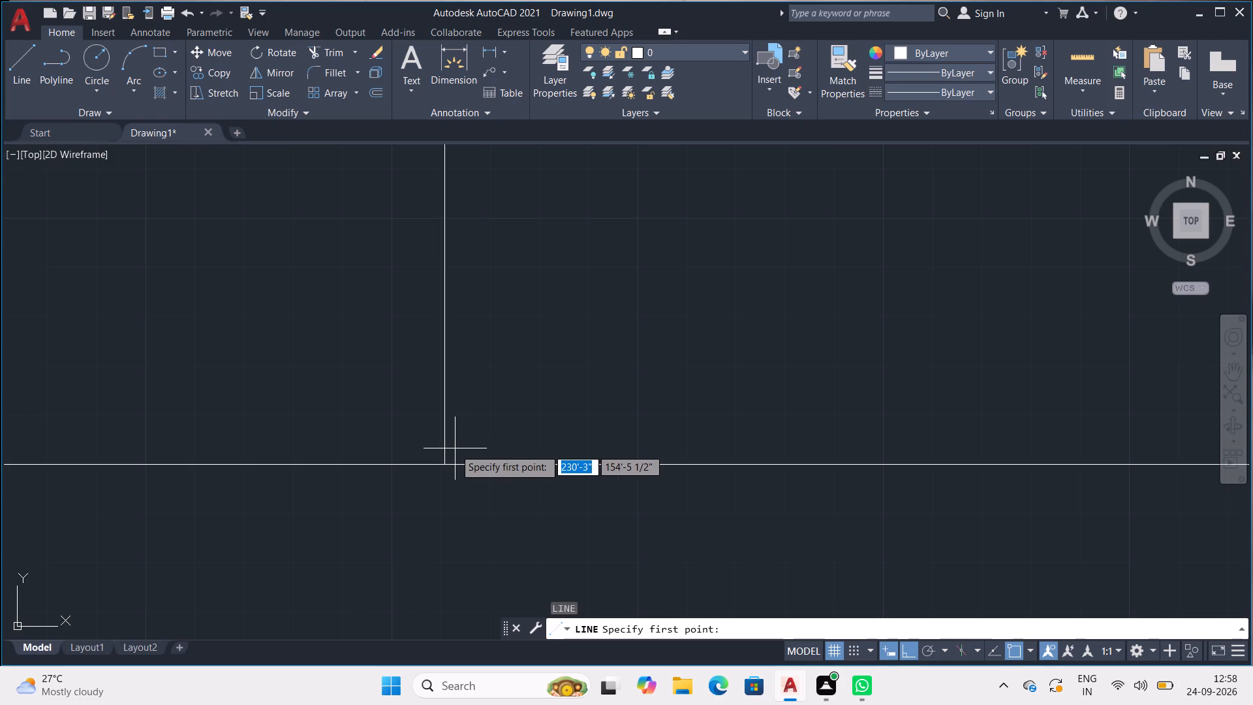
left_click(441, 463)
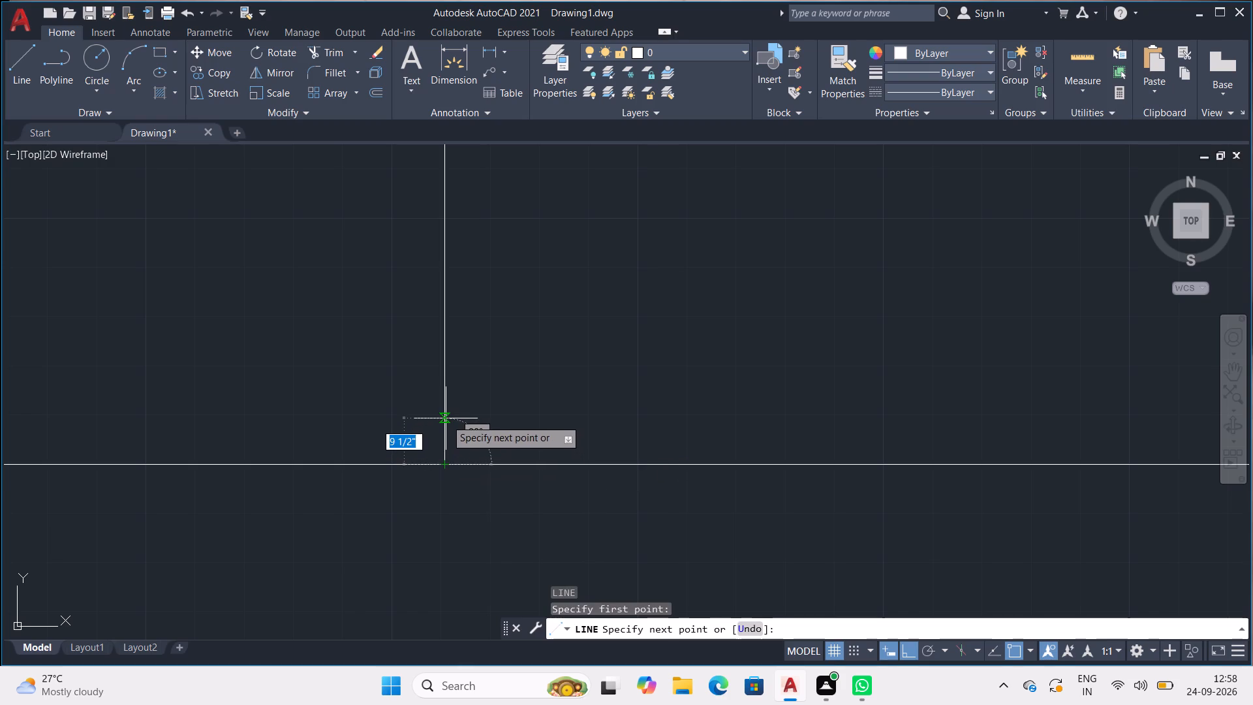
type("1'")
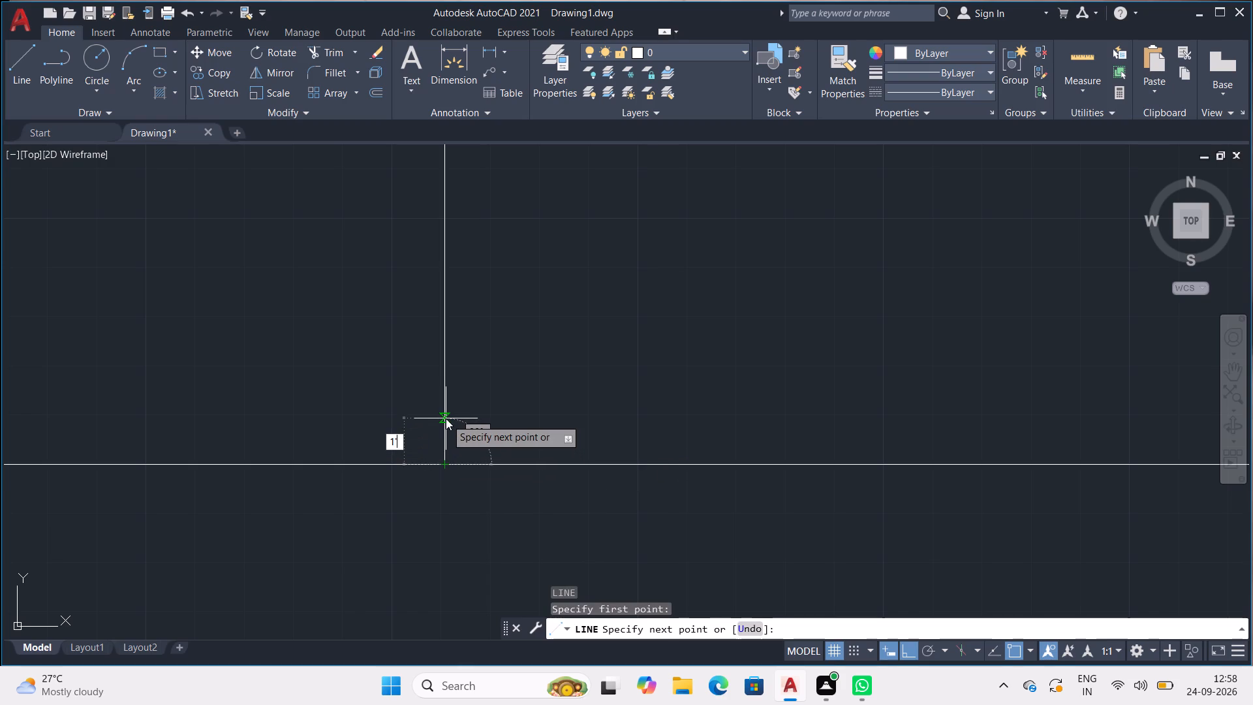
key("Return")
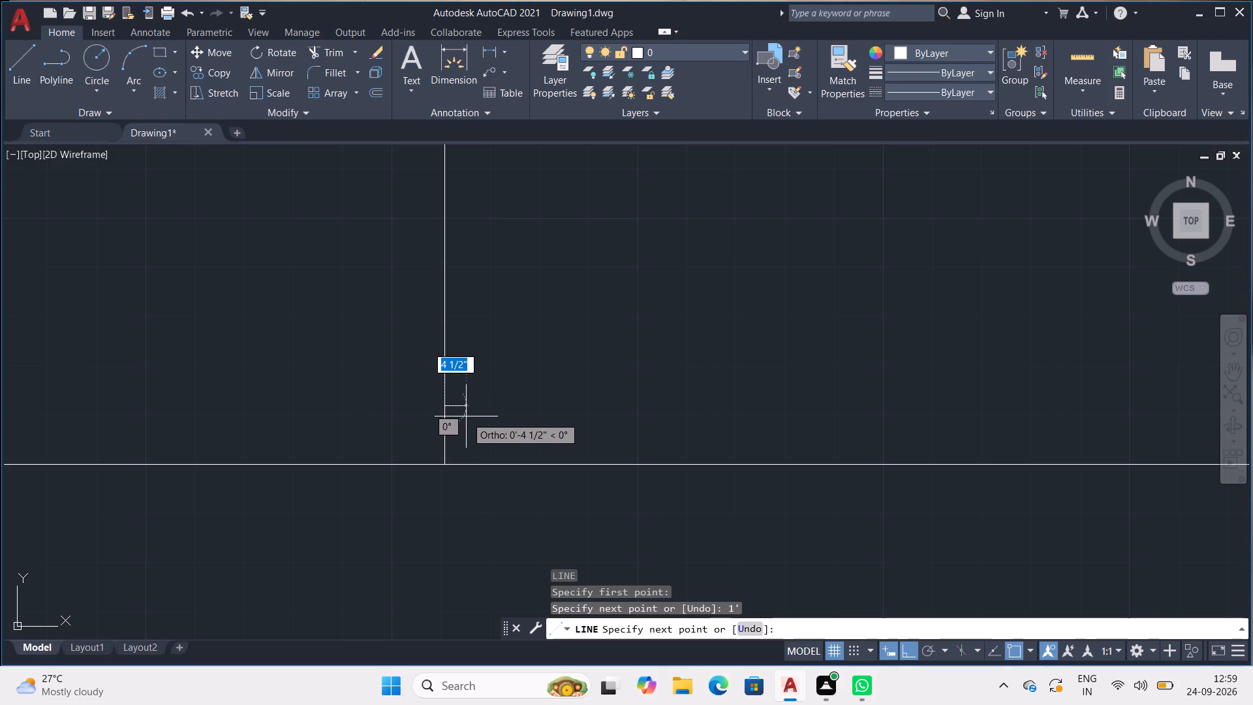
key("4")
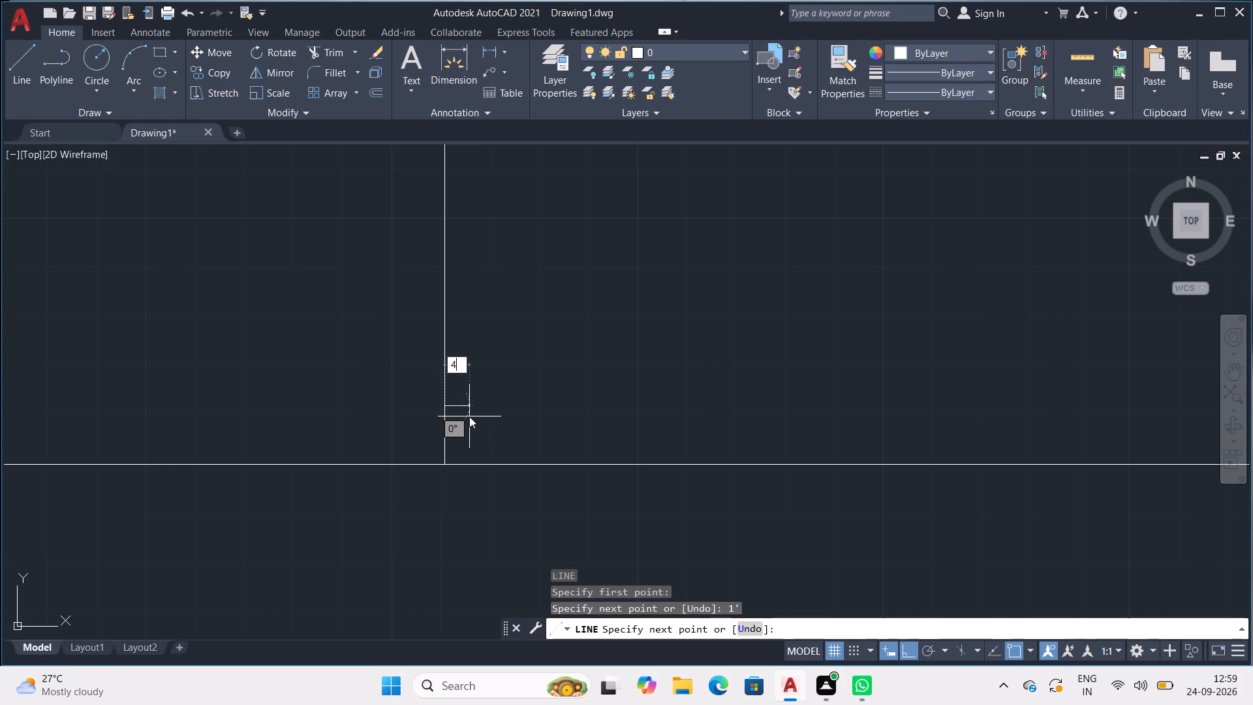
type("-1/2\"")
key("Return")
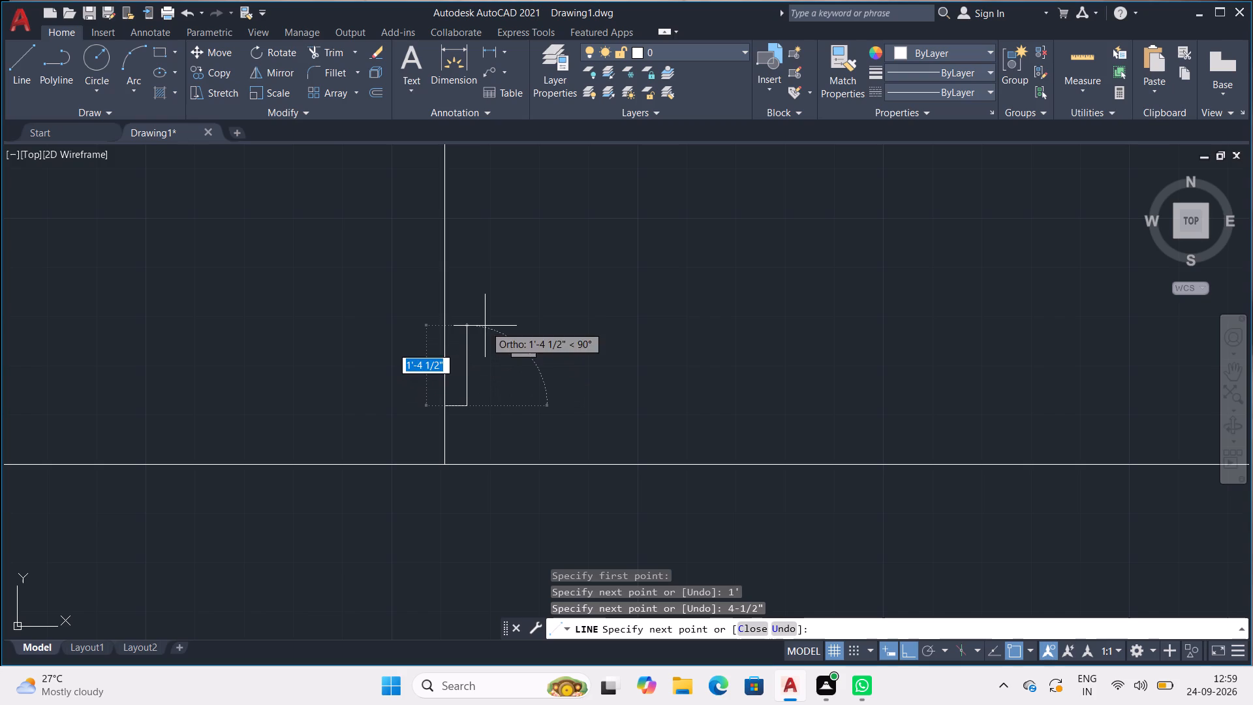
type("5'")
key("Return")
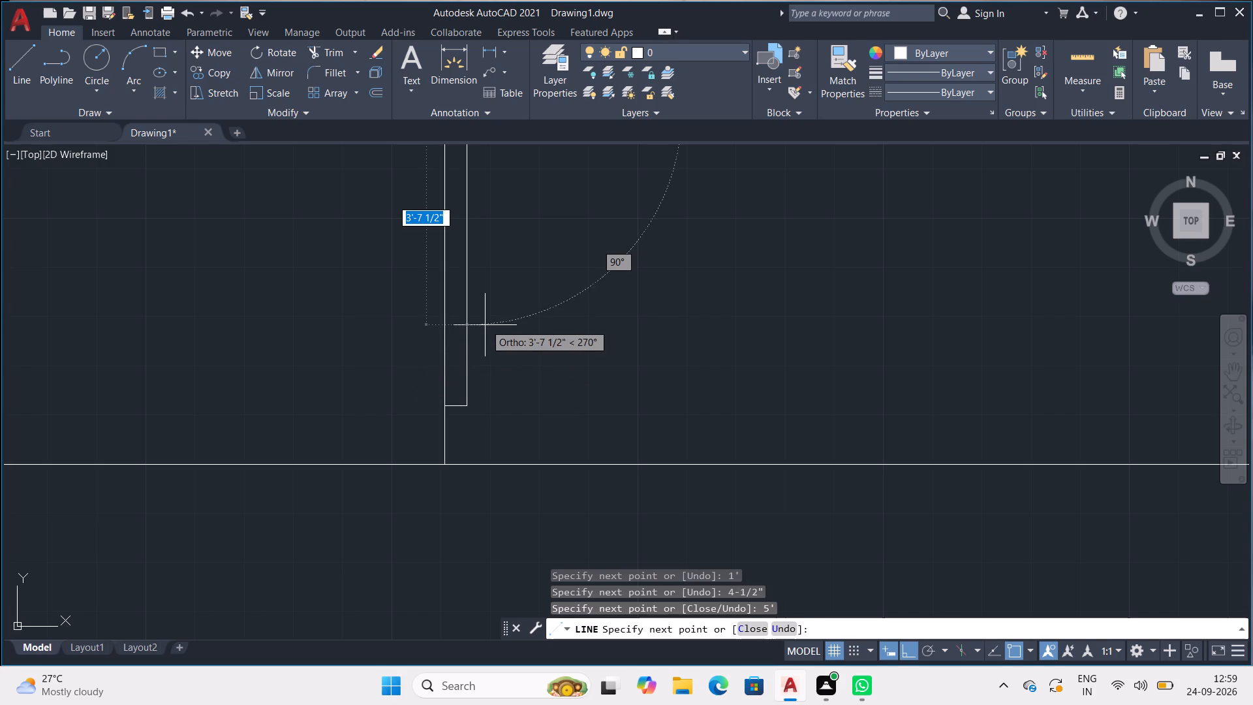
Continue the outline 4-1/2" outward and 4' down, closing back horizontally onto the 5' vertical.
scroll(487, 307, "down", 2)
middle_click_drag(487, 307, 479, 443)
scroll(478, 356, "up", 1)
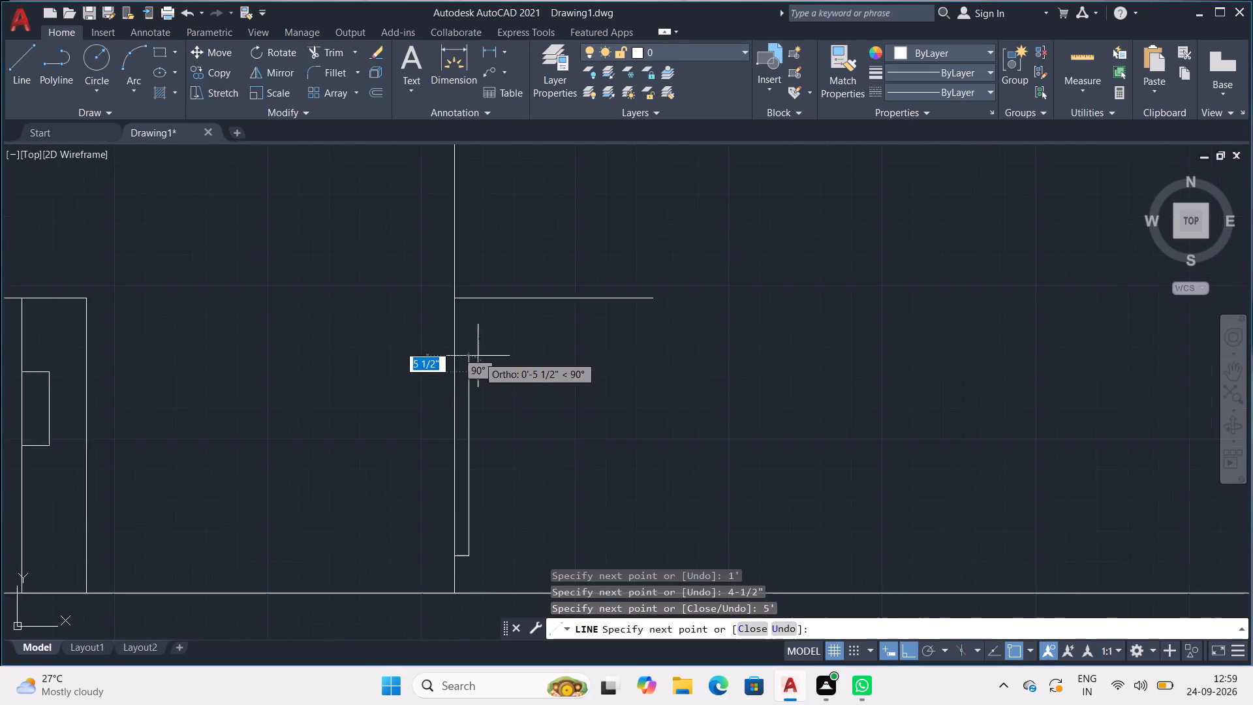
scroll(478, 356, "up", 2)
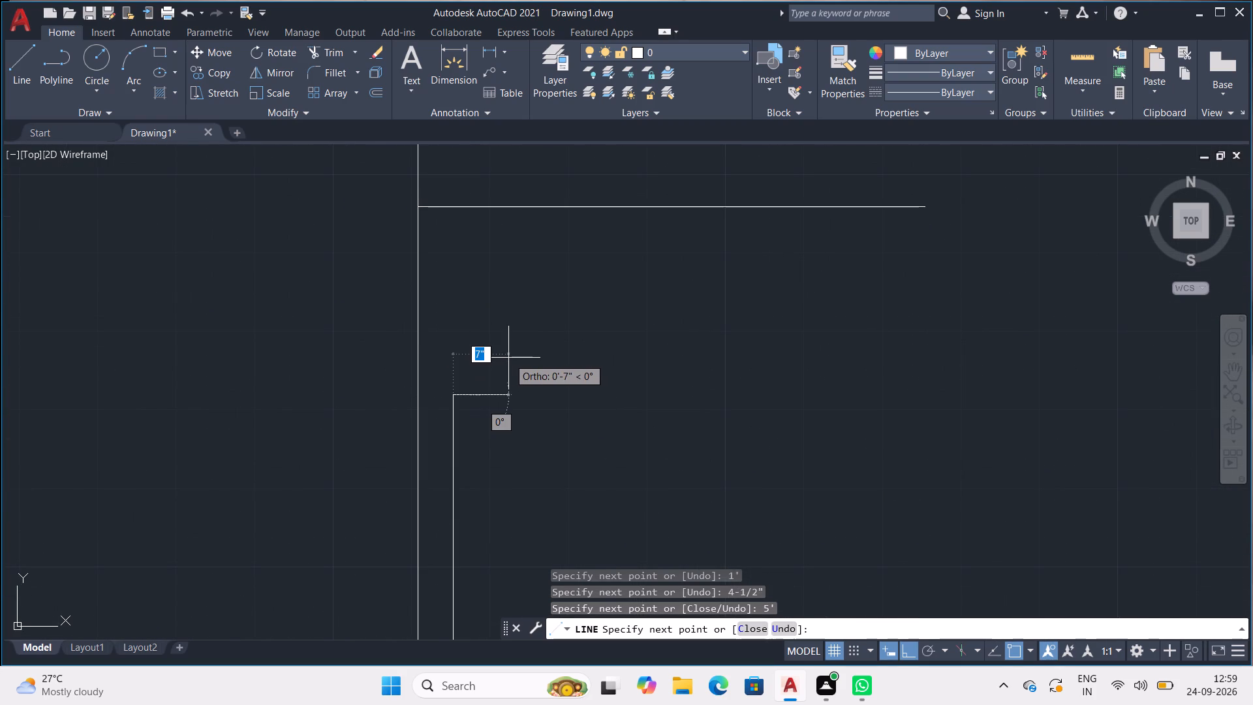
key("4")
type("-1/2")
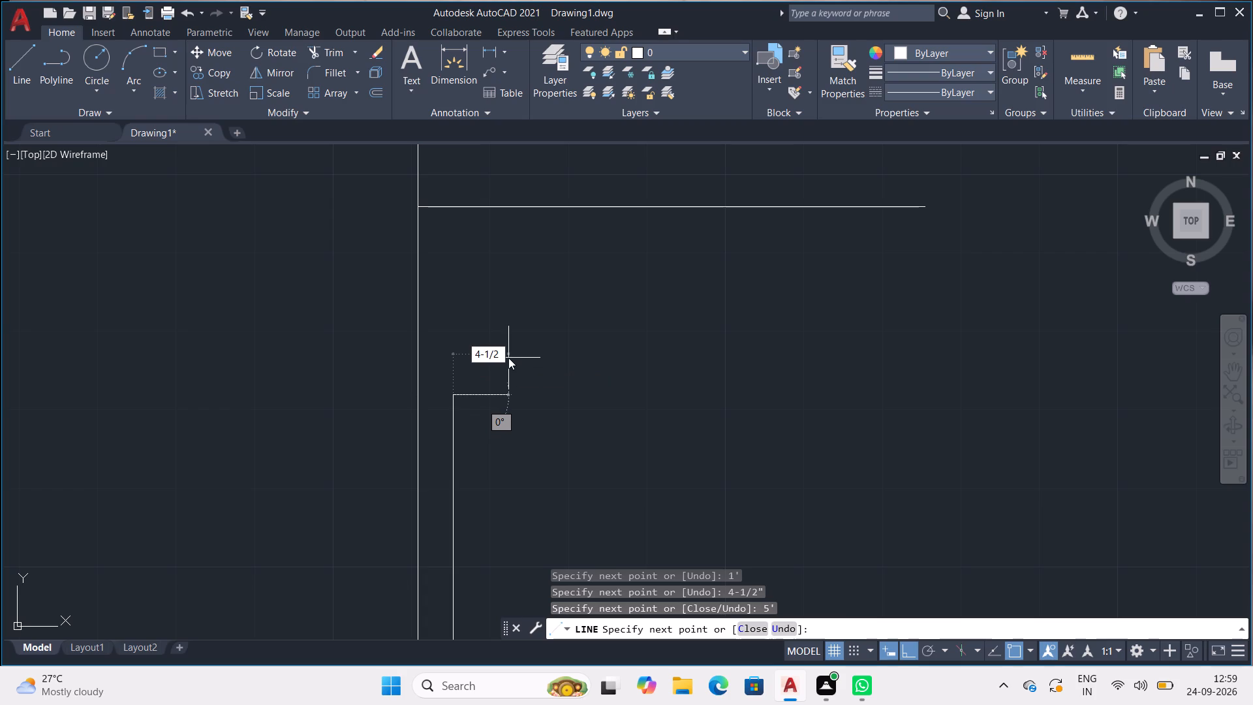
key("shift+quotedbl")
key("Return")
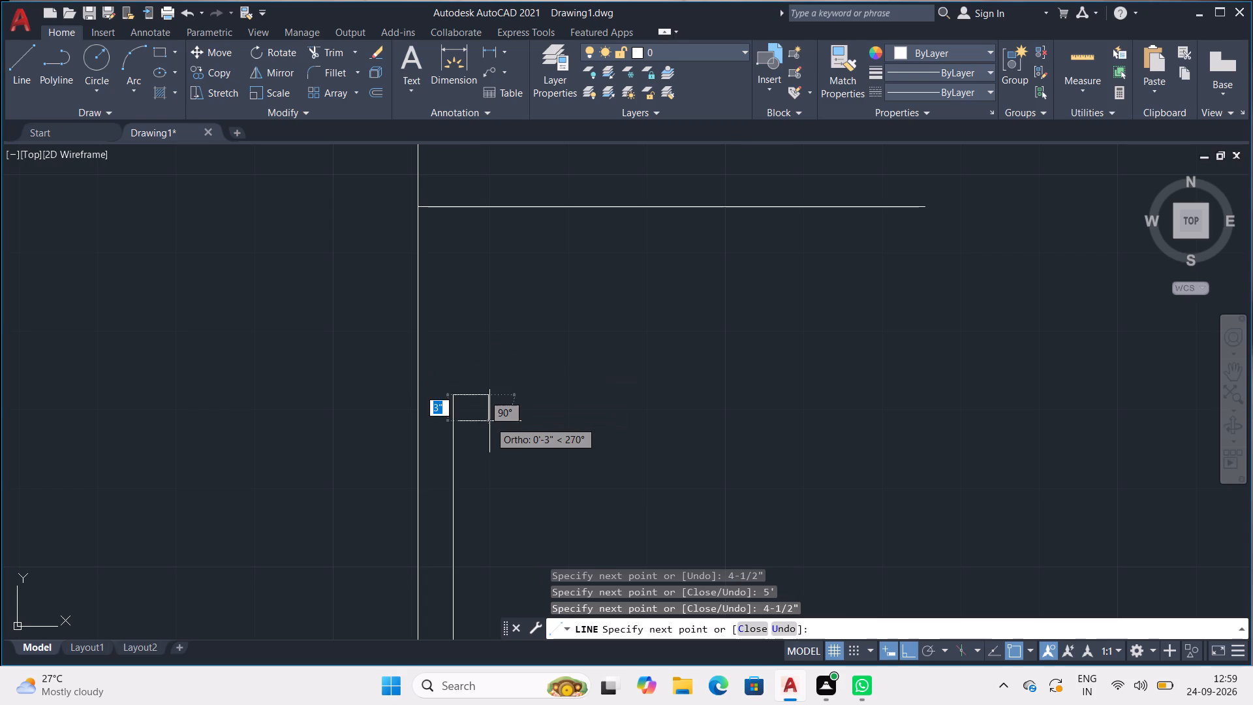
scroll(490, 428, "down", 1)
middle_click_drag(490, 428, 495, 334)
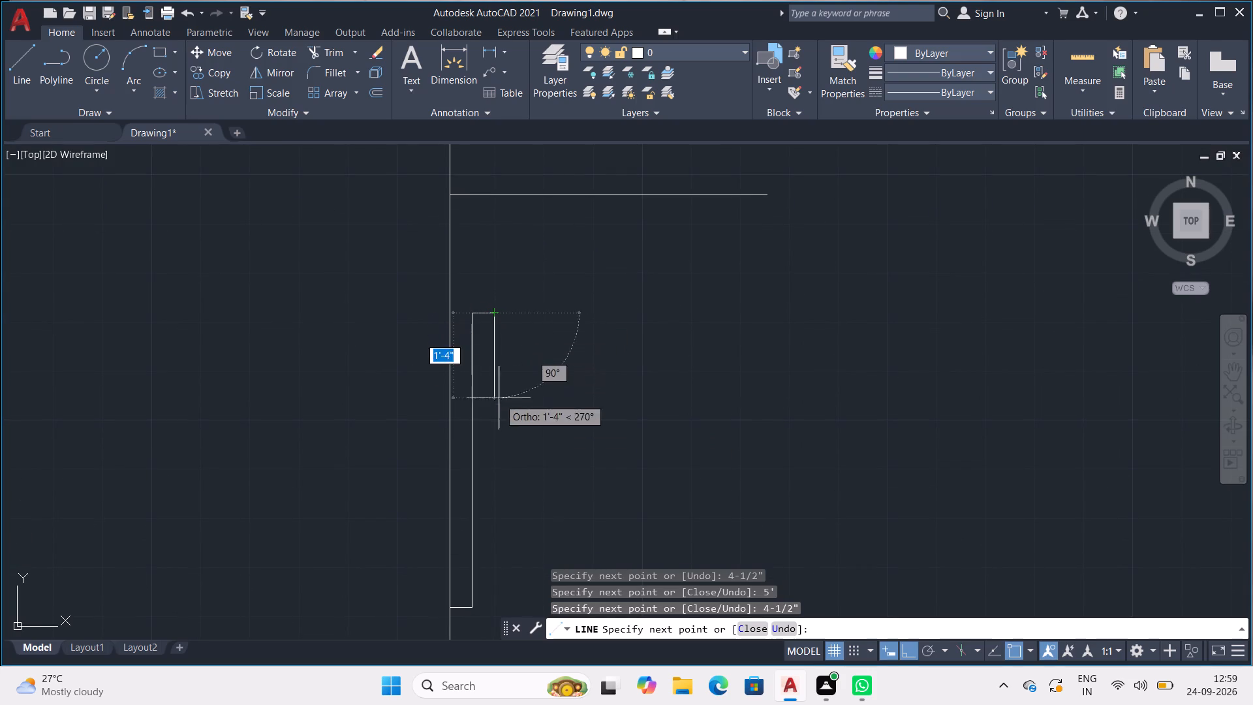
type("4'")
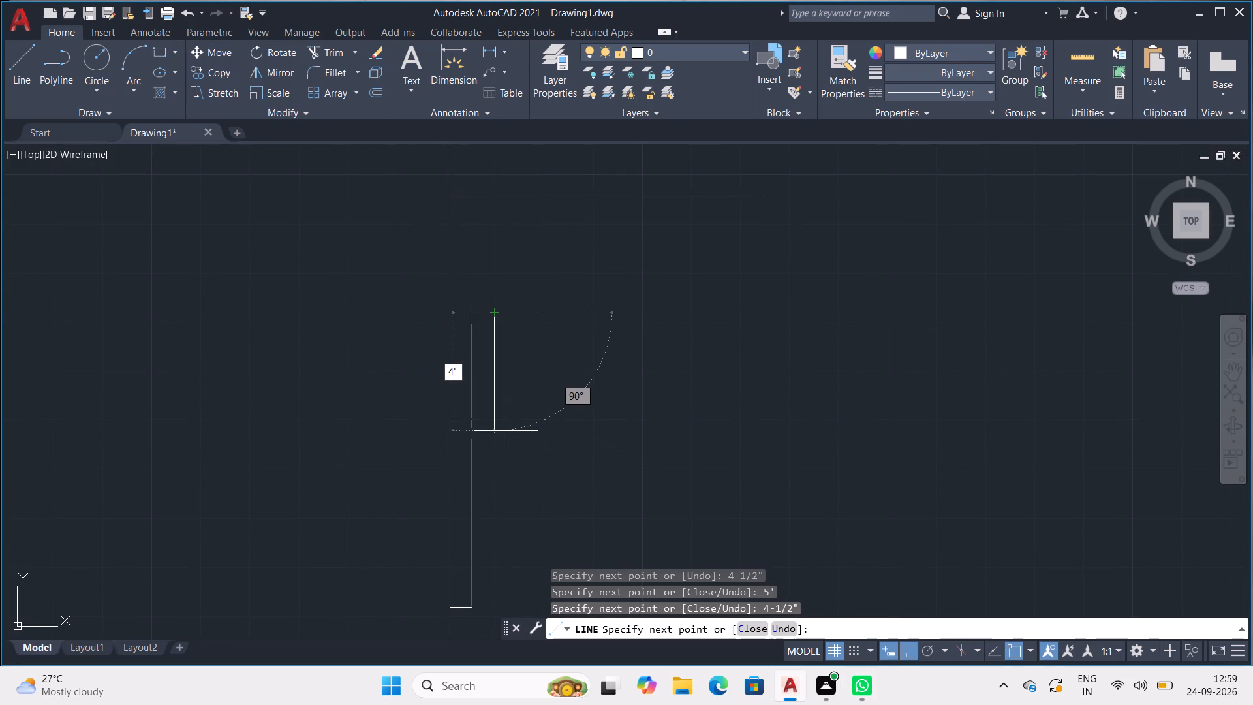
key("Return")
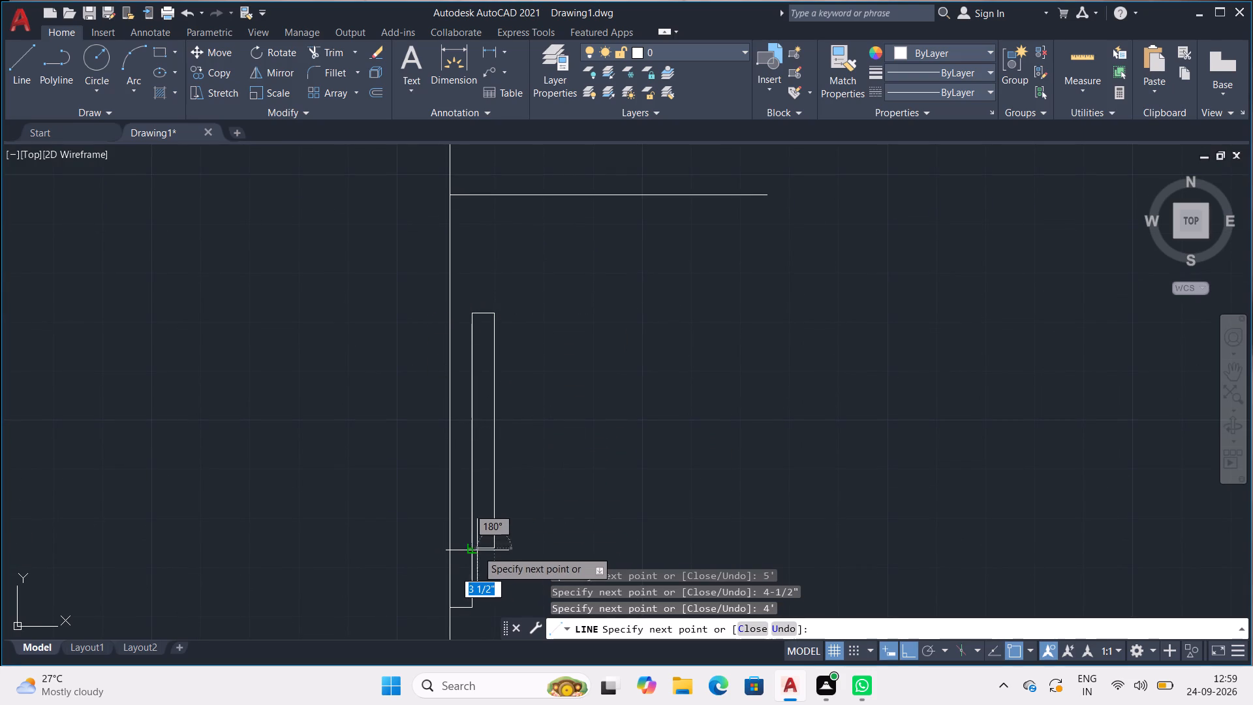
left_click(474, 548)
key("space")
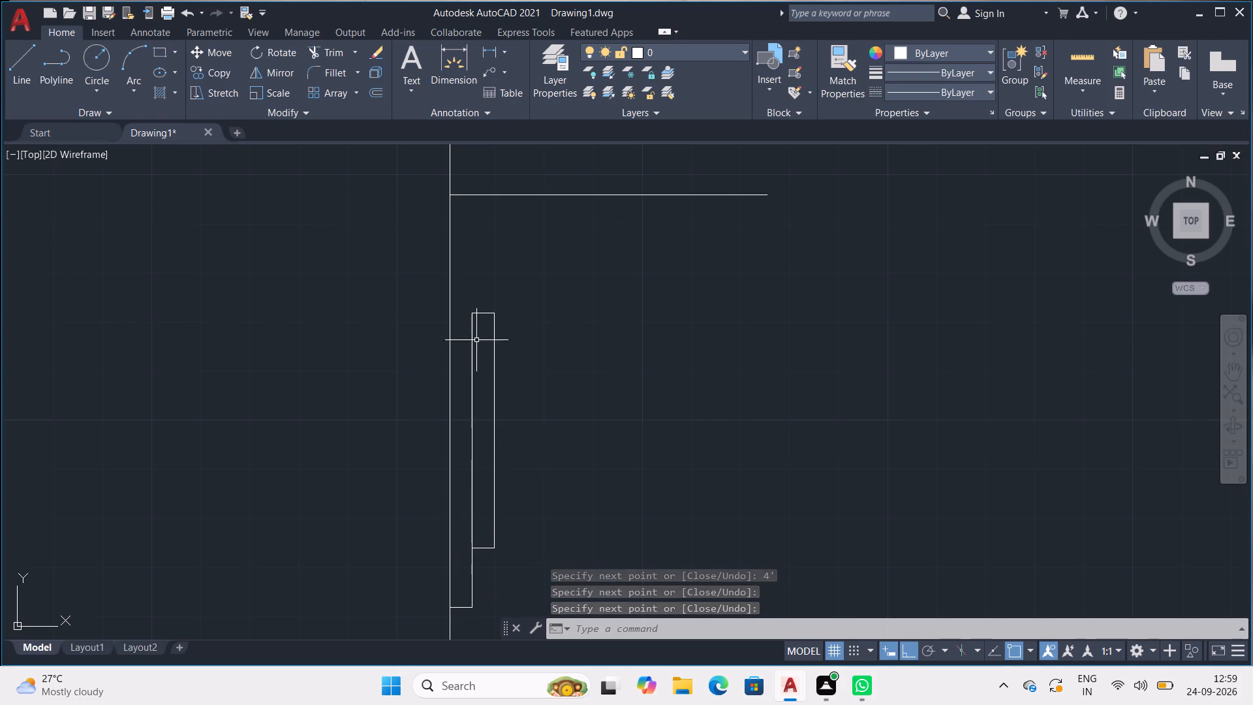
Extend the outer strip's top edge across to the tall vertical line.
type("EX")
key("Return")
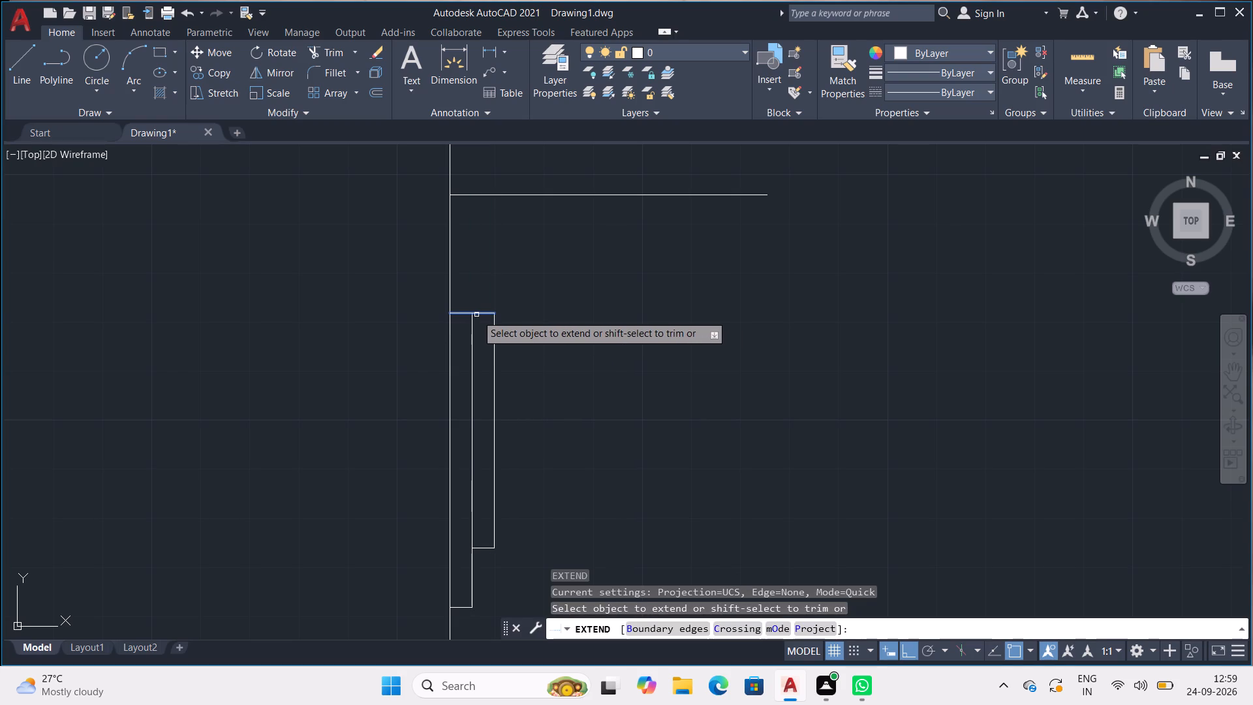
left_click(477, 315)
key("Escape")
key("Escape")
key("Escape")
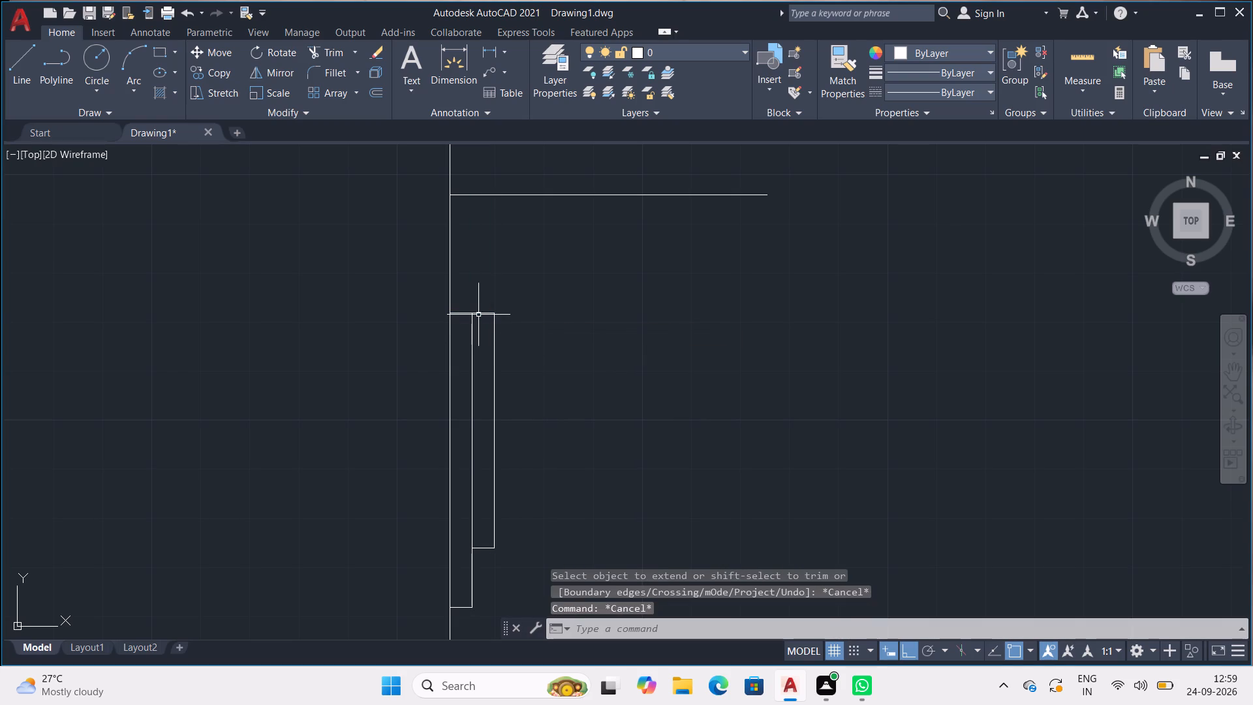
From the outer strip's bottom outer corner, draw lines 4-1/2" up, 4-1/2" outward, 9" up, and back onto the strip's edge.
scroll(570, 262, "down", 2)
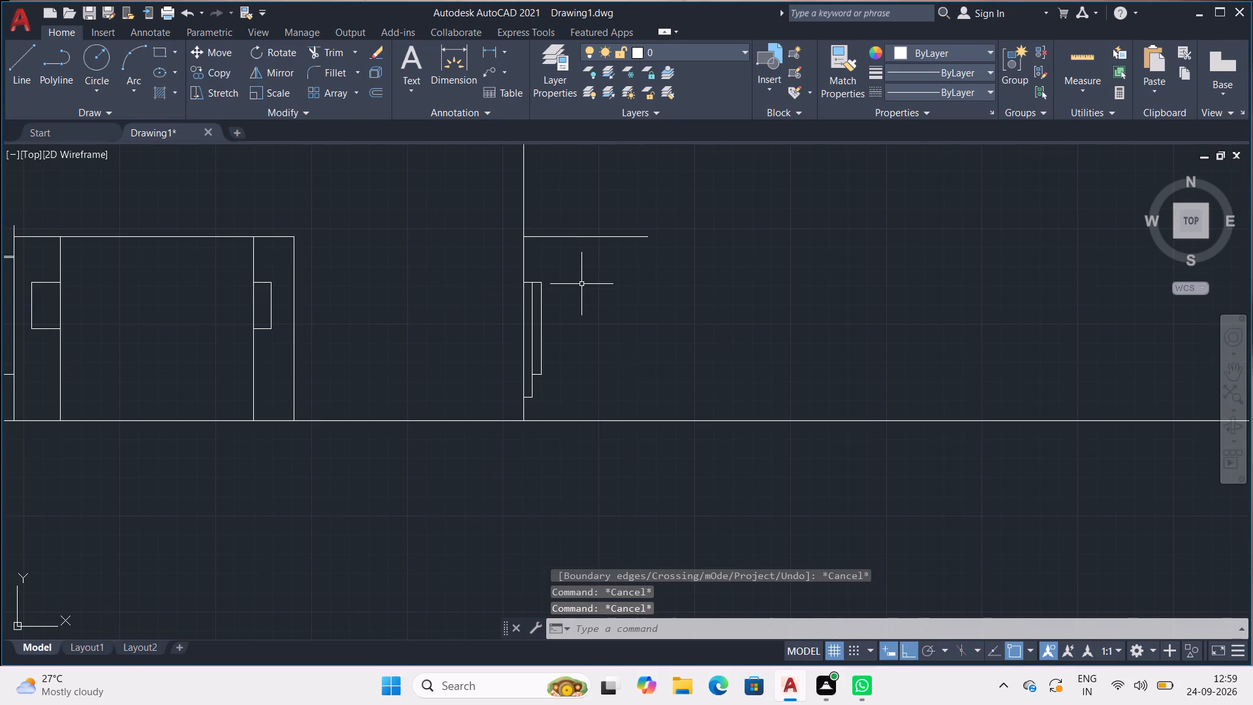
middle_click_drag(581, 293, 555, 228)
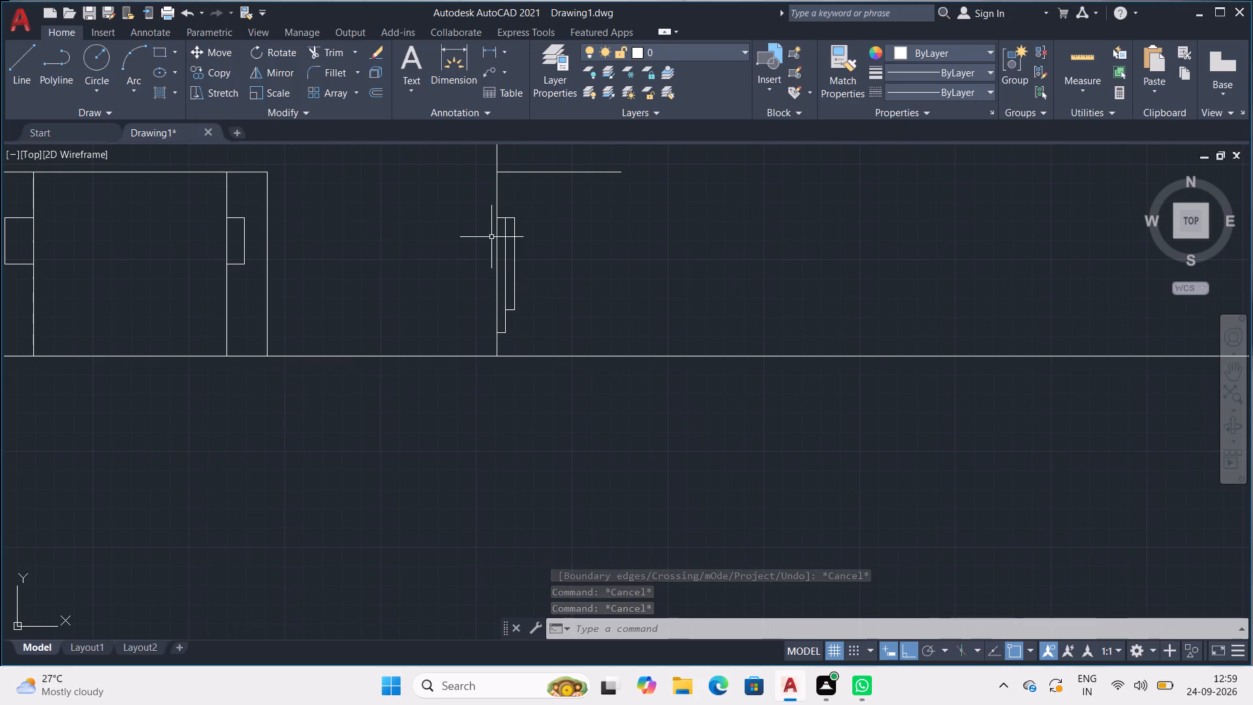
scroll(488, 247, "up", 2)
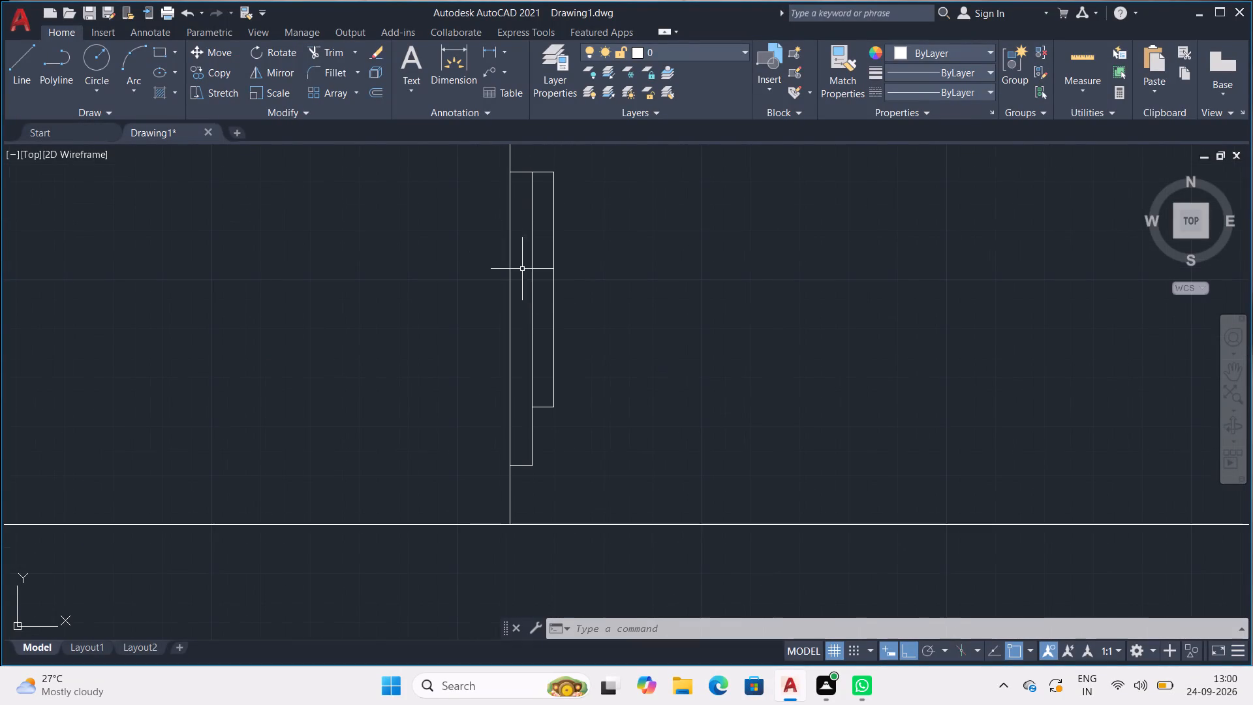
middle_click_drag(584, 298, 572, 296)
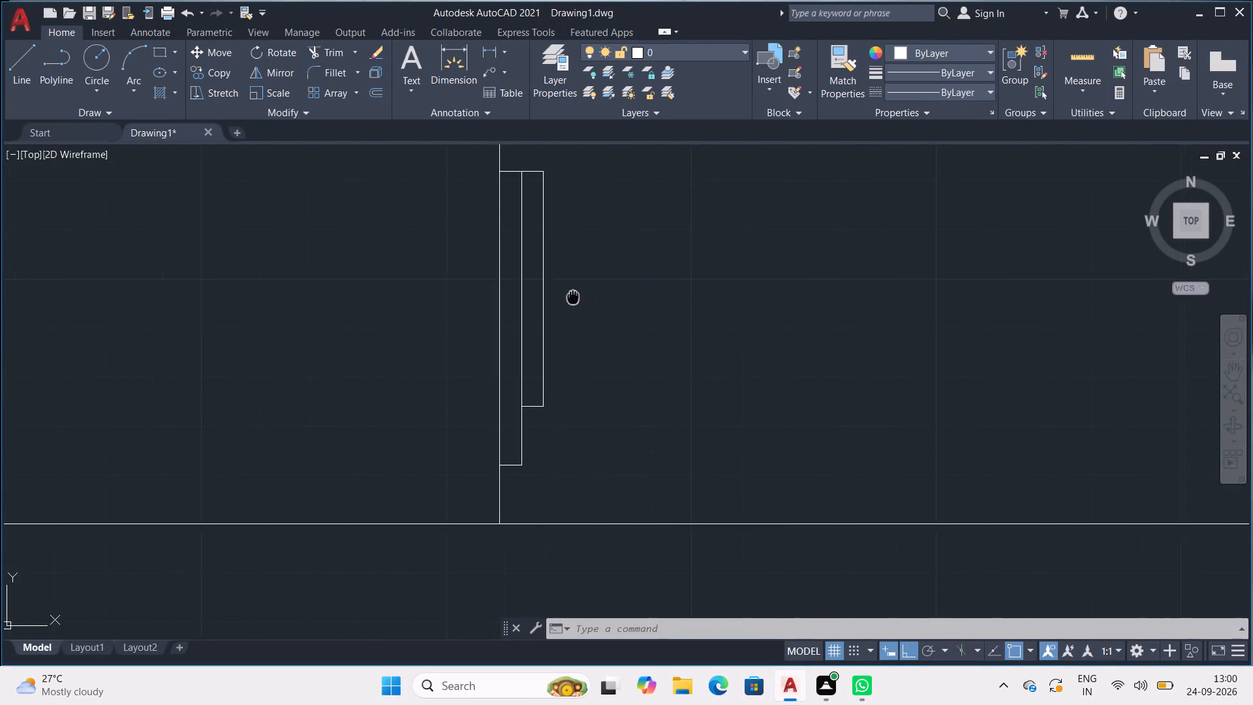
middle_click_drag(572, 296, 487, 286)
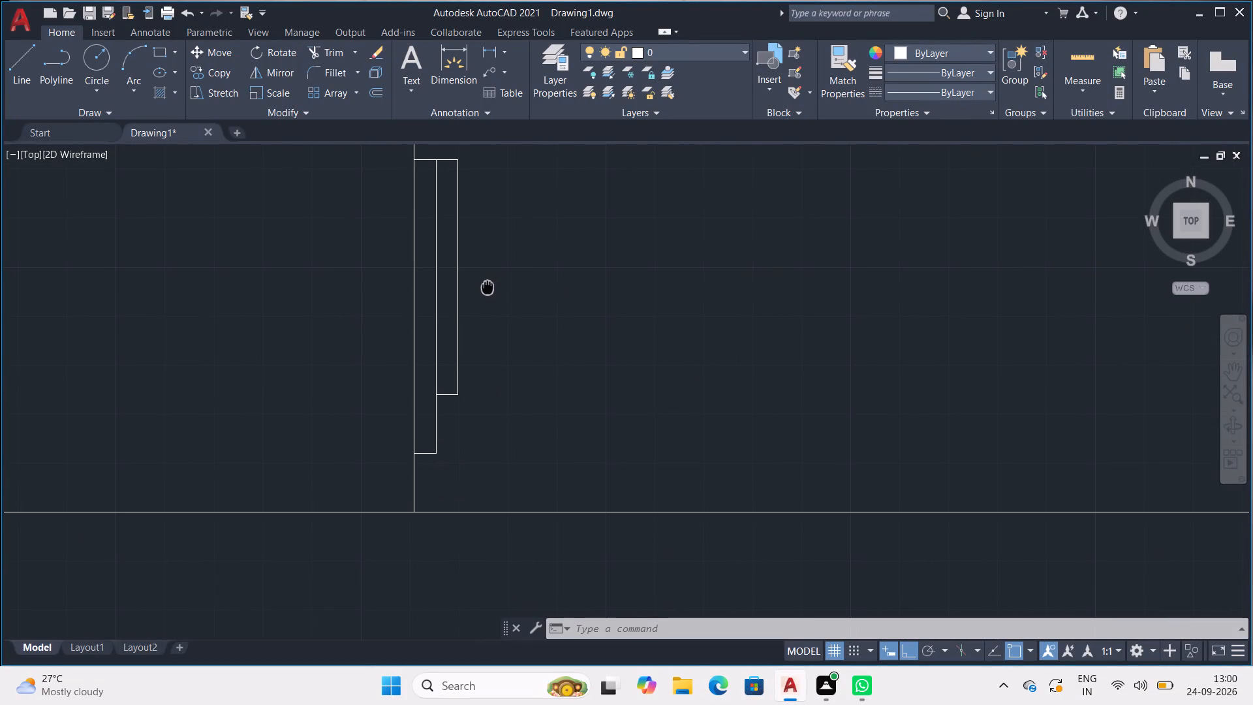
middle_click_drag(487, 286, 484, 286)
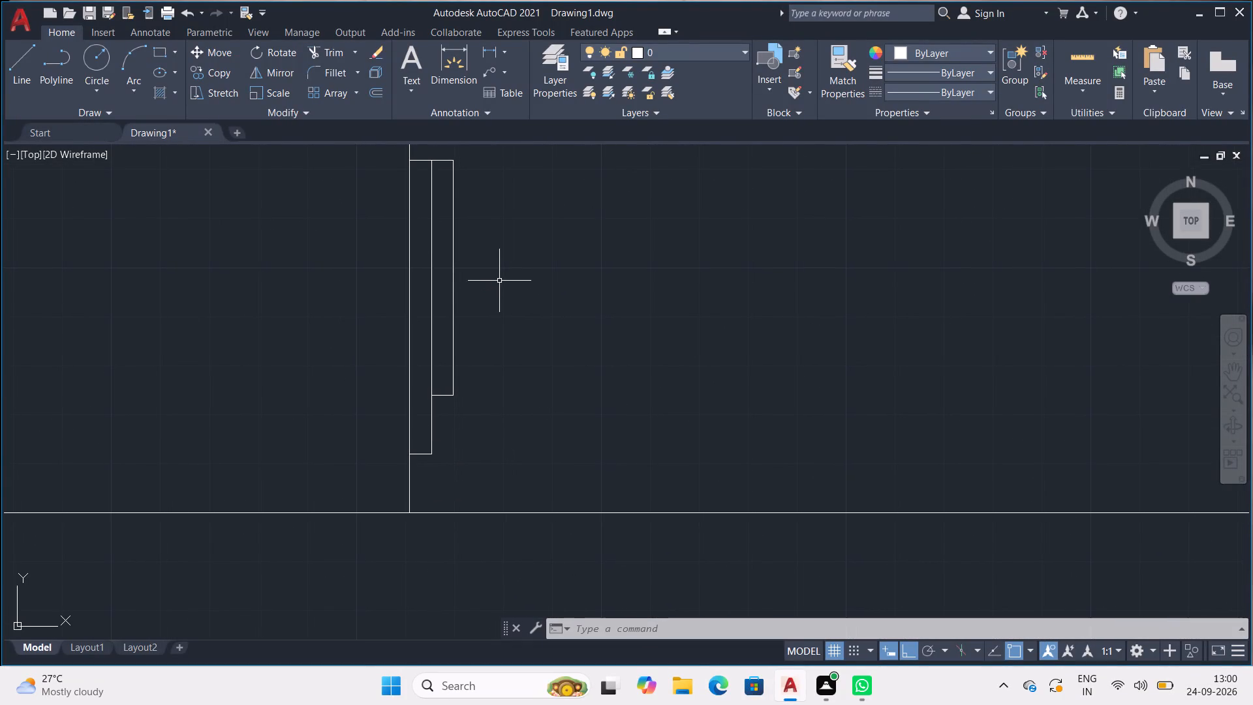
middle_click_drag(484, 285, 475, 358)
scroll(476, 313, "up", 1)
middle_click_drag(454, 288, 438, 369)
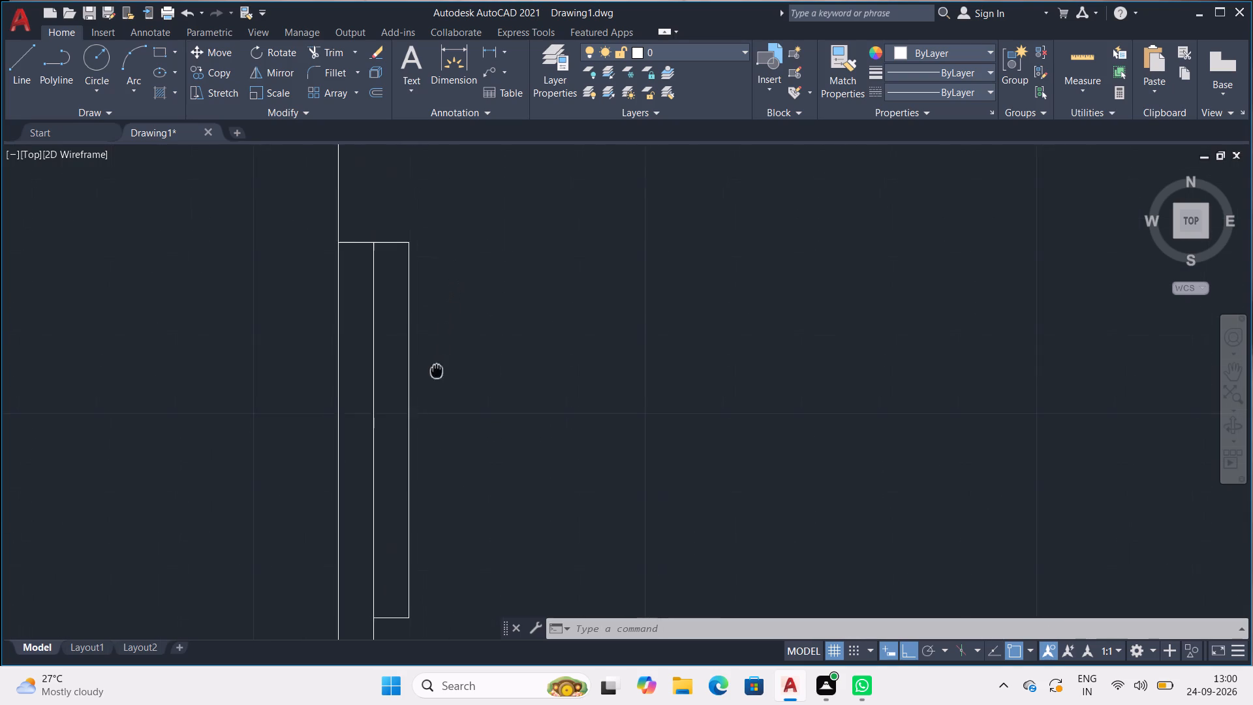
middle_click_drag(438, 369, 442, 367)
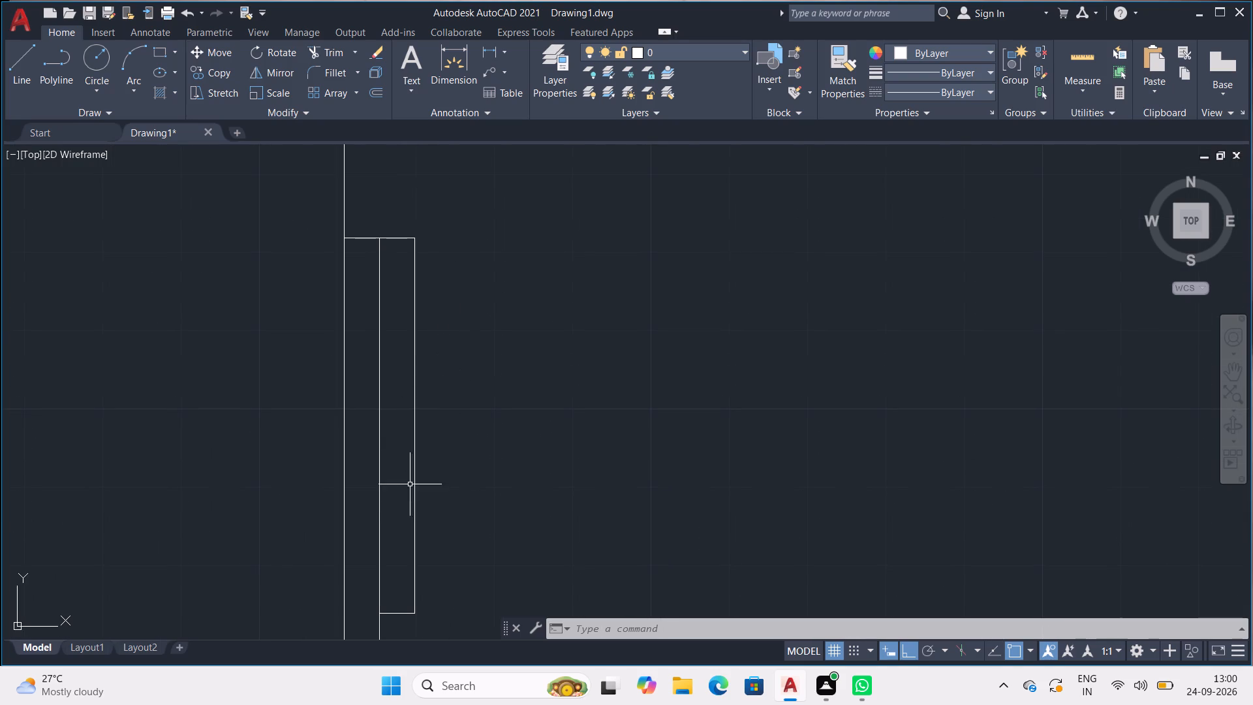
key("l")
key("Return")
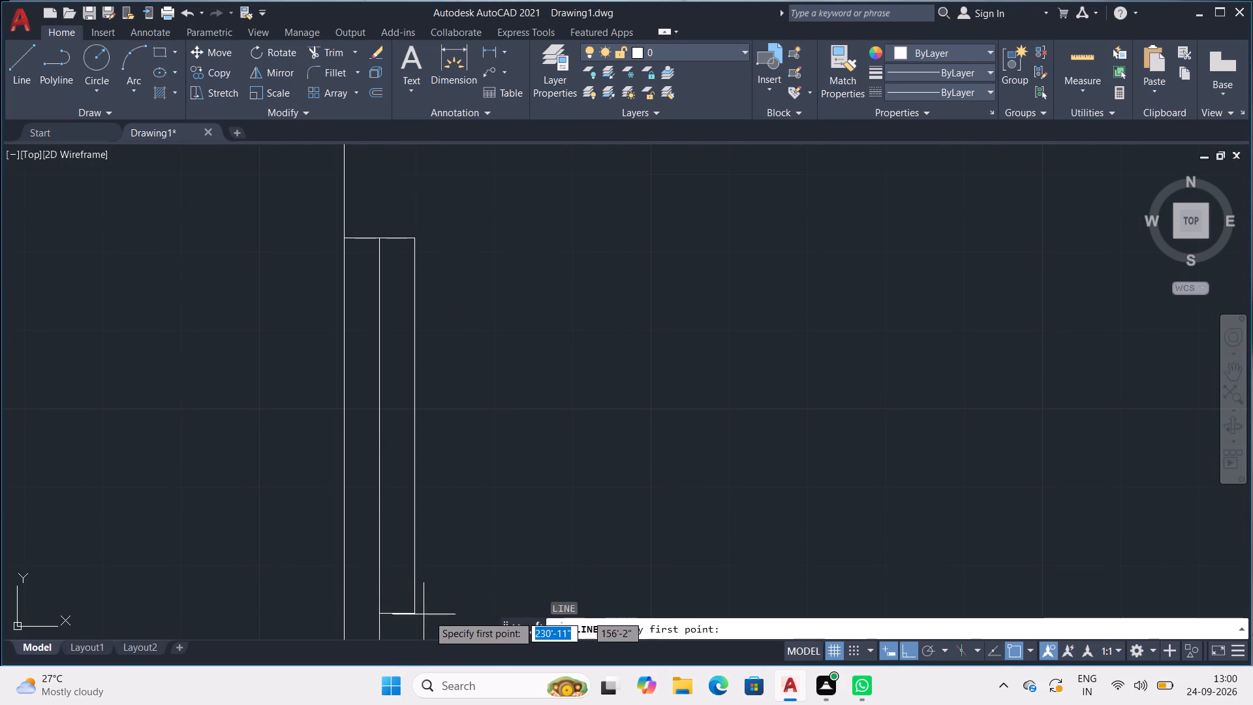
left_click(416, 615)
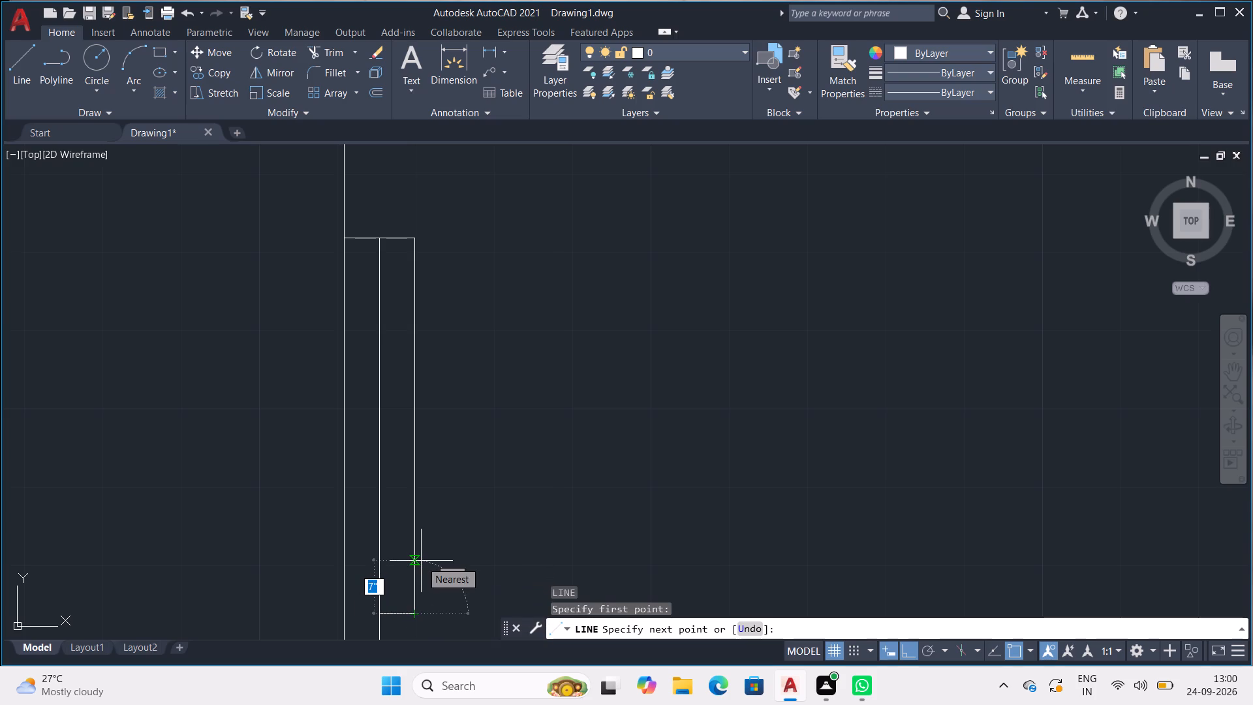
key("4")
type("-1/2\"")
key("Return")
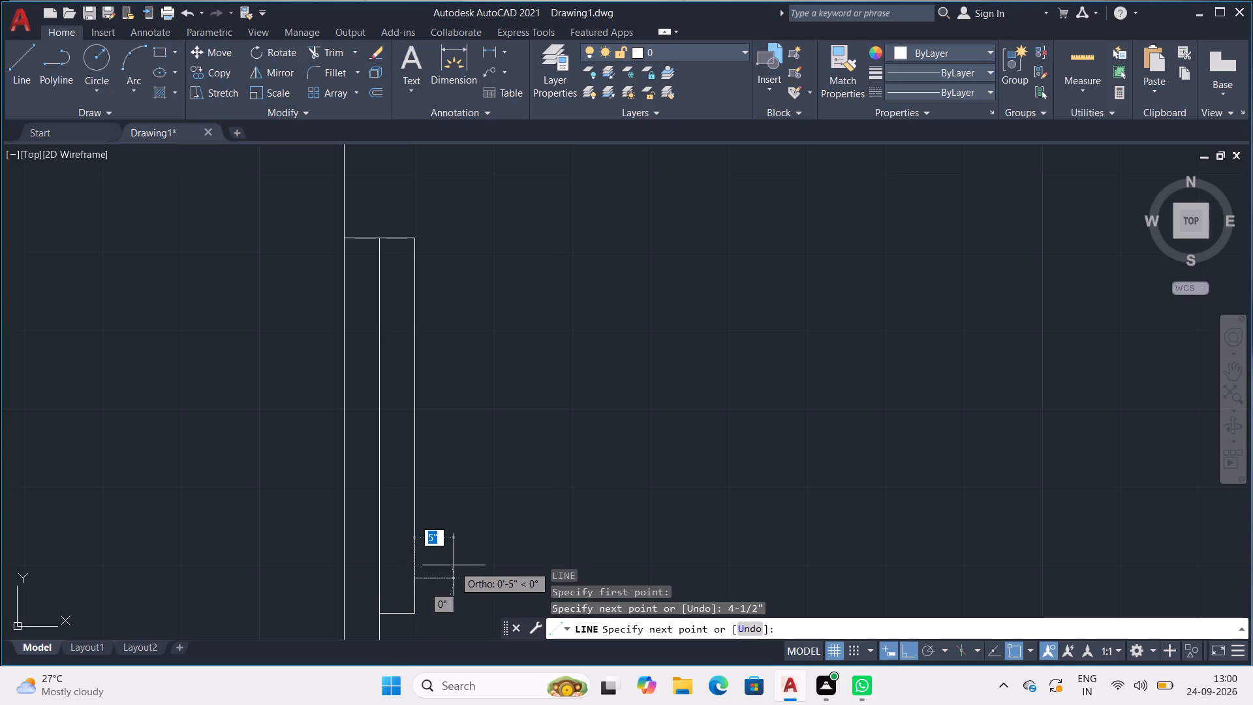
key("9")
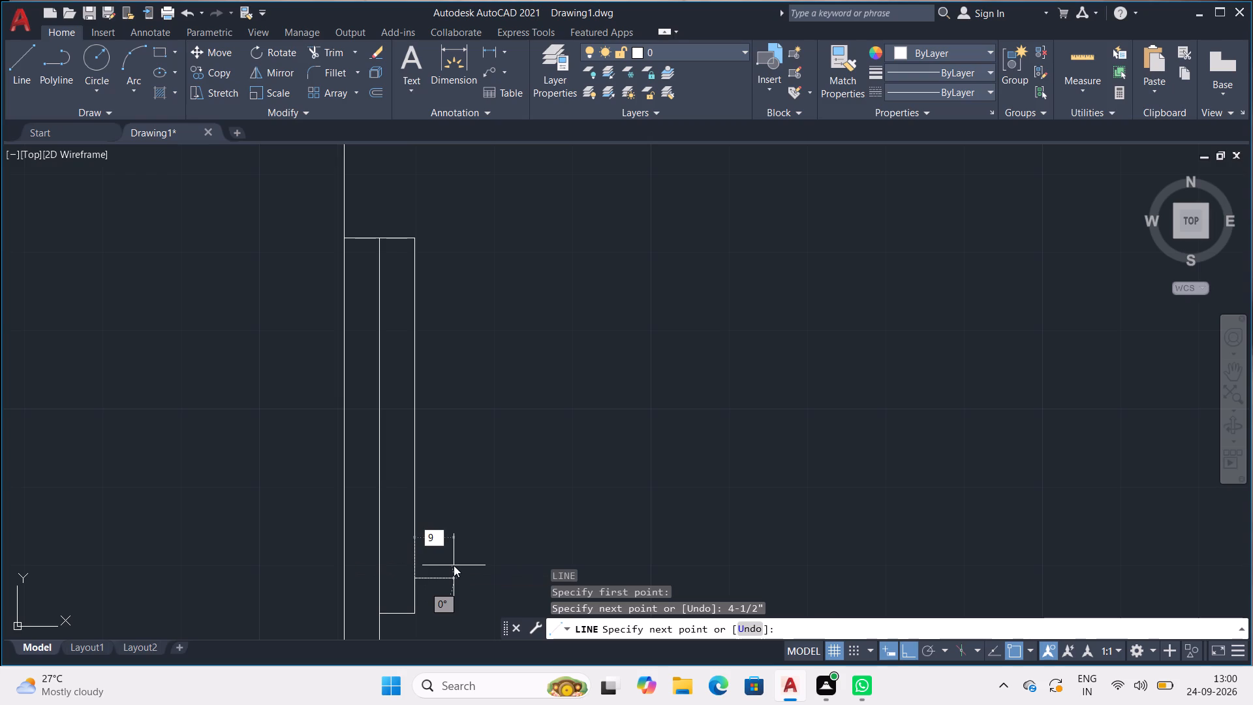
key("BackSpace")
key("4")
type("-1/2\"")
key("Return")
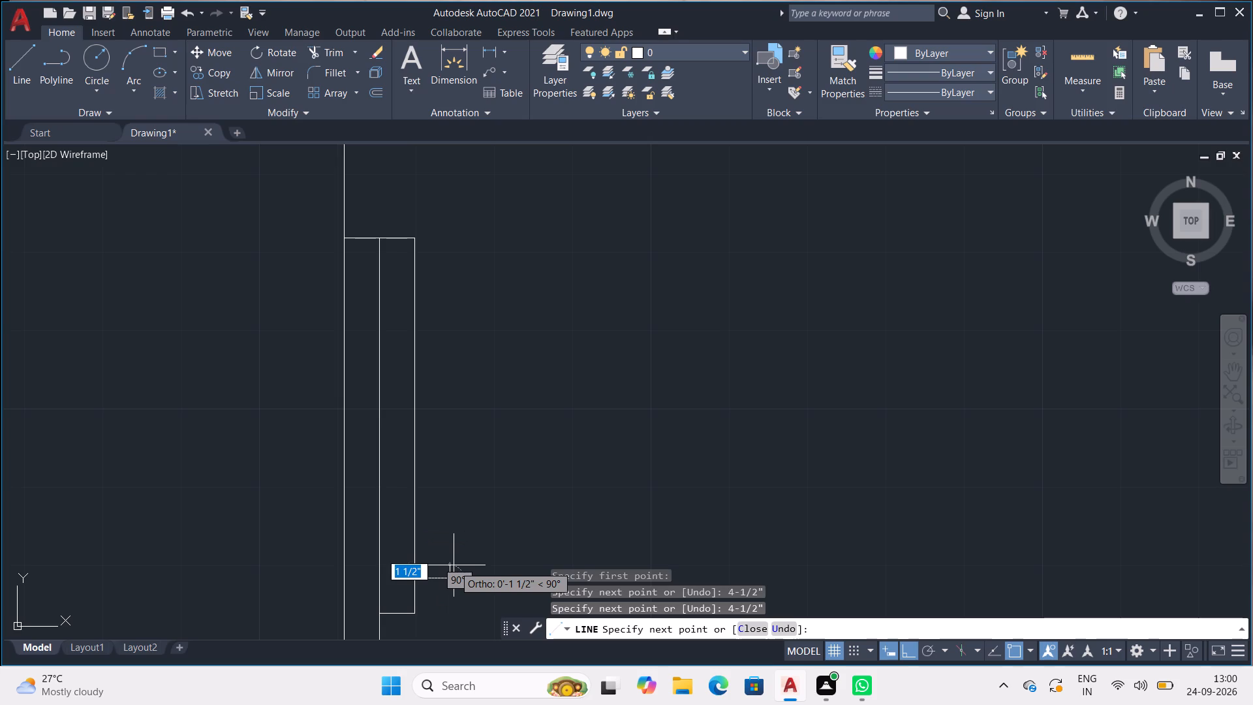
type("9\"")
key("Return")
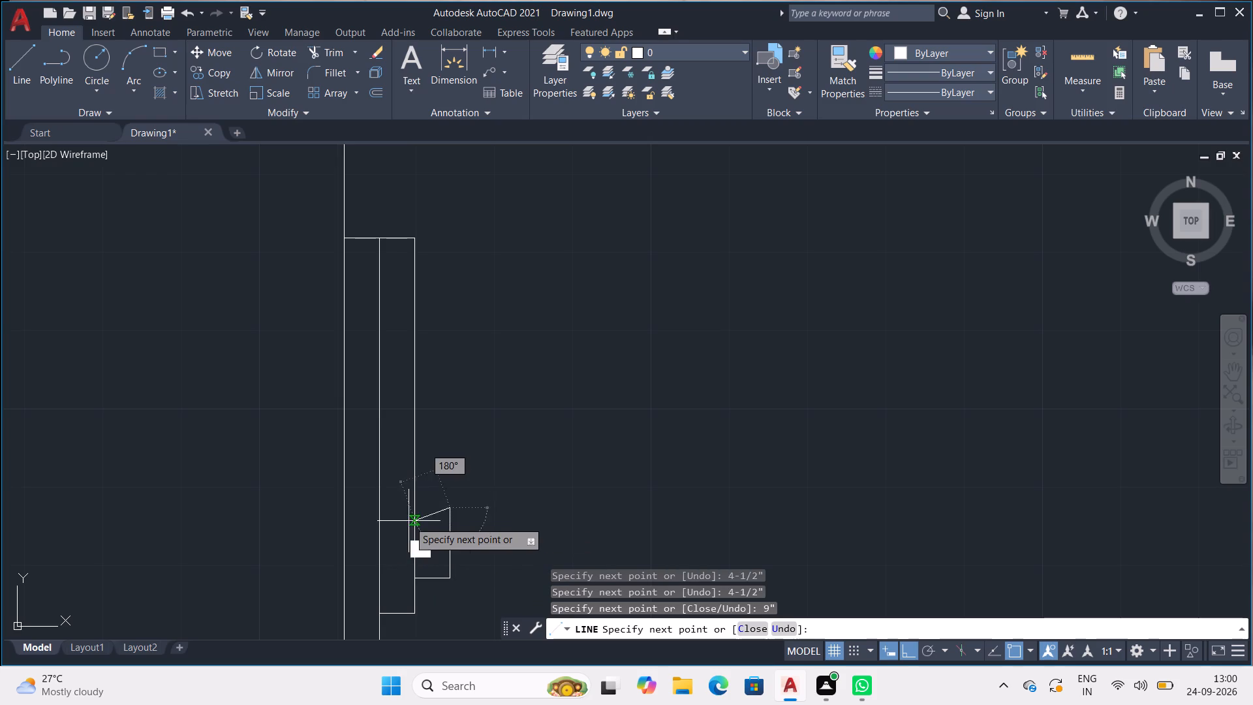
left_click(417, 508)
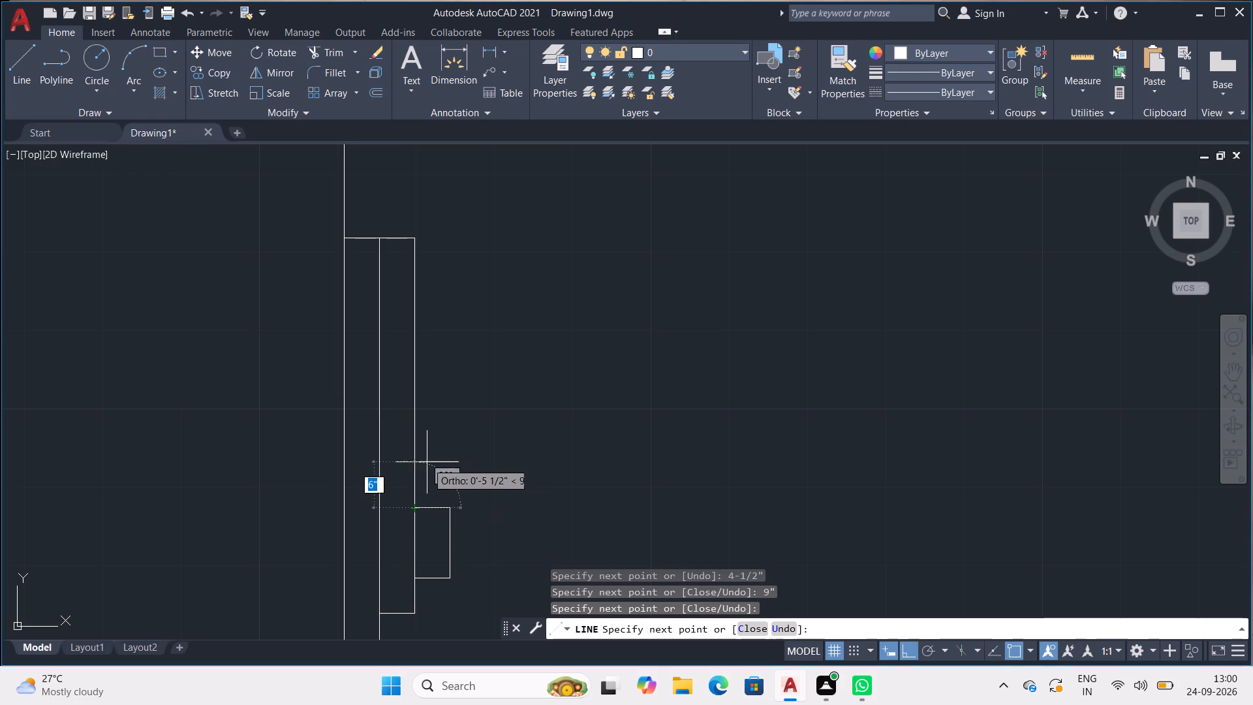
Continue 4-1/2" up the strip's edge and draw a second block 4-1/2" outward and 9" tall, closing back onto the edge.
key("4")
type("-1/2\"")
key("Return")
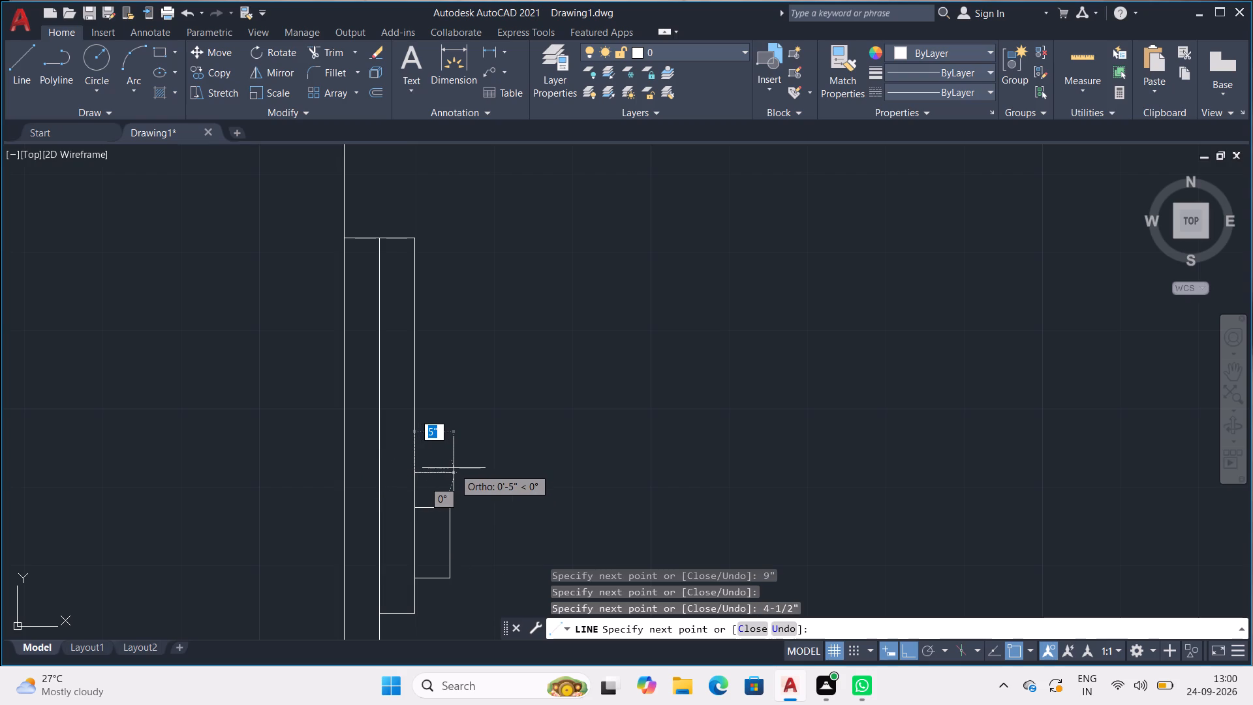
type("4-1/2\"")
key("Return")
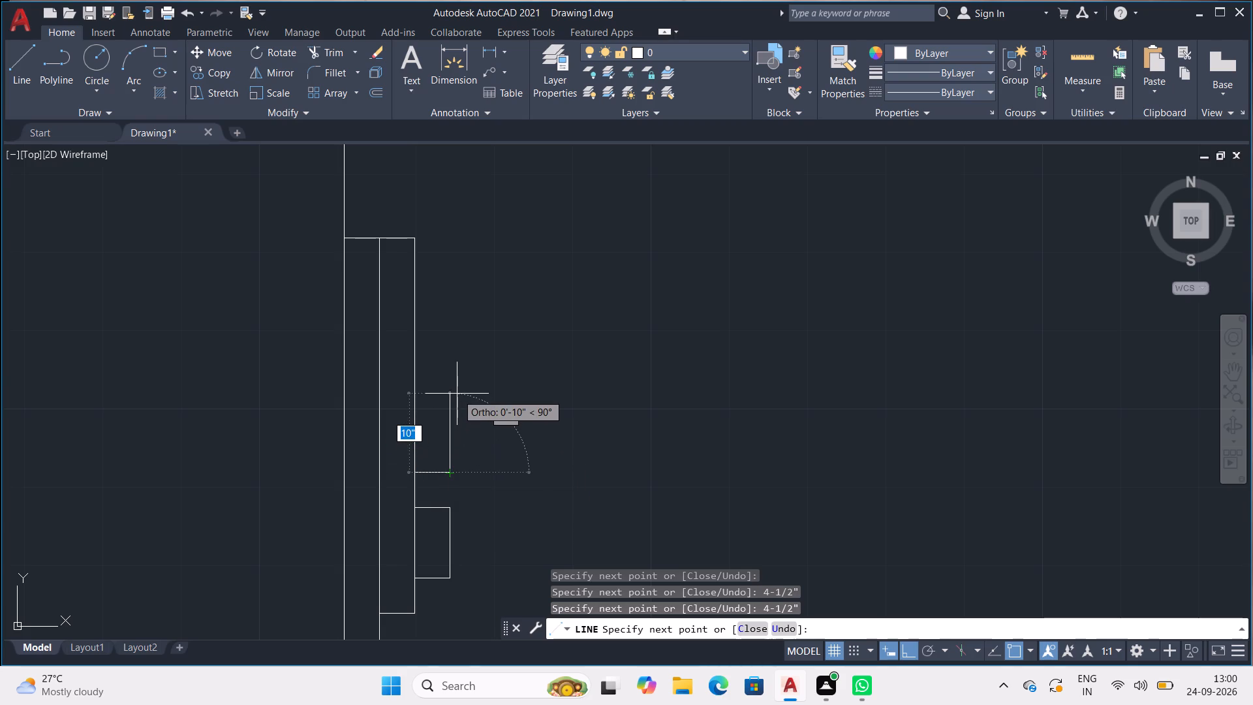
type("9\"")
key("Return")
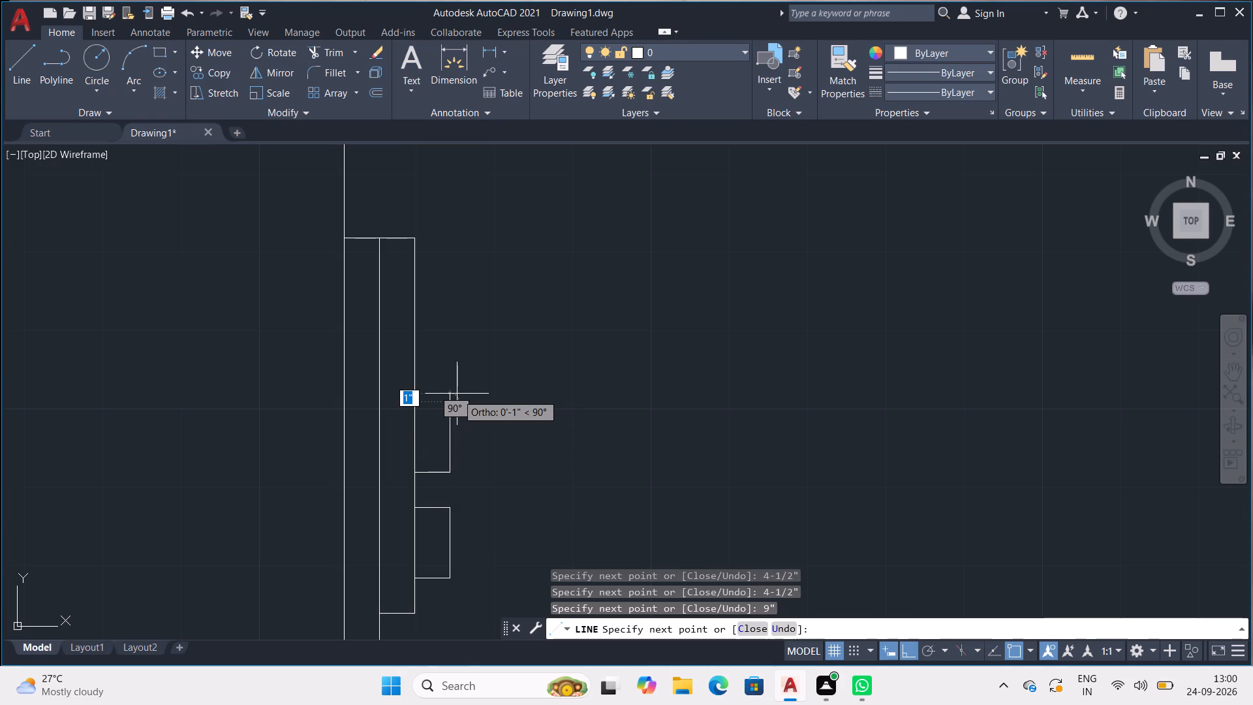
left_click(413, 398)
Continue another 4-1/2" up the strip's edge and draw a third block 4-1/2" outward and 9" tall, closed onto the edge.
key("4")
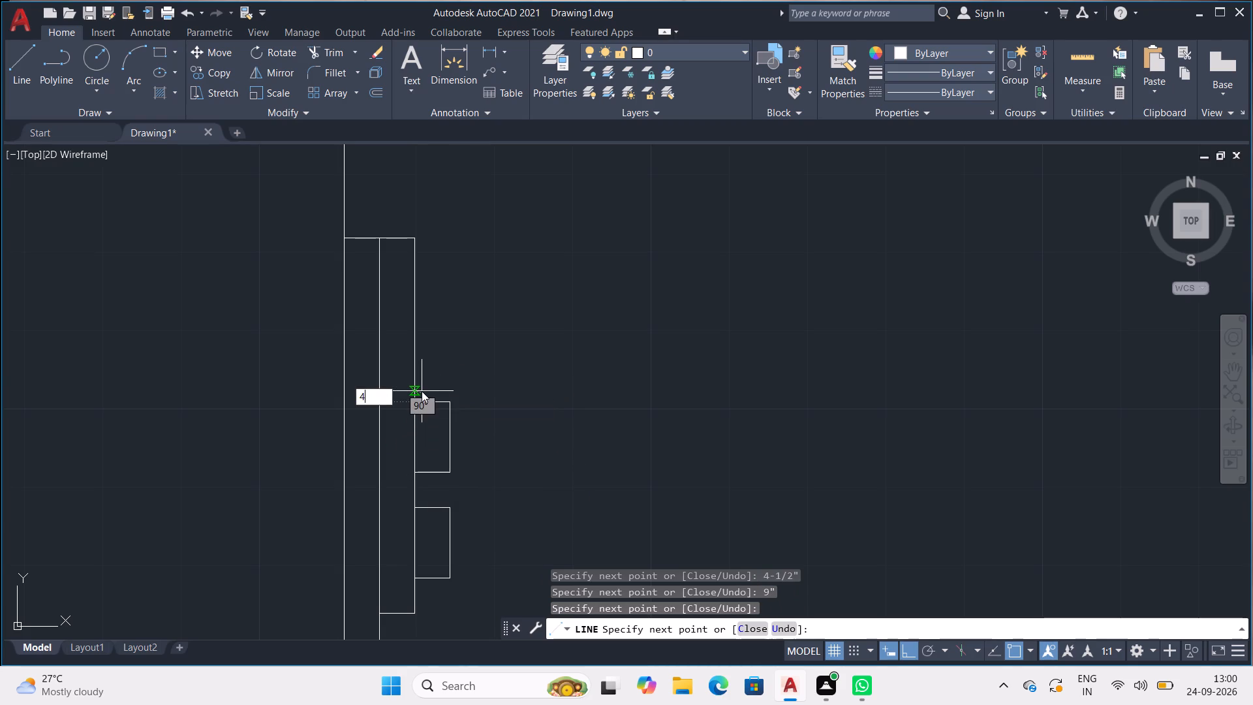
type("-1/2\"")
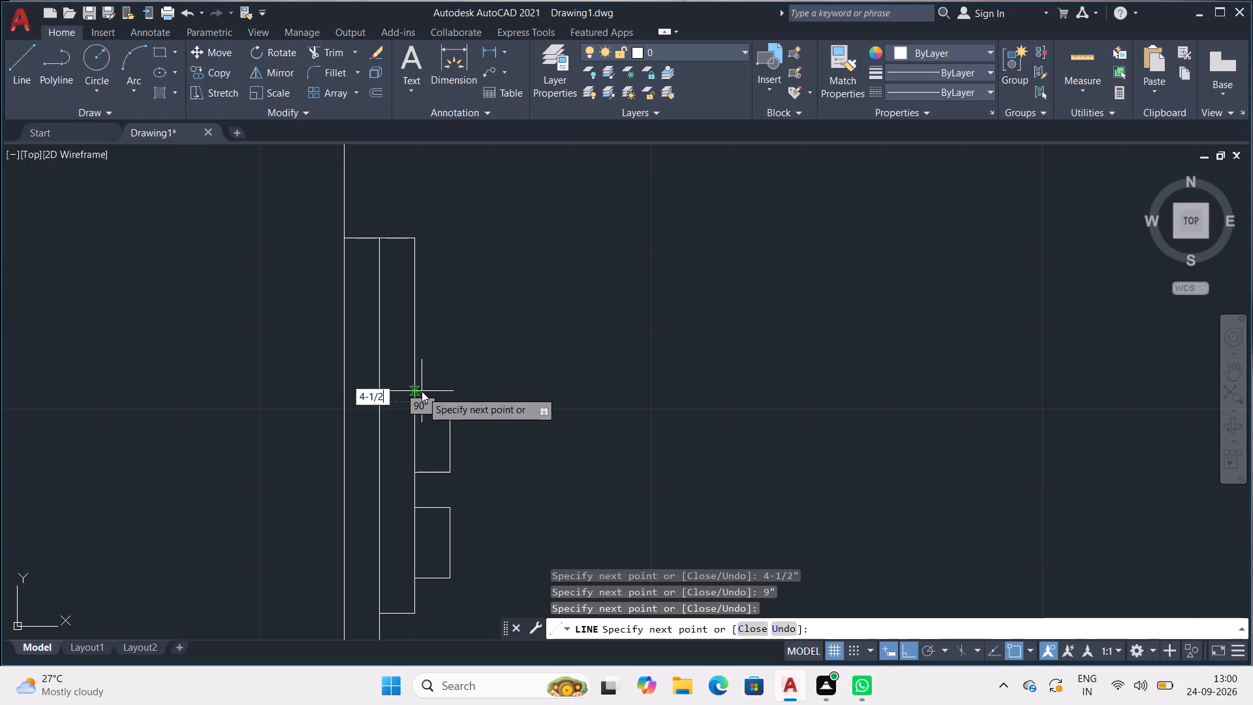
key("Return")
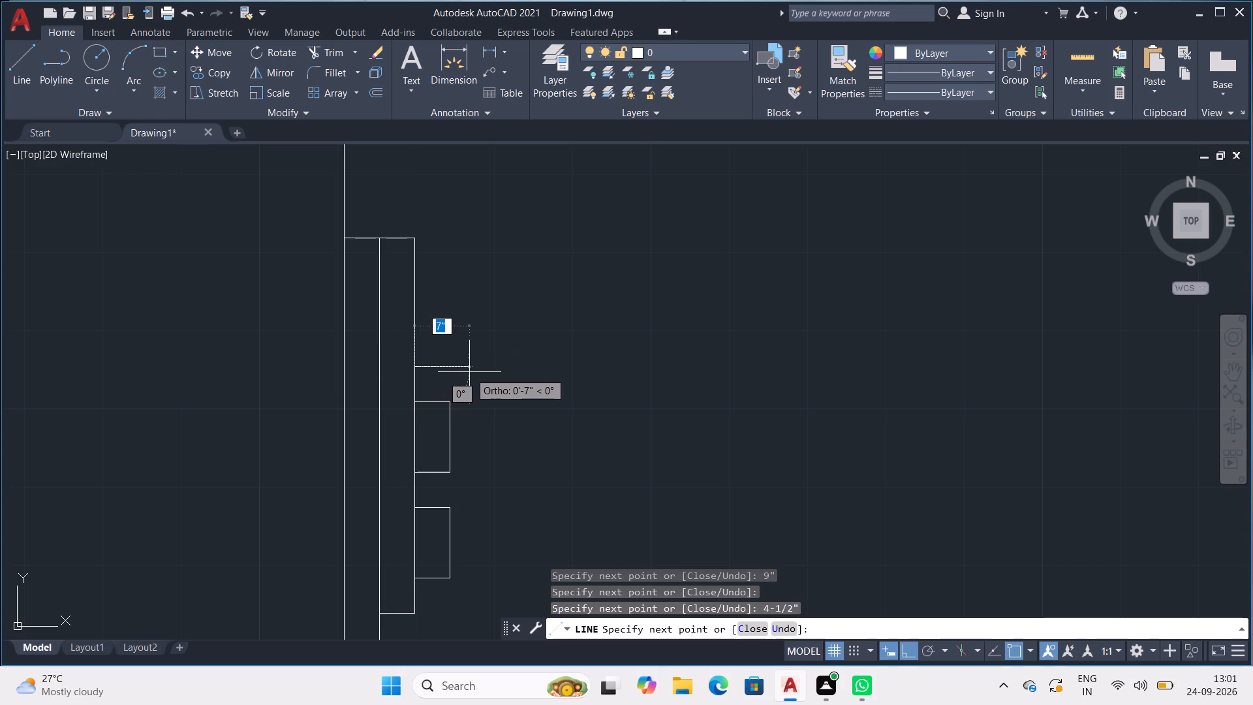
type("4-1/2\"")
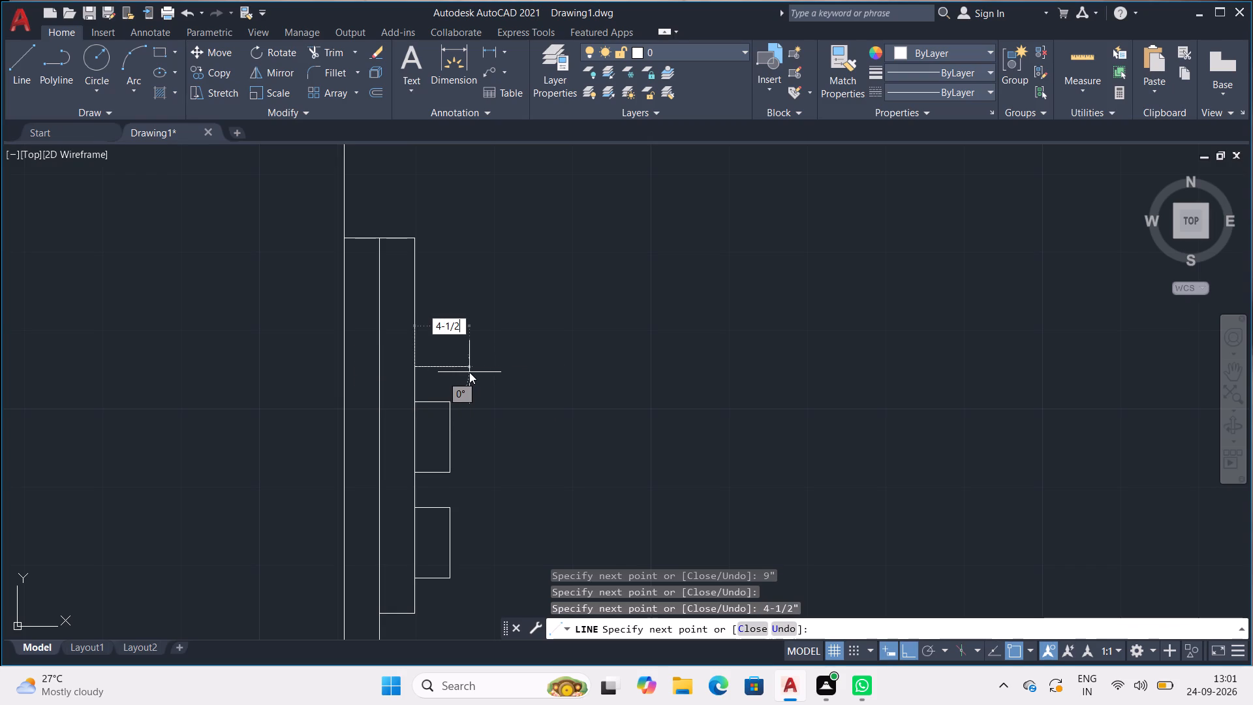
key("Return")
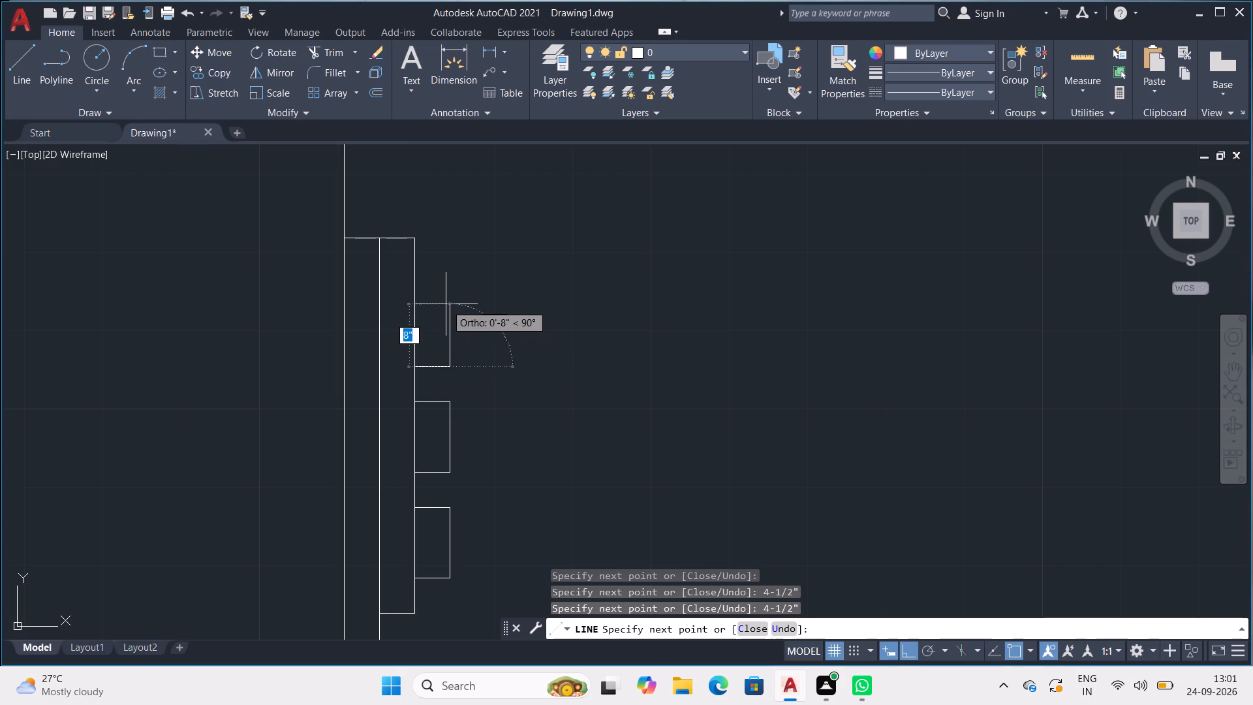
type("9\"")
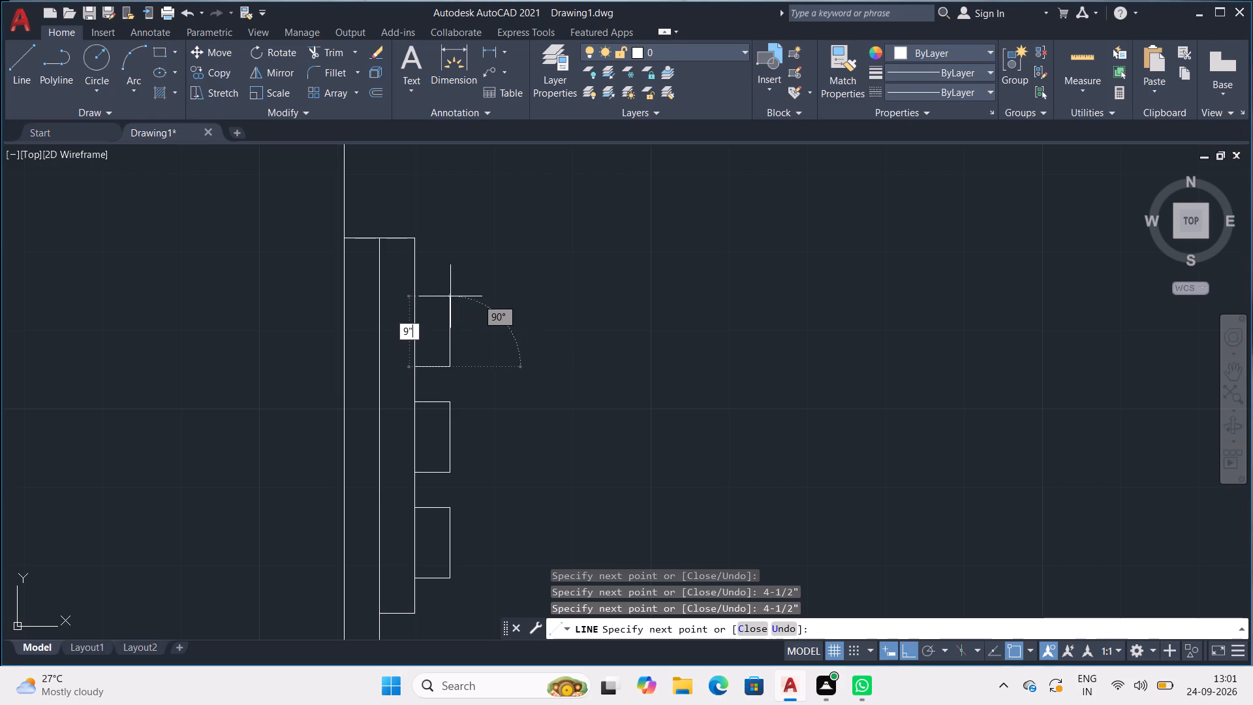
key("Return")
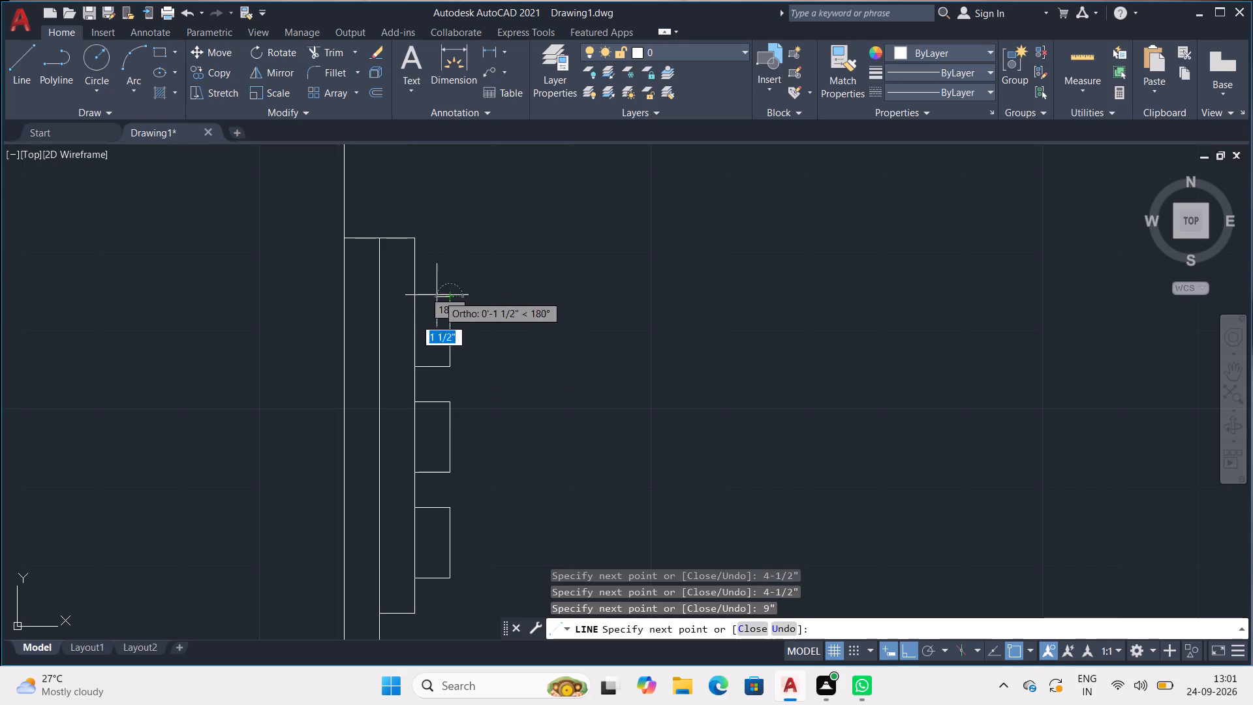
left_click(416, 298)
key("space")
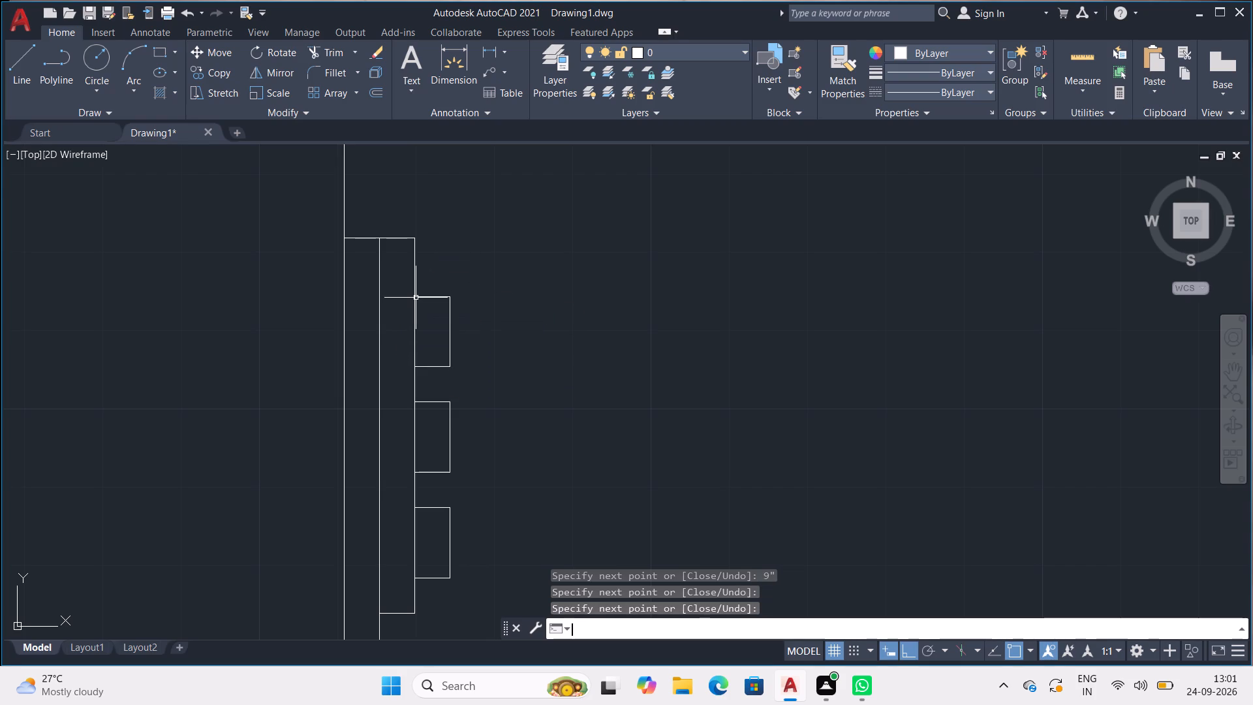
From the lowest block's bottom outer corner, draw a line 4-1/2" outward, about 2'-6" down past the baseline, and up well above the section's top line.
scroll(474, 253, "down", 1)
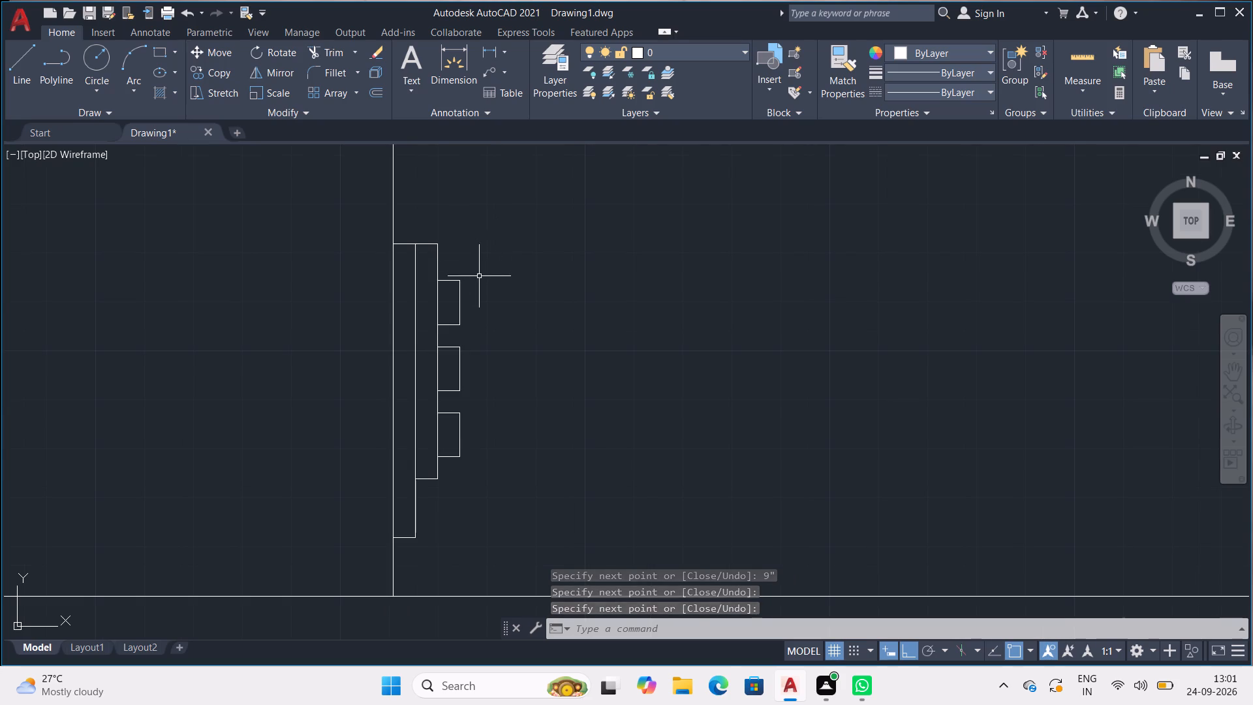
scroll(479, 279, "down", 2)
middle_click_drag(482, 274, 384, 204)
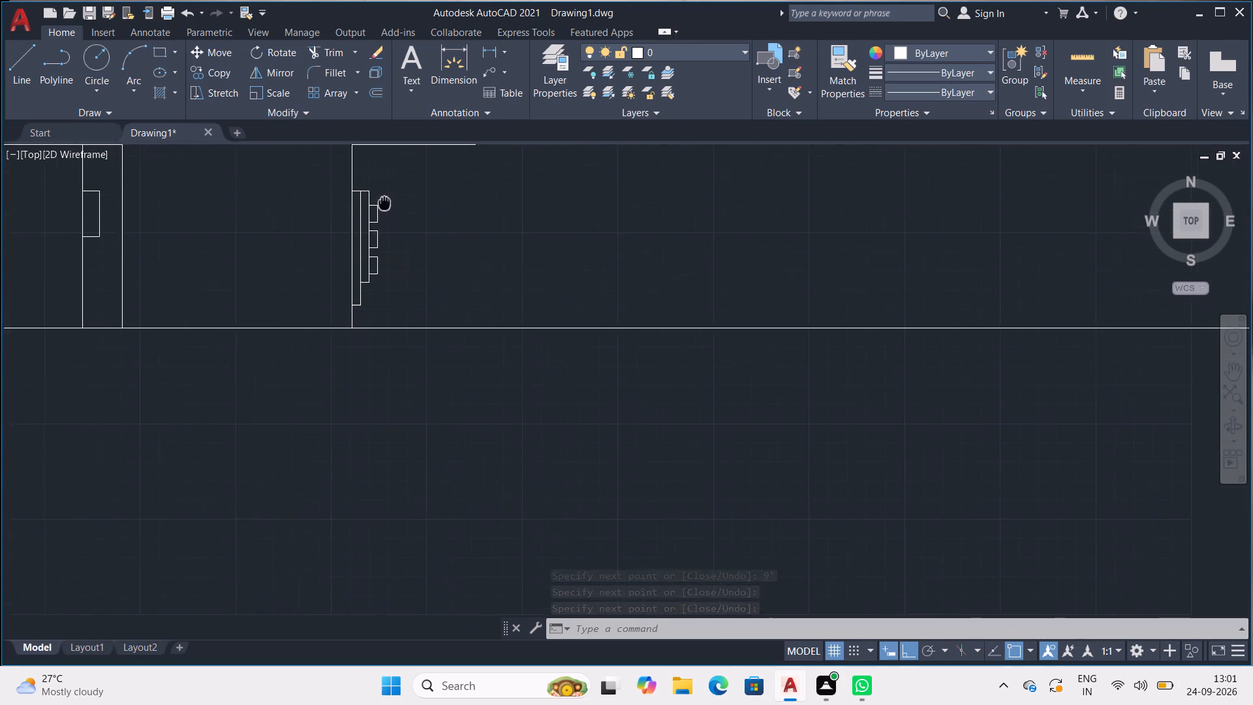
middle_click_drag(384, 204, 364, 227)
scroll(353, 277, "up", 3)
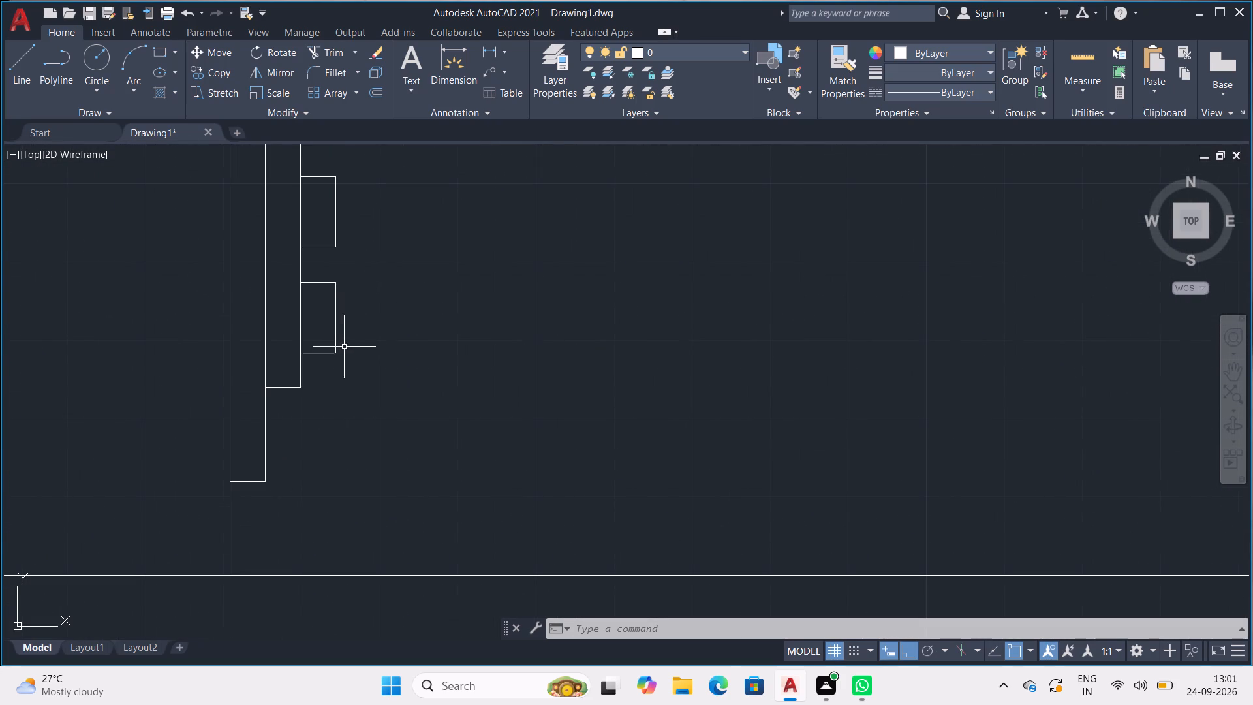
key("l")
key("Return")
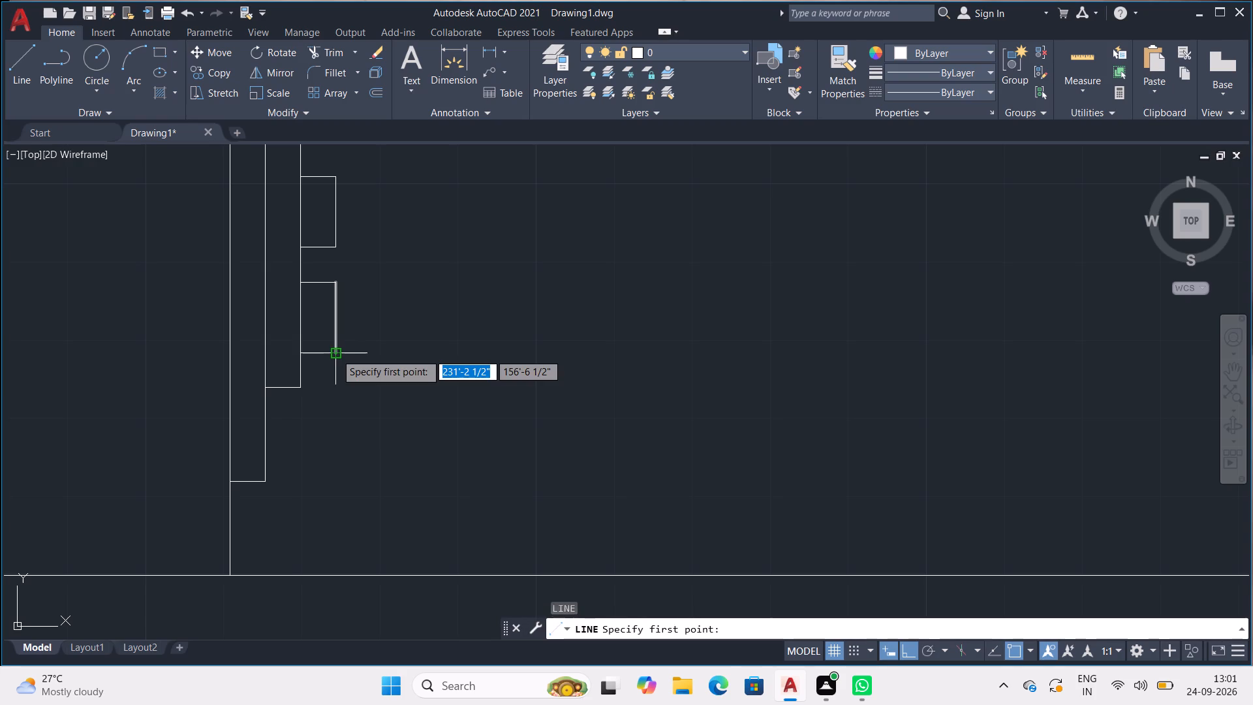
left_click(335, 353)
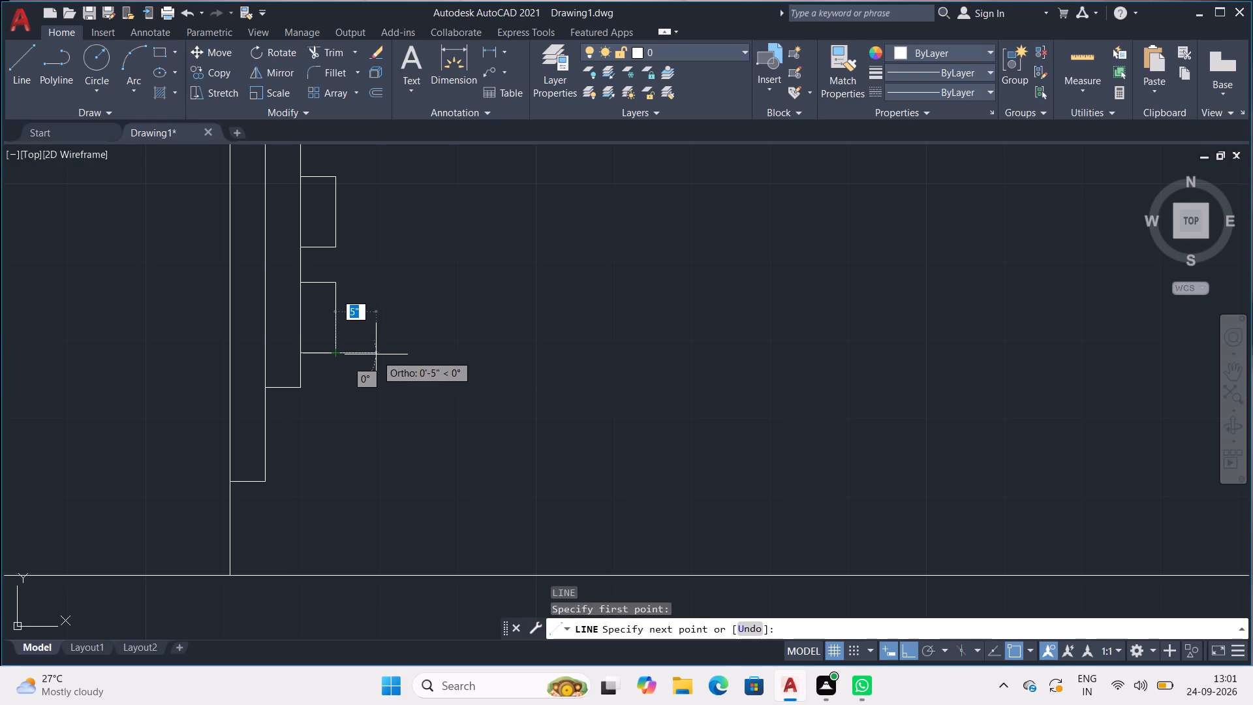
type("4-1/2\"")
key("Return")
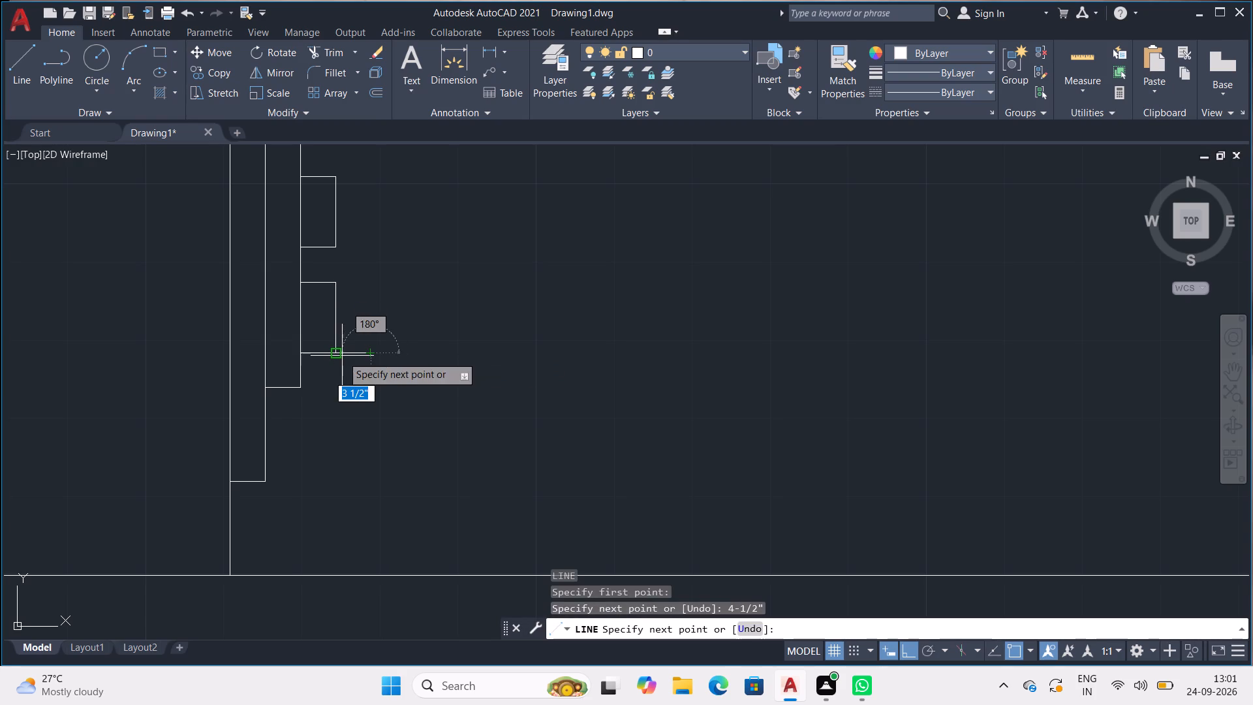
left_click(364, 587)
scroll(432, 352, "down", 3)
middle_click_drag(426, 336, 418, 552)
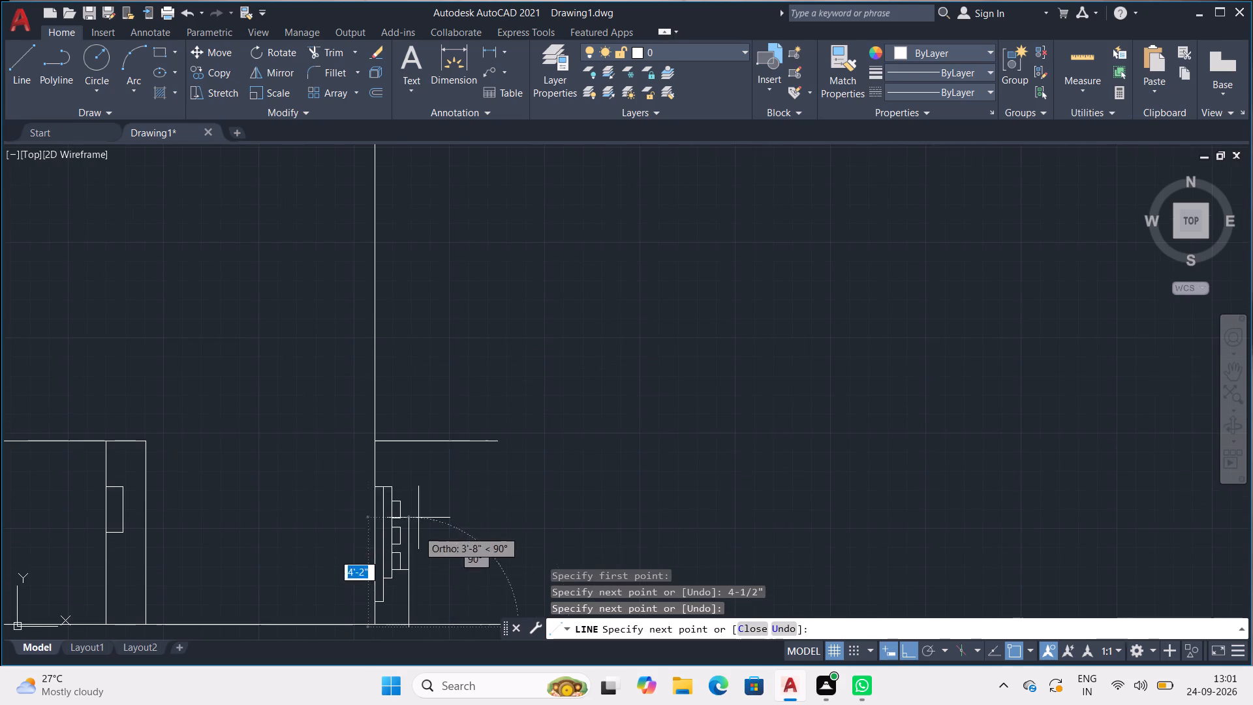
middle_click_drag(469, 207, 470, 315)
left_click(459, 206)
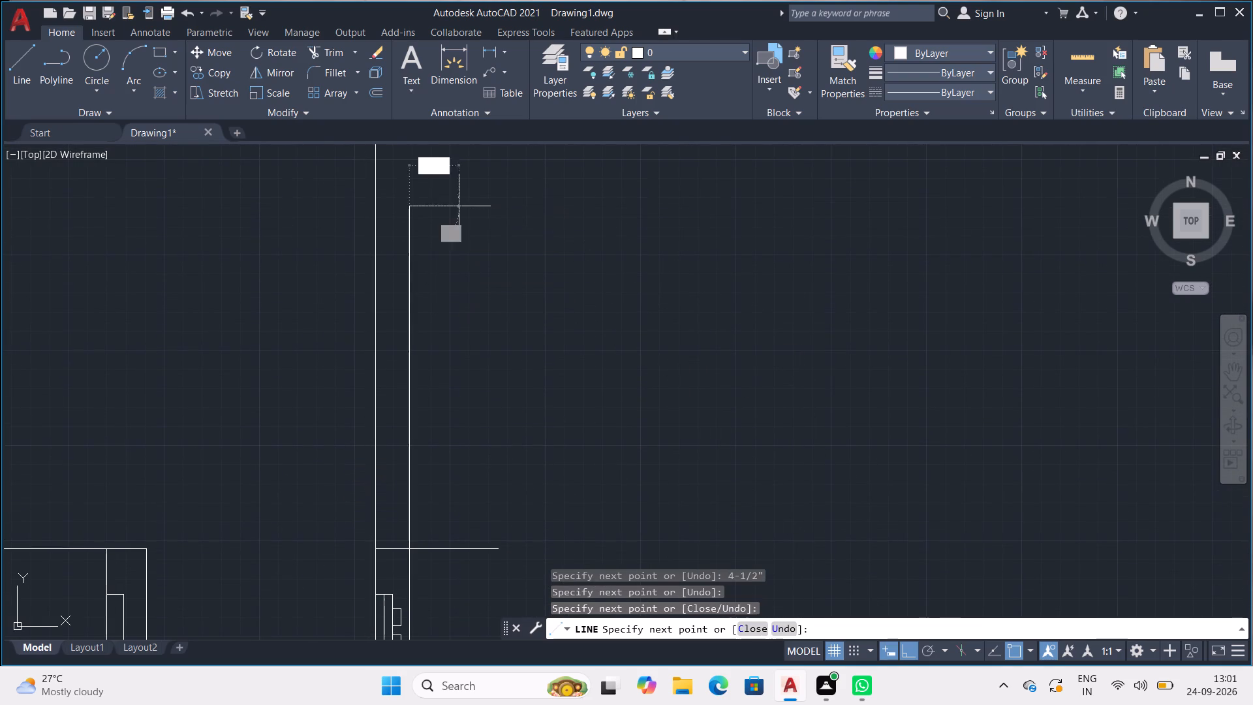
key("space")
Trim the stepped section's overhanging horizontal top line back to the outer tall vertical line.
scroll(422, 298, "down", 3)
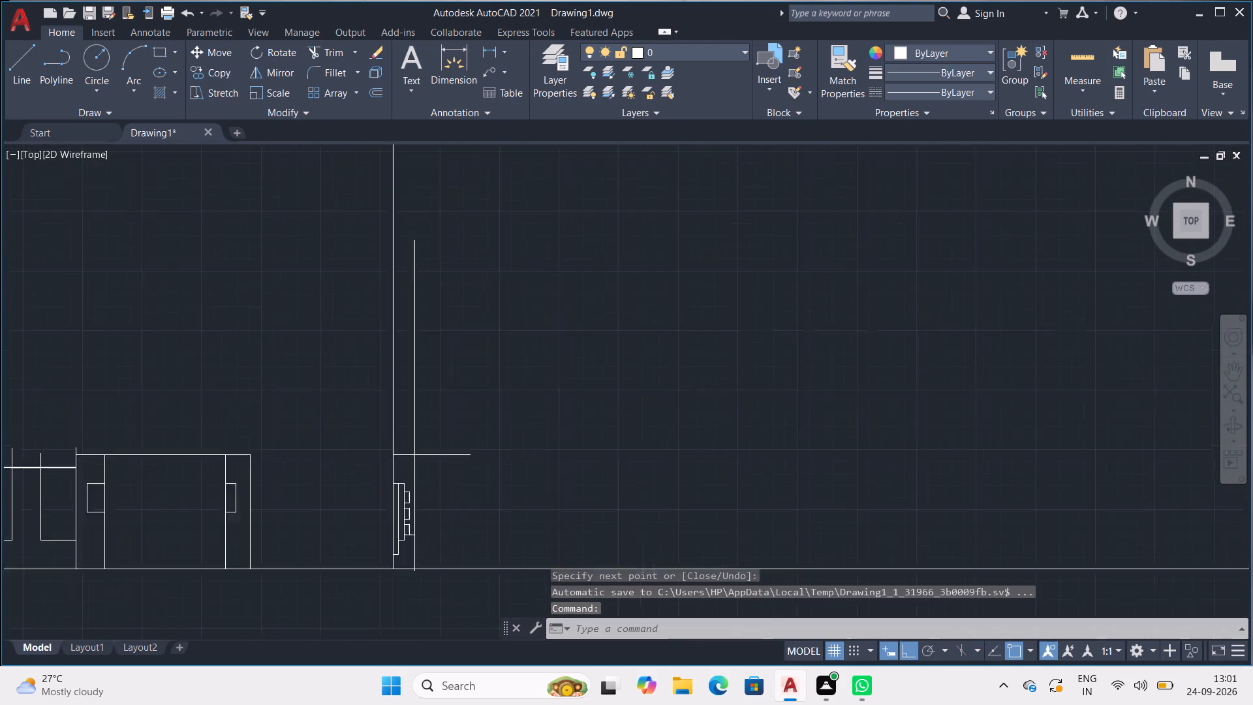
middle_click_drag(468, 384, 660, 403)
scroll(650, 386, "up", 1)
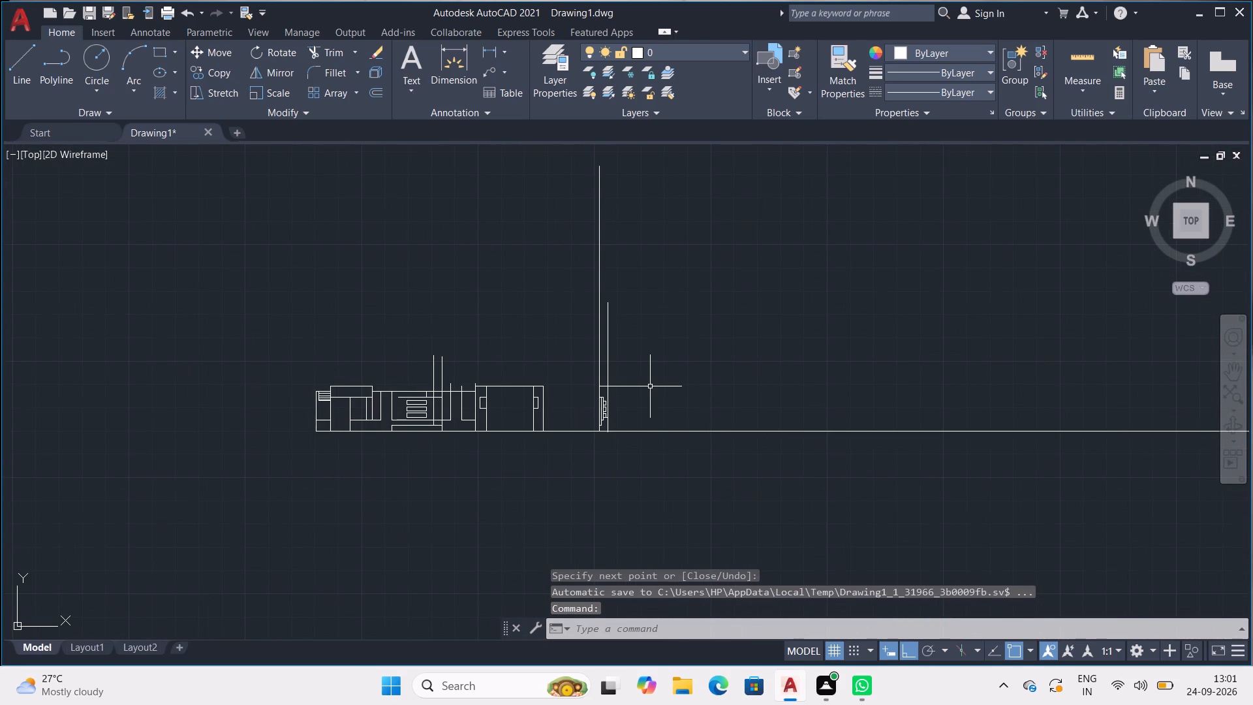
type("TR")
key("Return")
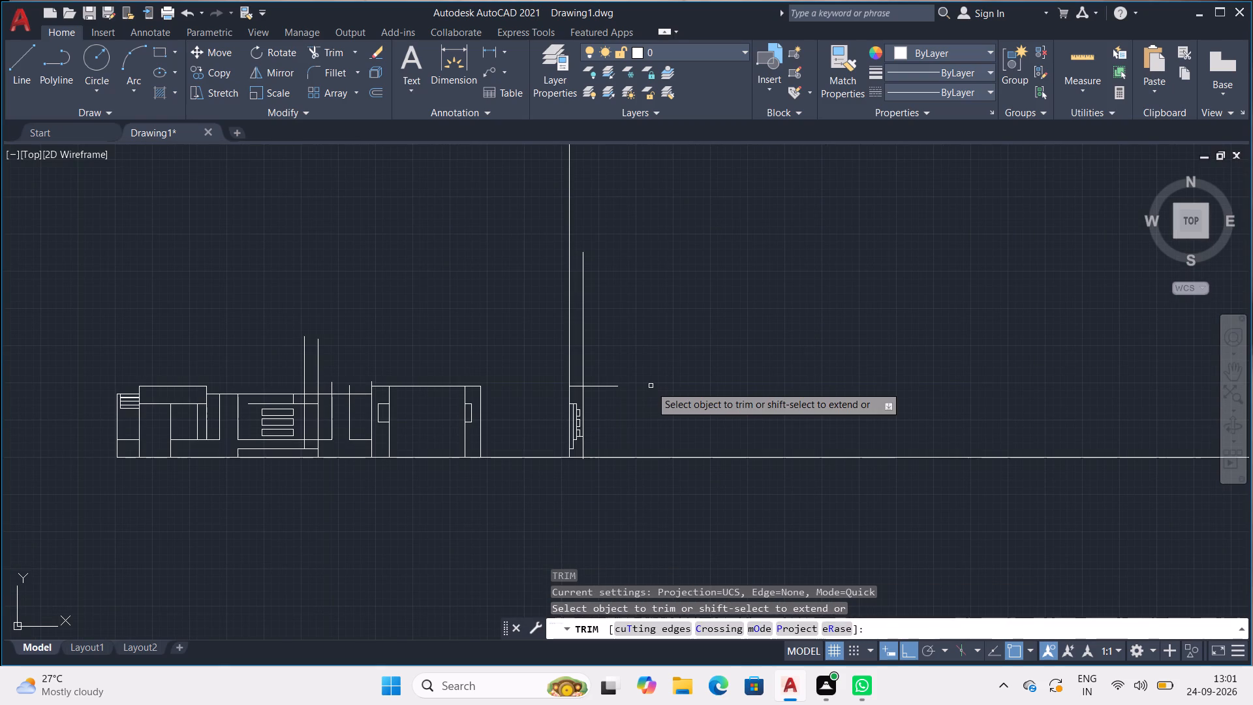
left_click_drag(604, 364, 610, 407)
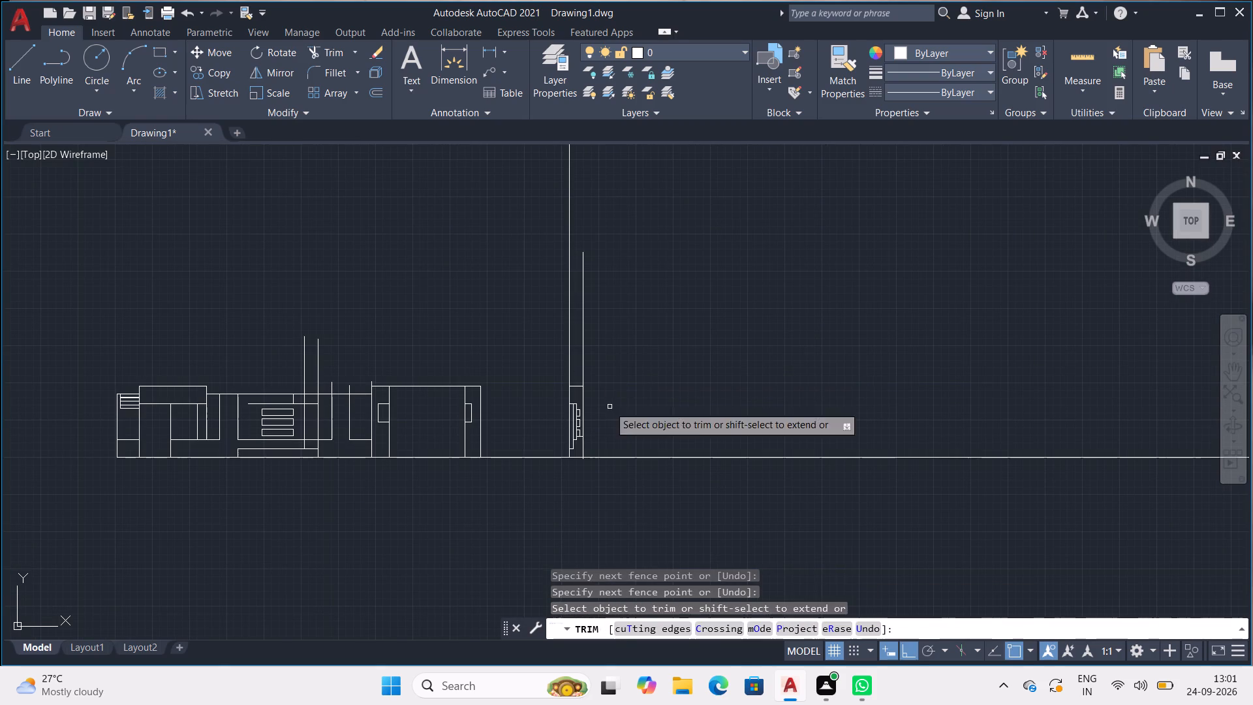
scroll(557, 435, "up", 4)
left_click_drag(713, 441, 713, 459)
scroll(716, 454, "down", 4)
middle_click_drag(651, 400, 874, 408)
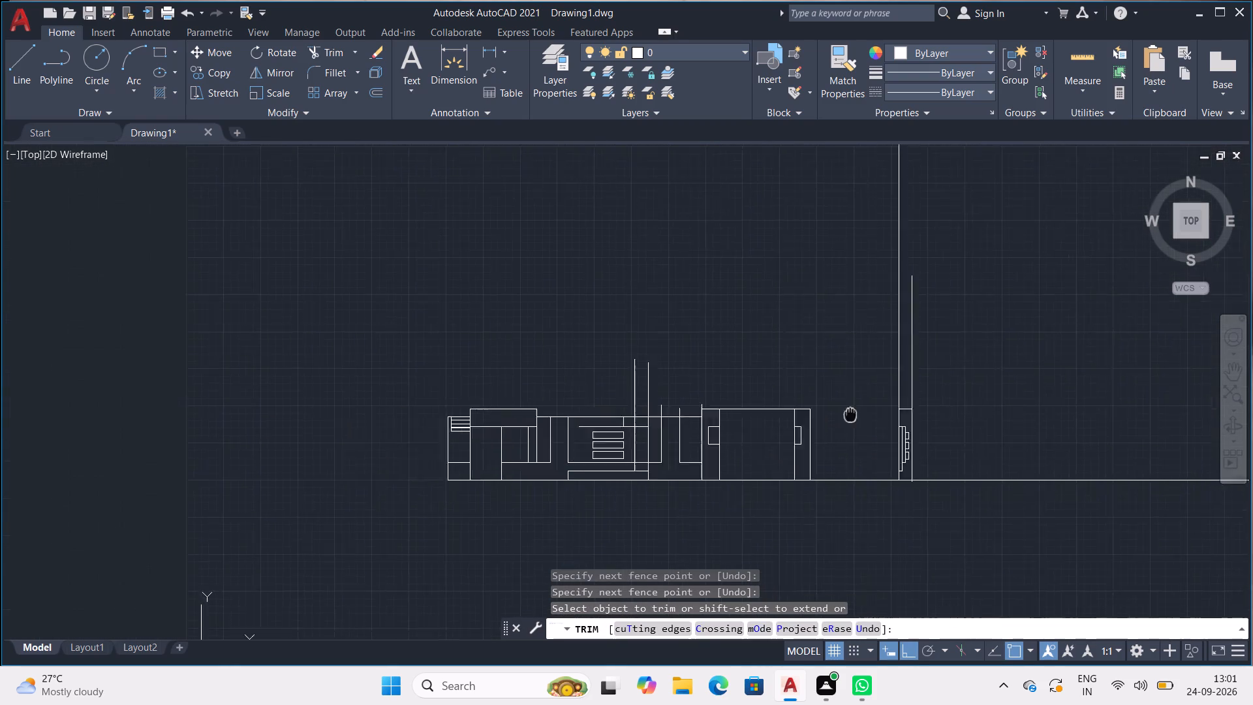
middle_click_drag(874, 408, 916, 394)
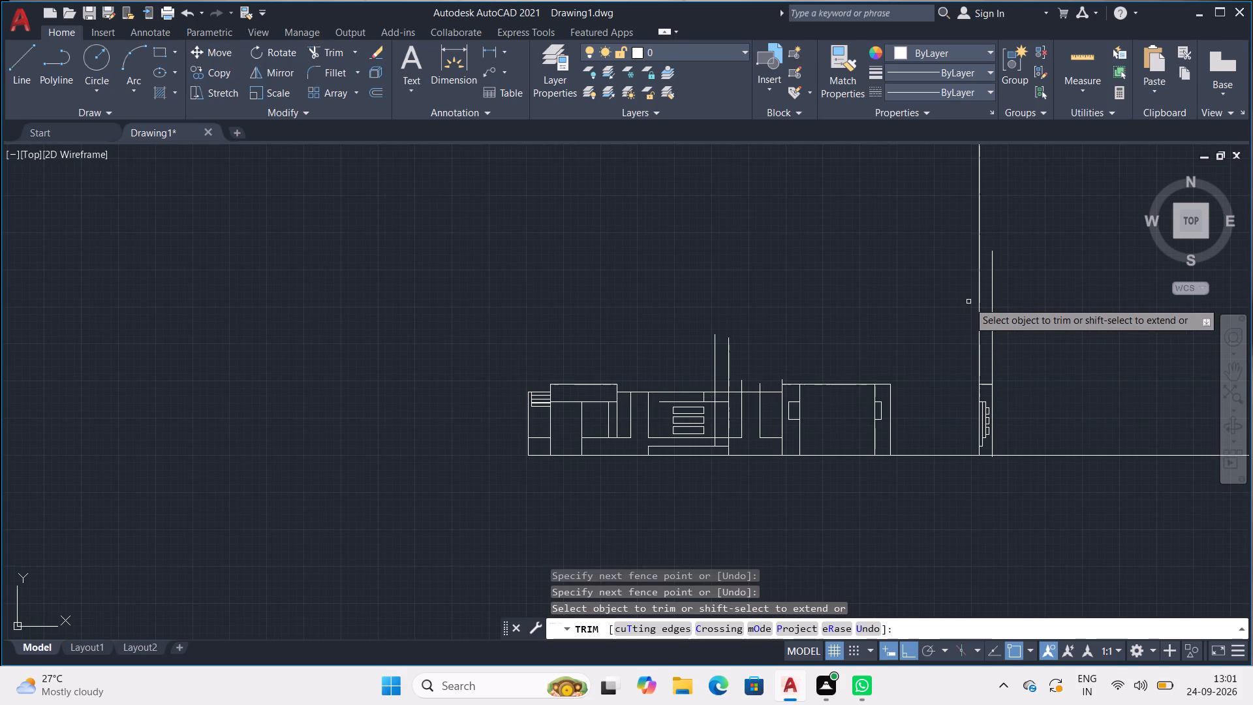
key("Escape")
key("Escape")
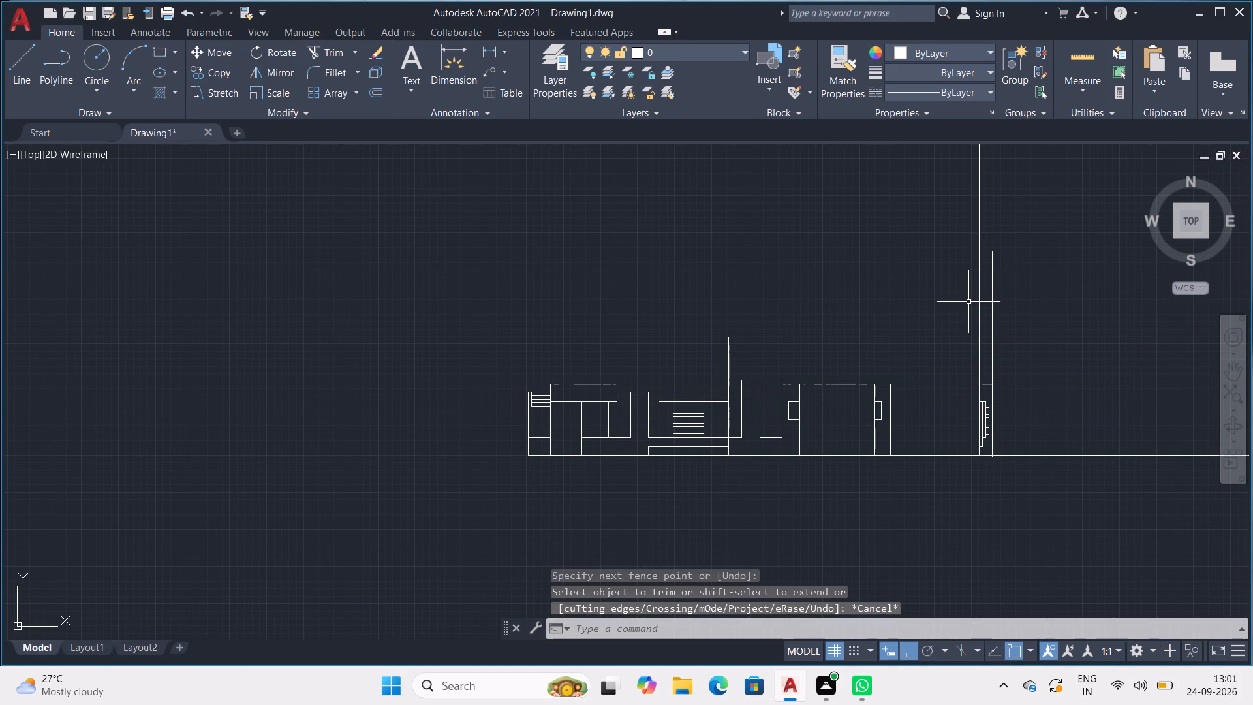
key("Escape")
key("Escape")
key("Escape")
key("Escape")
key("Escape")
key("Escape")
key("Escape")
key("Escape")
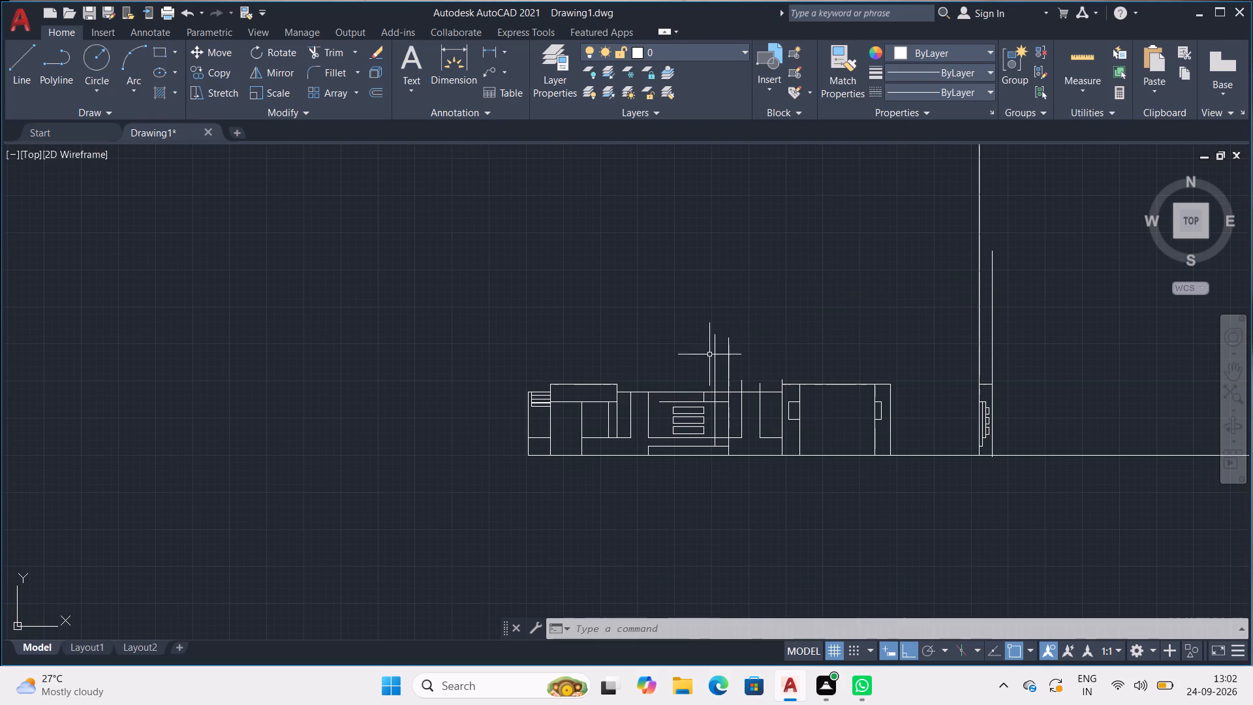
Copy the short top edge of the narrow end bay, in the last box before the 10' gap, 1/2" downward.
middle_click_drag(841, 395, 664, 357)
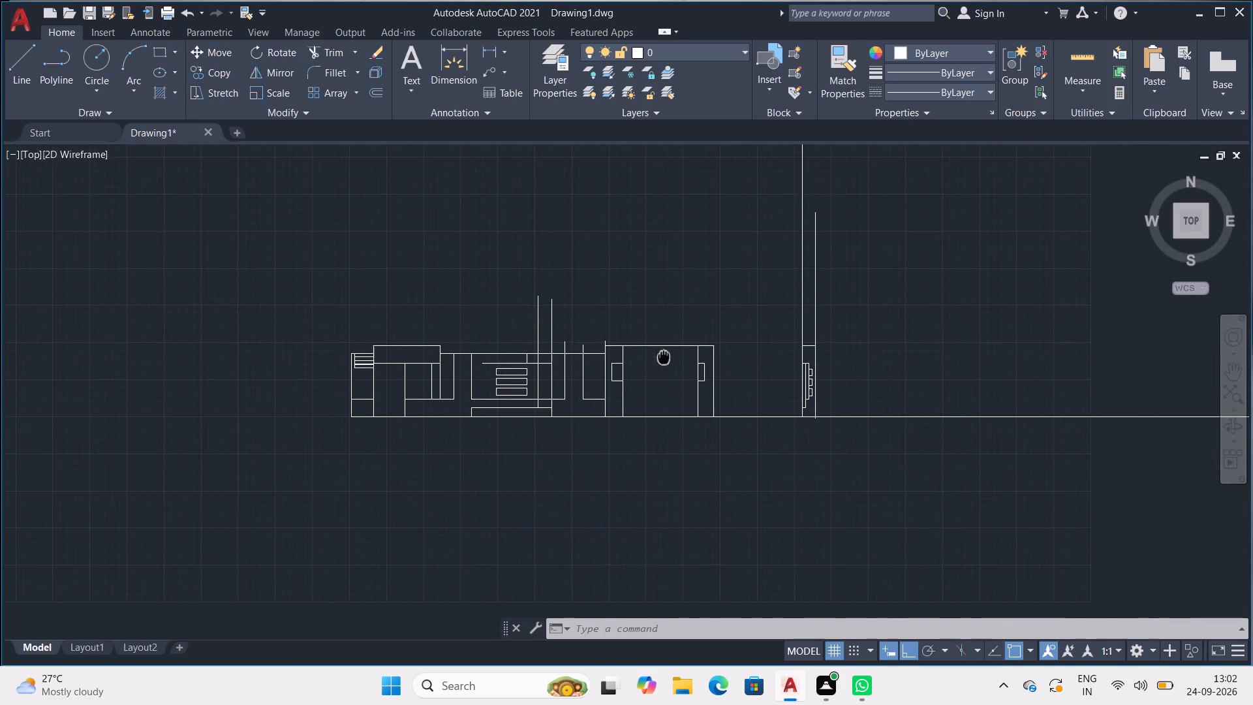
middle_click_drag(664, 357, 664, 358)
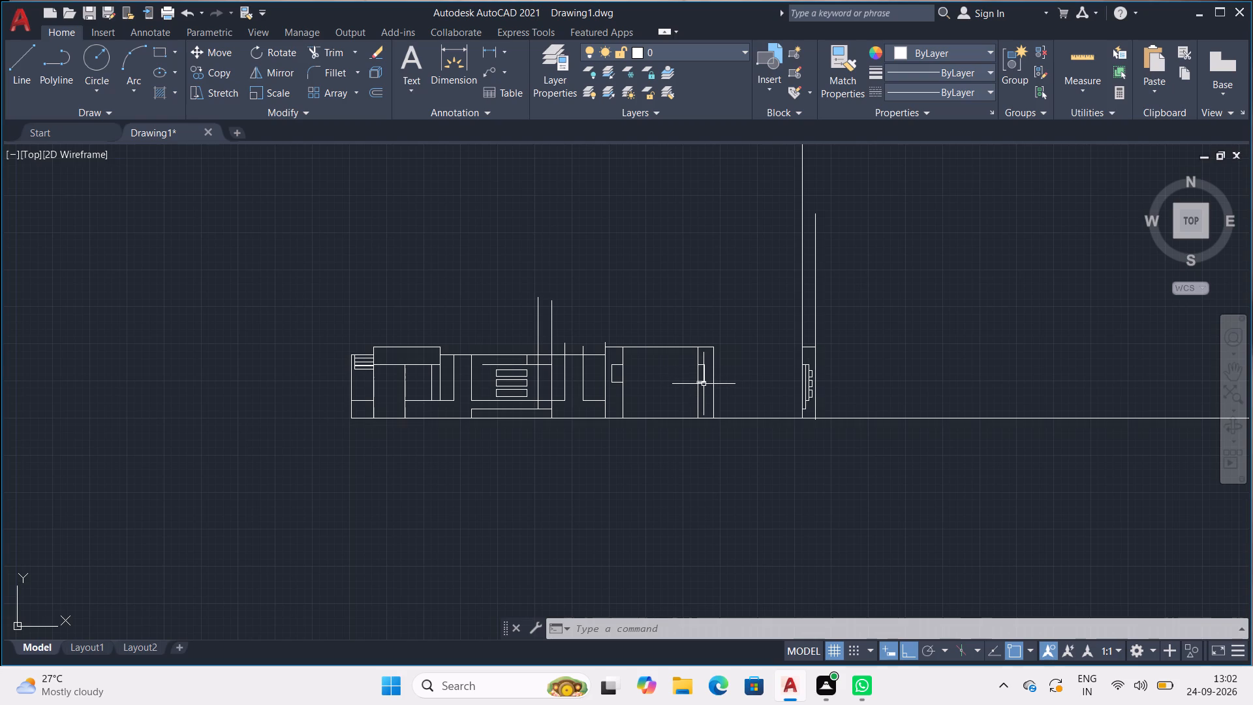
scroll(696, 379, "up", 2)
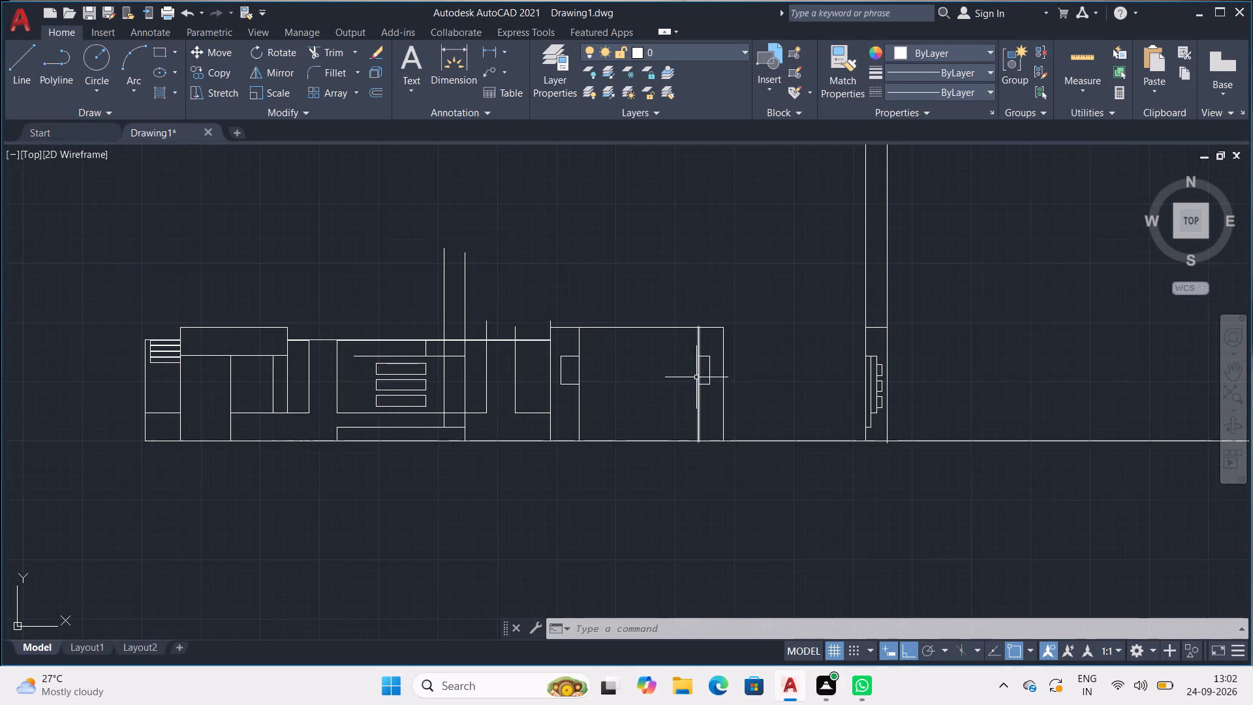
scroll(696, 377, "up", 1)
middle_click_drag(645, 348, 664, 449)
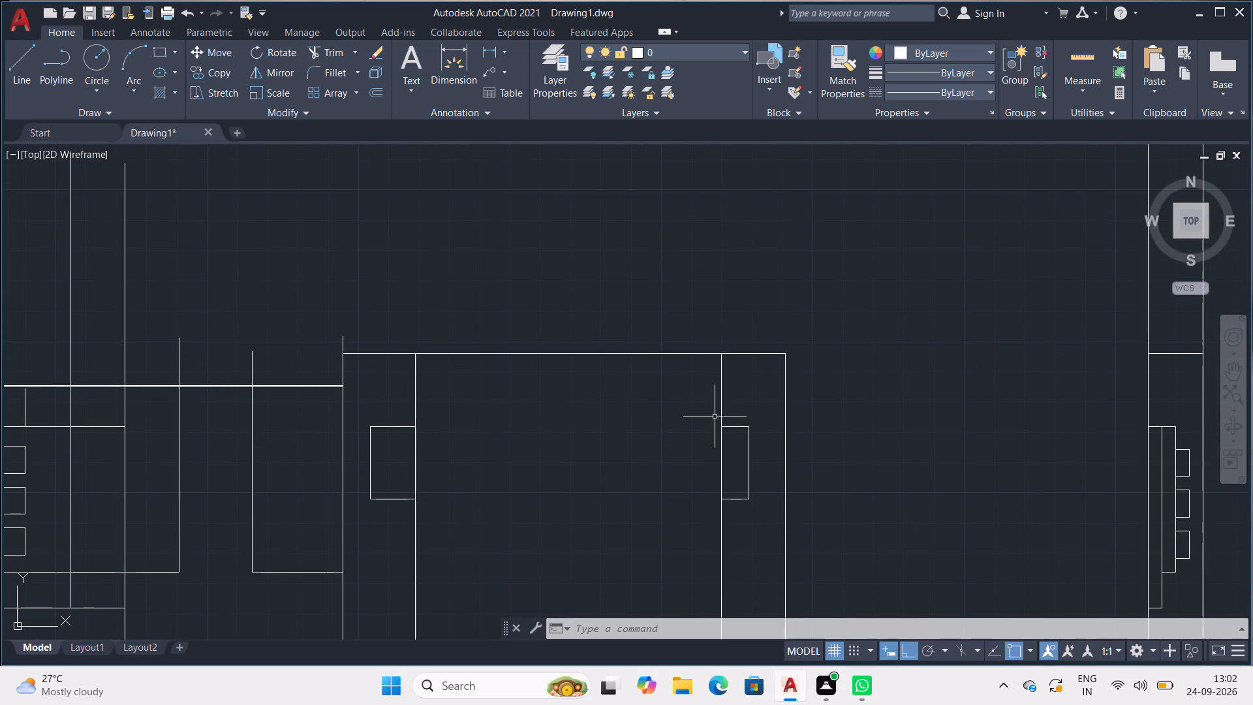
scroll(729, 392, "up", 2)
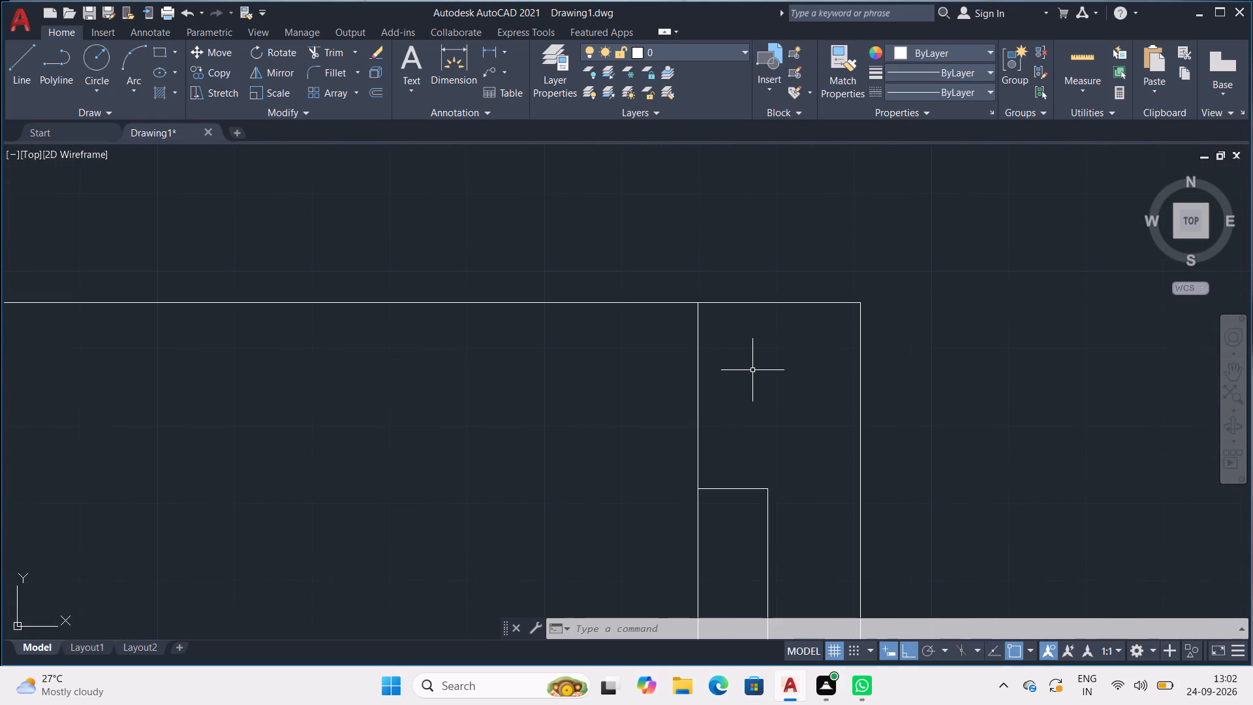
middle_click_drag(752, 370, 743, 426)
scroll(737, 366, "up", 2)
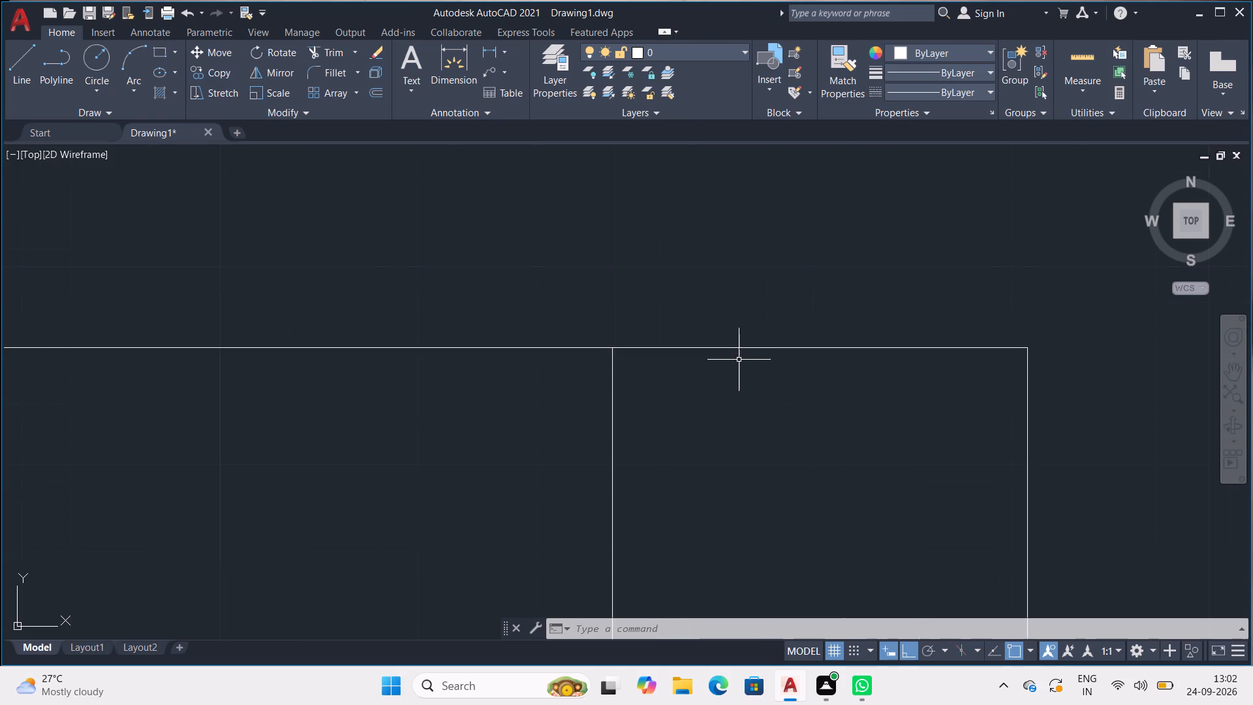
scroll(743, 352, "up", 1)
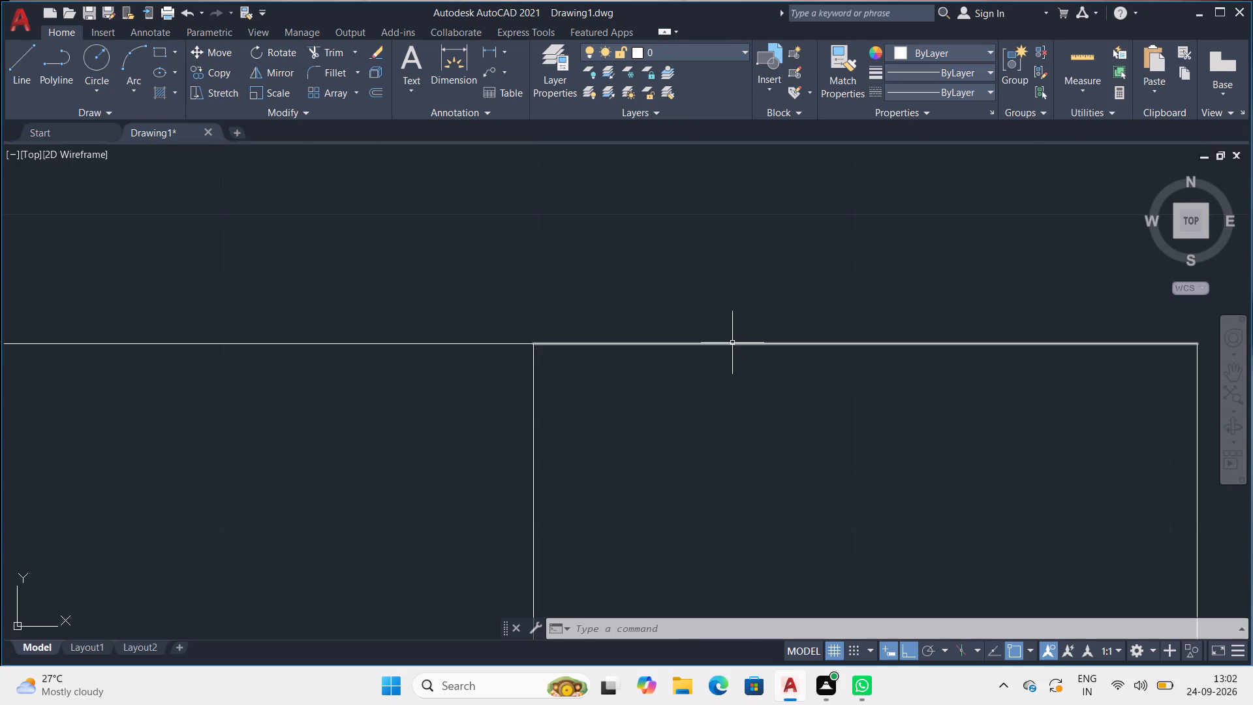
left_click(733, 343)
type("CO")
key("Return")
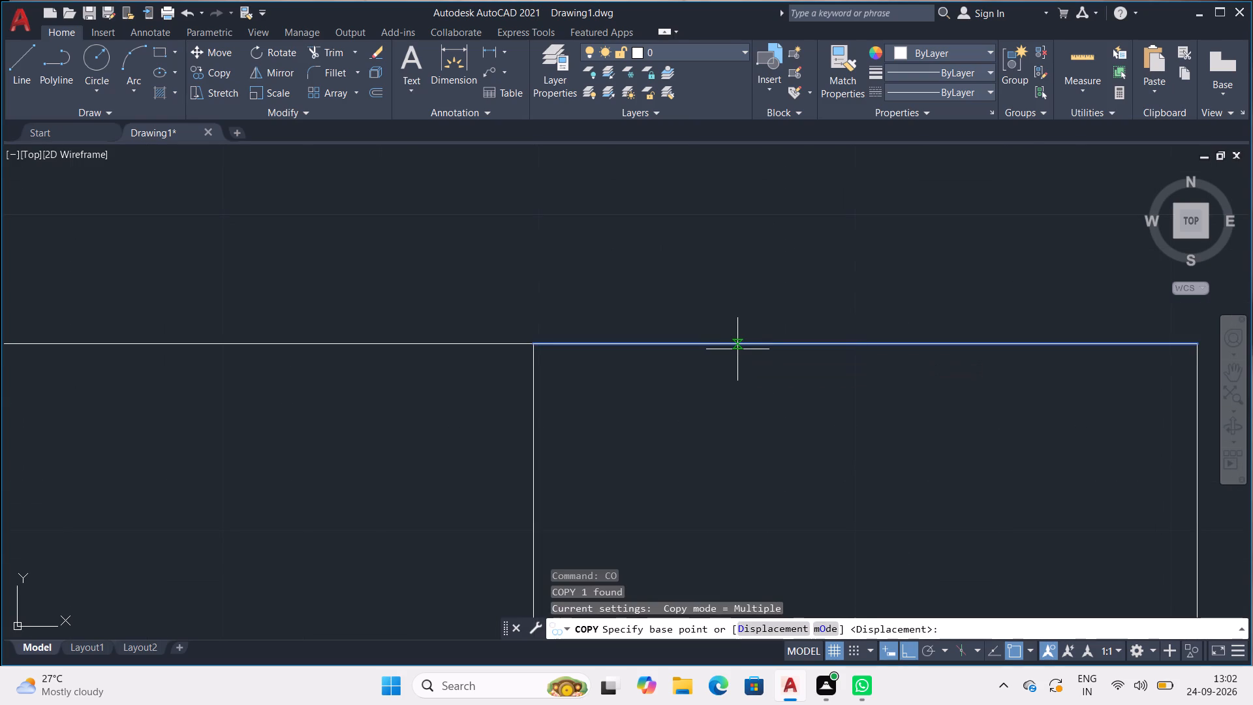
left_click(743, 343)
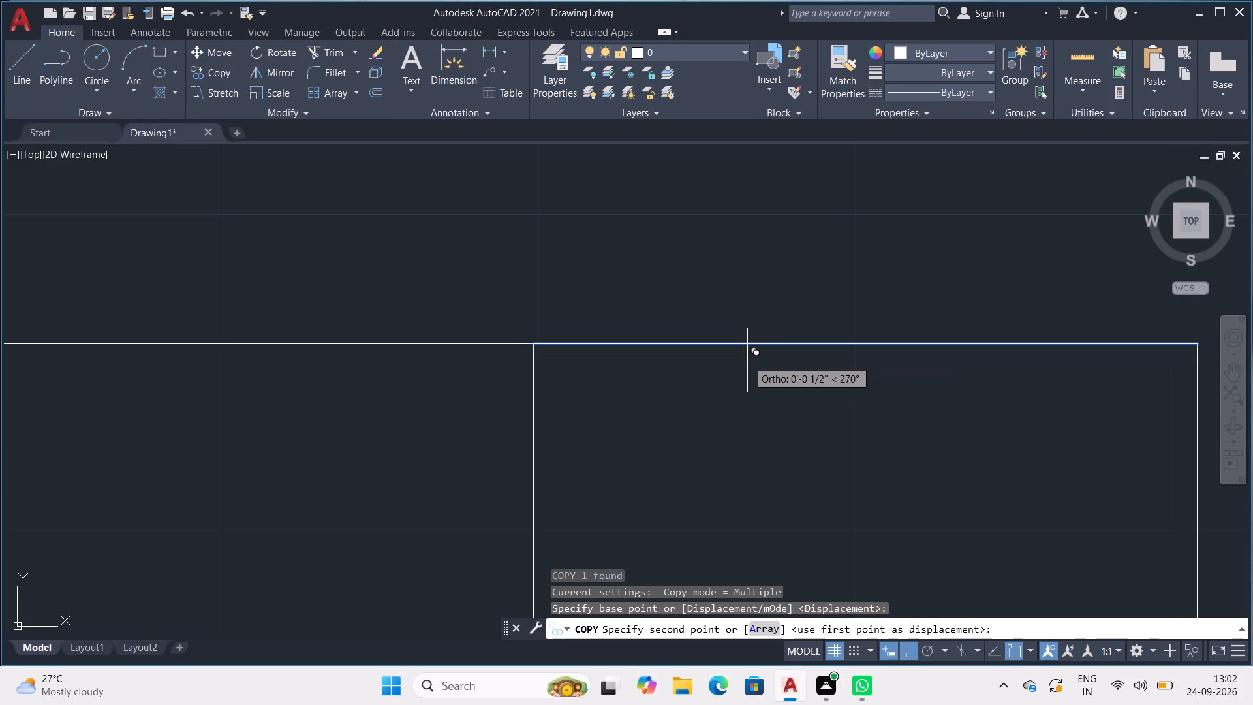
type("1/2\"")
key("Return")
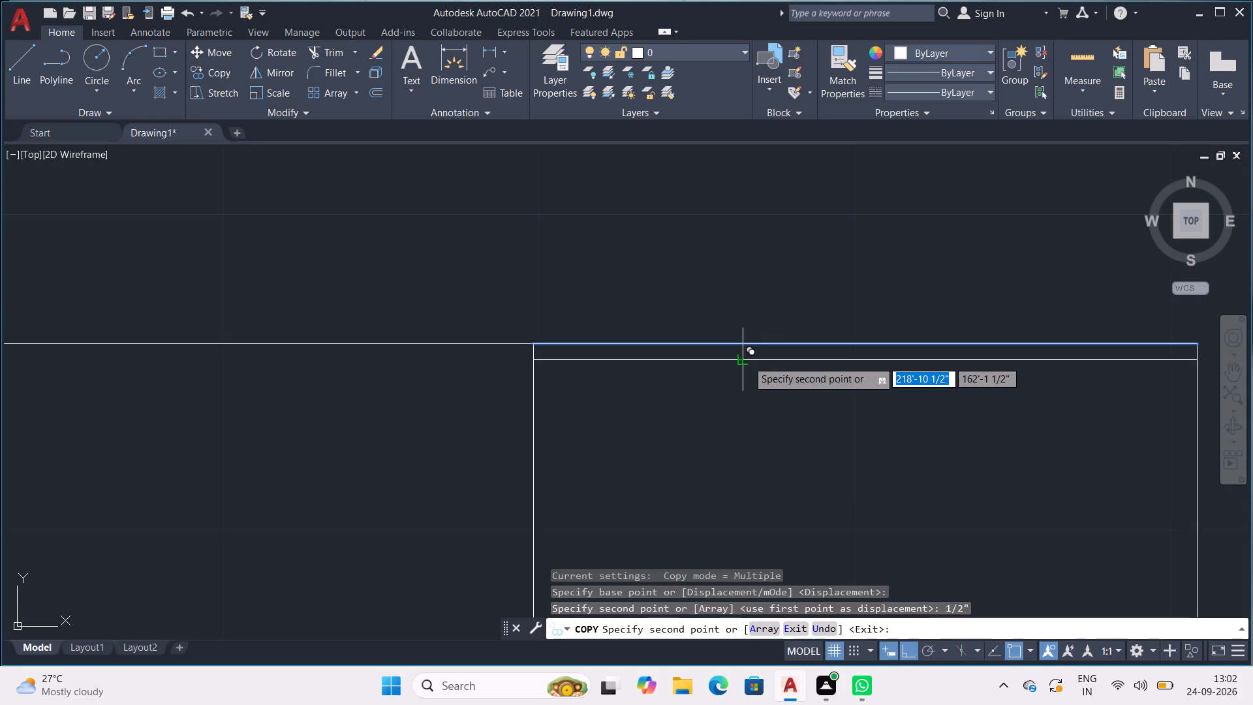
key("space")
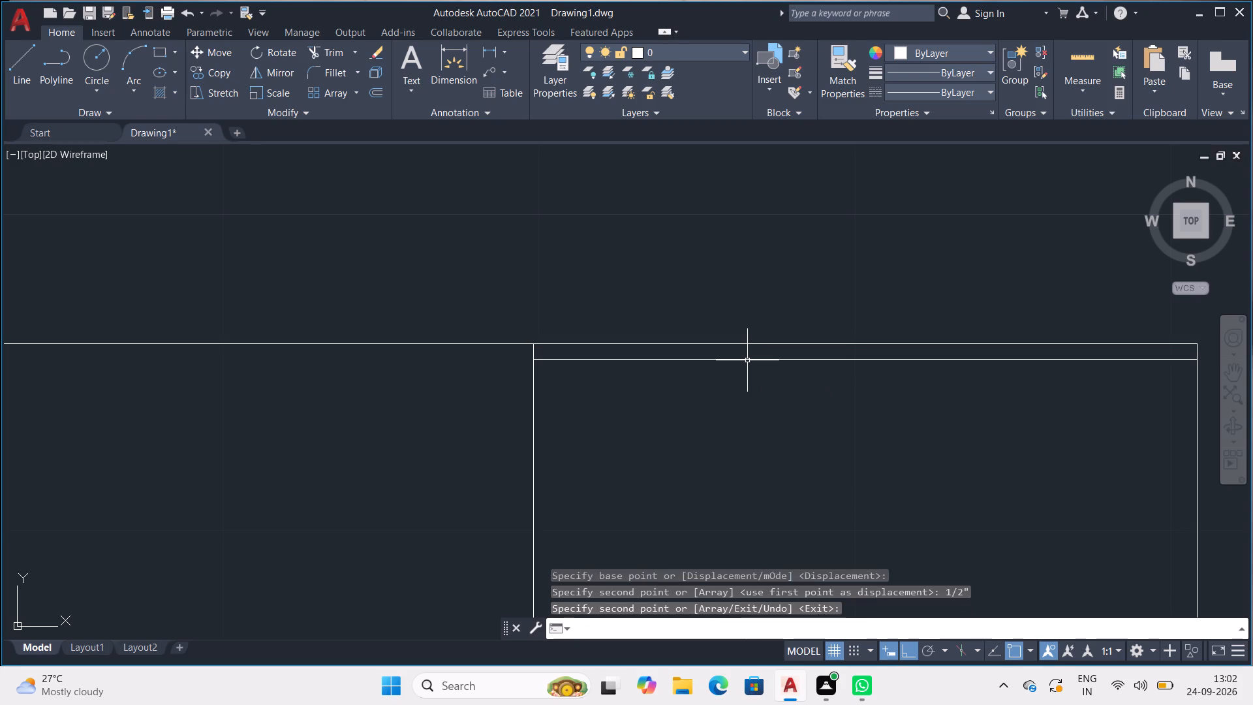
With Ortho off, draw a diagonal about 1/2" long from the narrow bay's inner top corner to the copied line below.
scroll(531, 326, "up", 4)
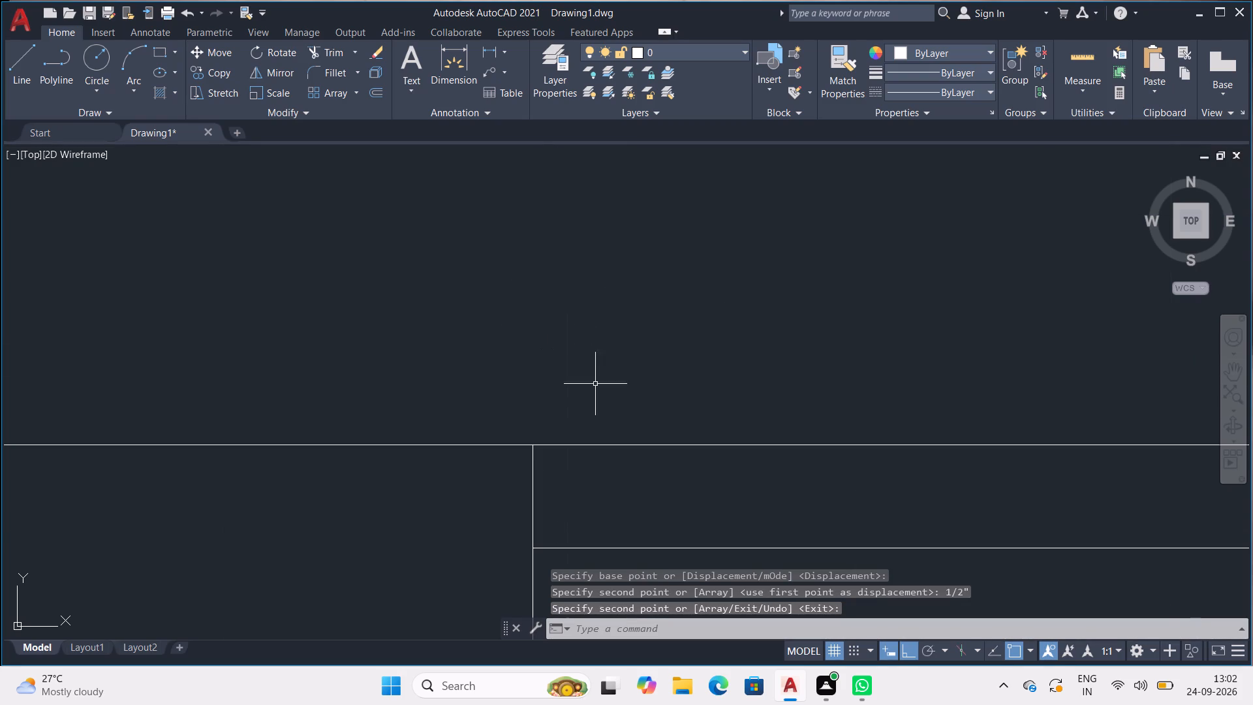
middle_click_drag(605, 424, 510, 173)
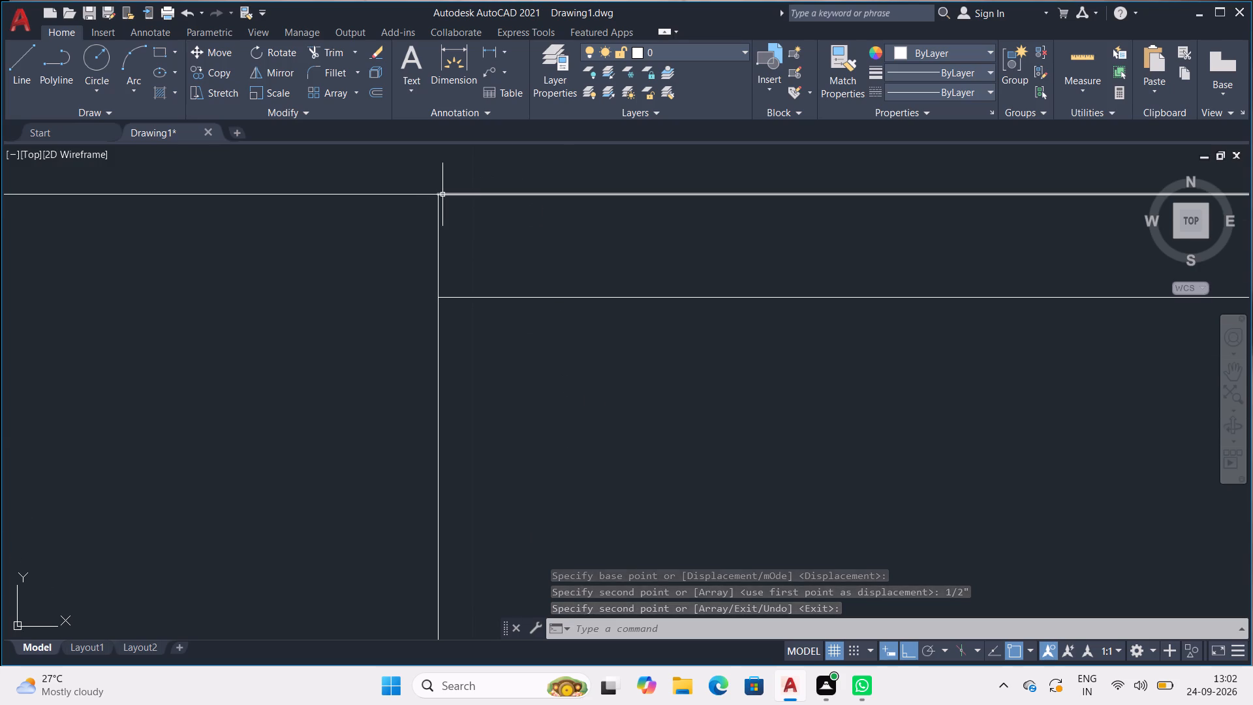
key("l")
key("Return")
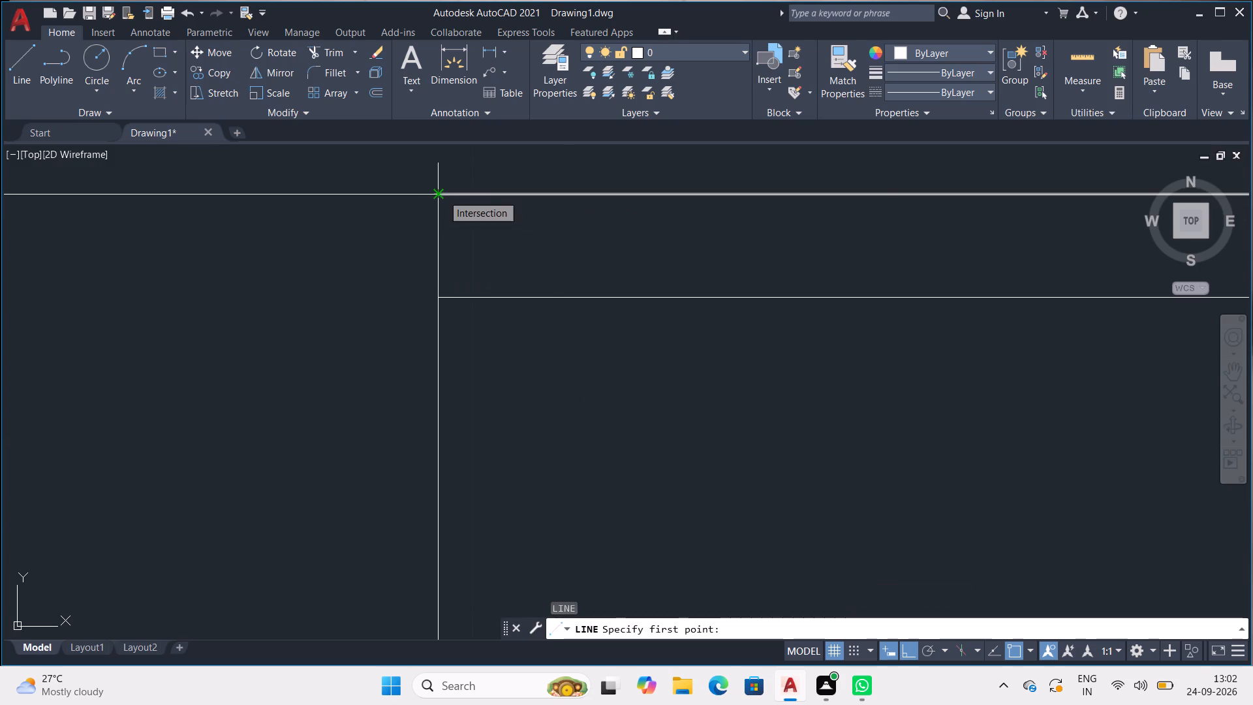
key("F8")
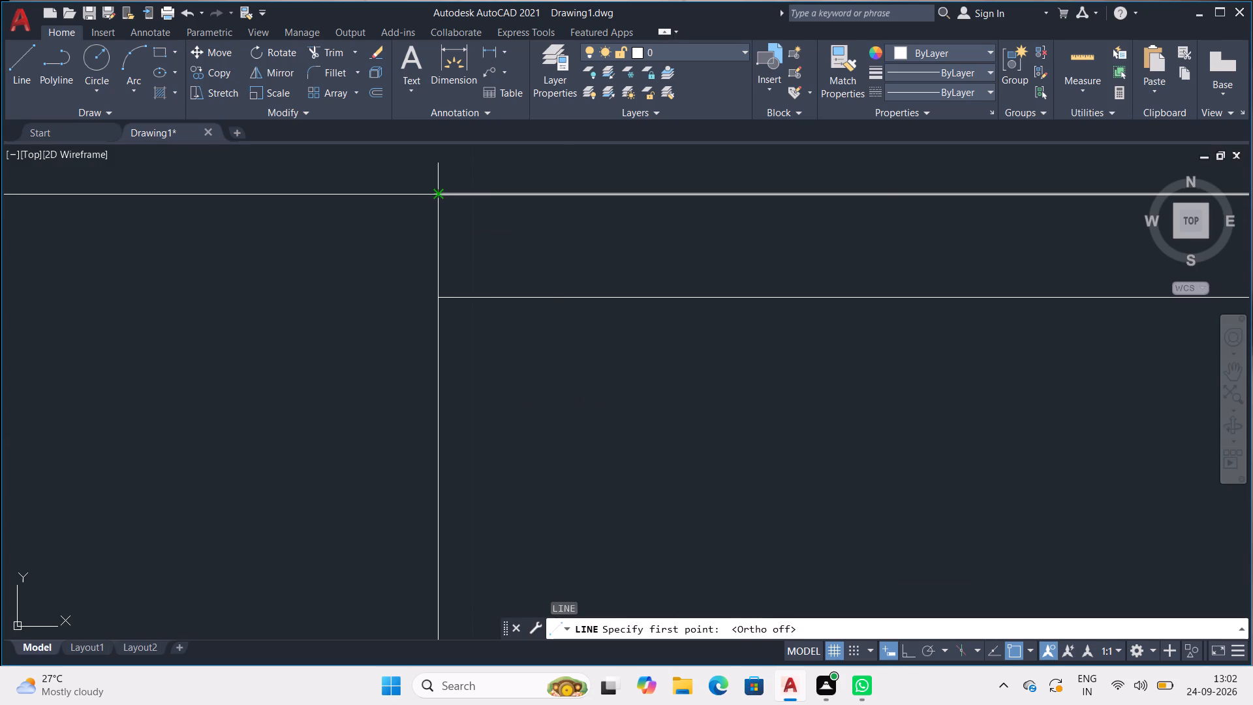
left_click(442, 195)
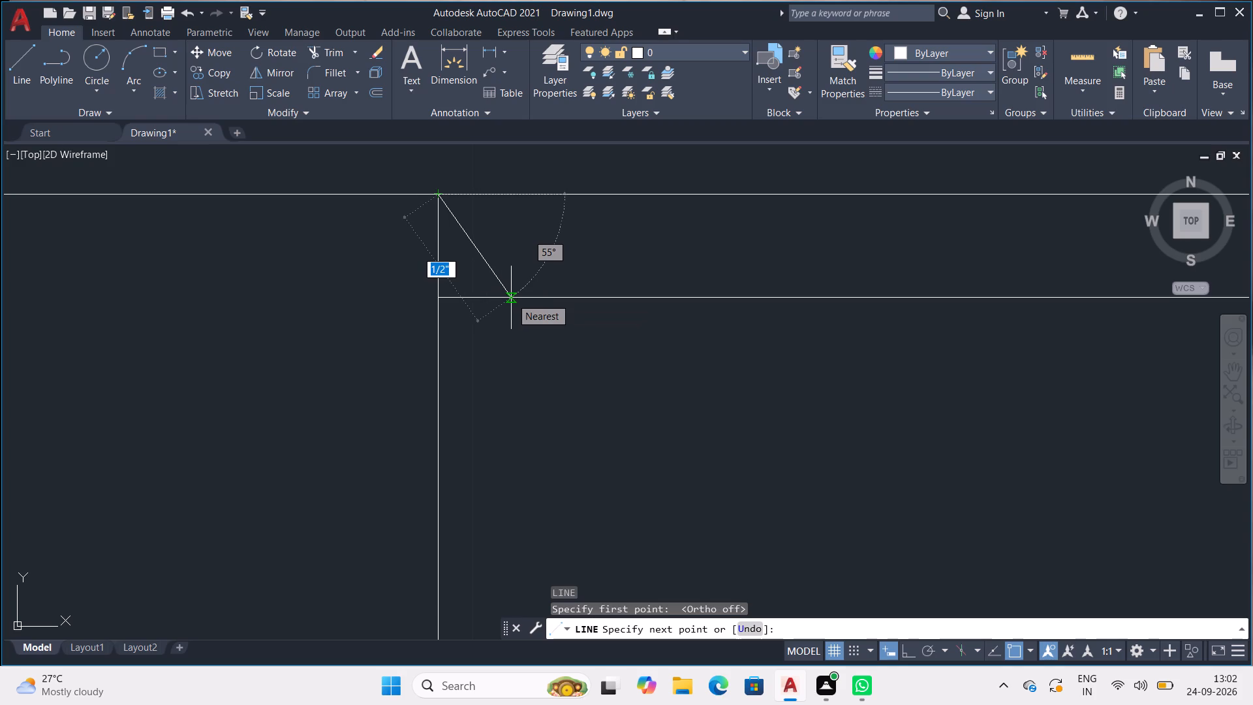
left_click(511, 298)
key("space")
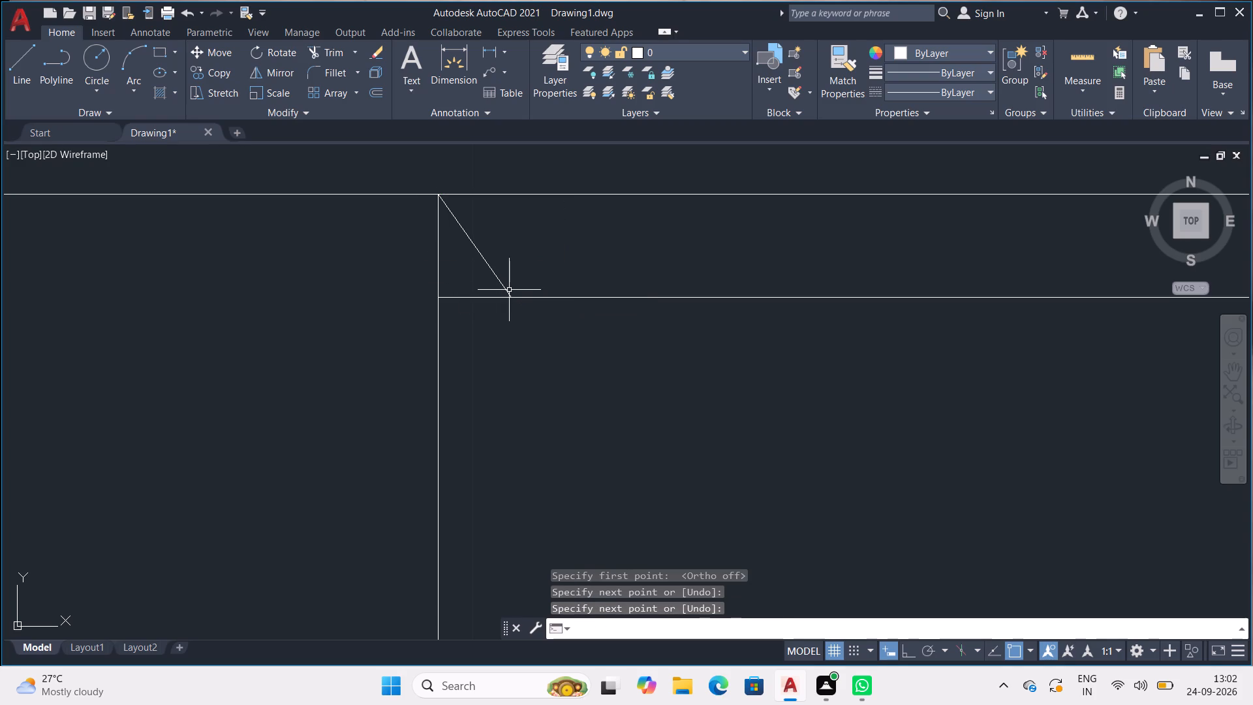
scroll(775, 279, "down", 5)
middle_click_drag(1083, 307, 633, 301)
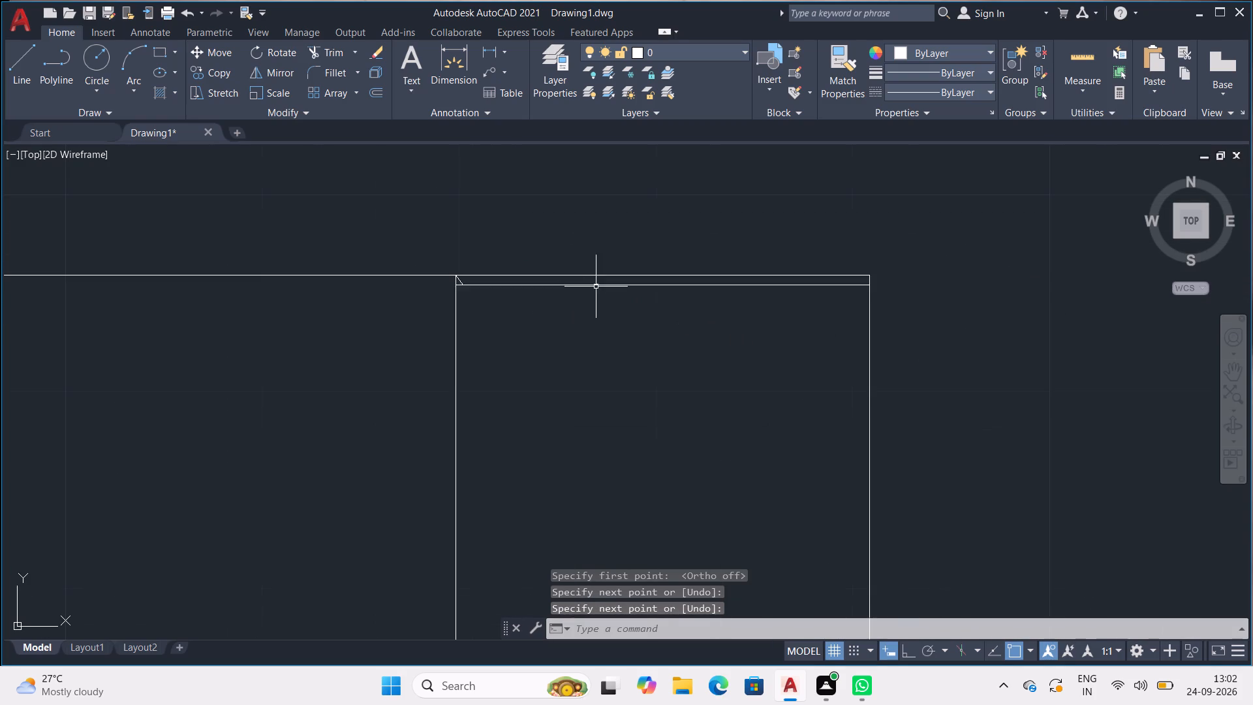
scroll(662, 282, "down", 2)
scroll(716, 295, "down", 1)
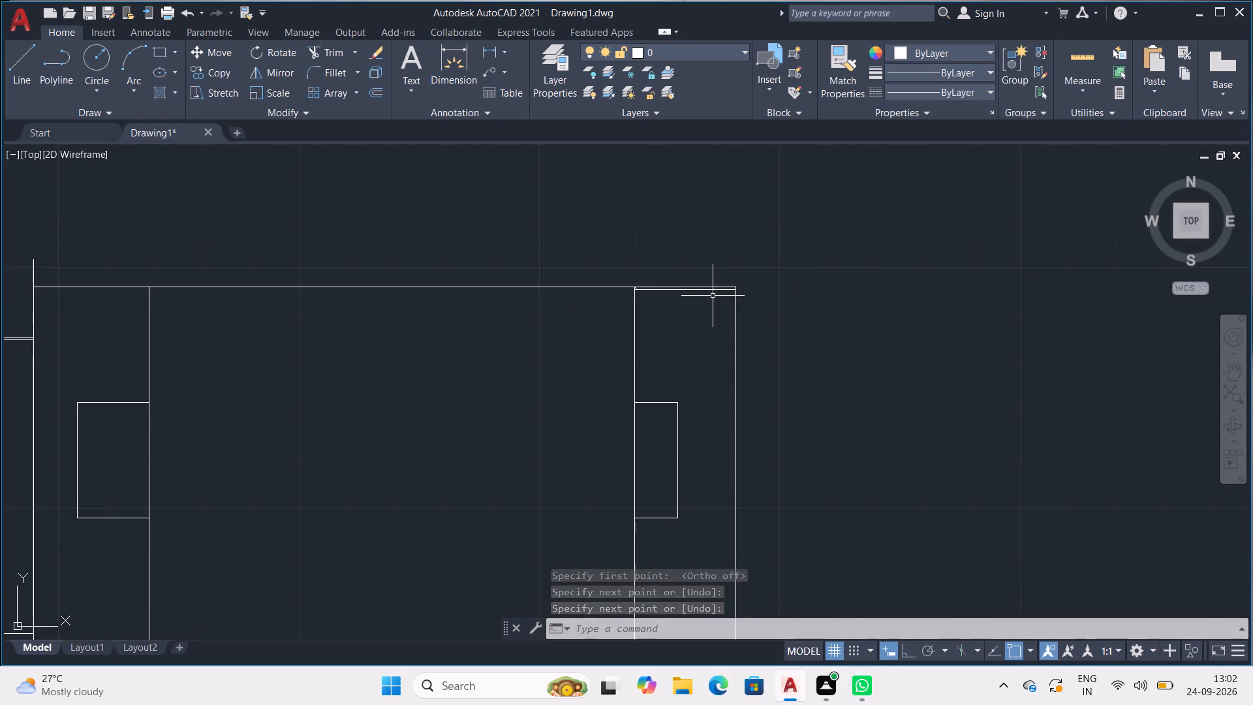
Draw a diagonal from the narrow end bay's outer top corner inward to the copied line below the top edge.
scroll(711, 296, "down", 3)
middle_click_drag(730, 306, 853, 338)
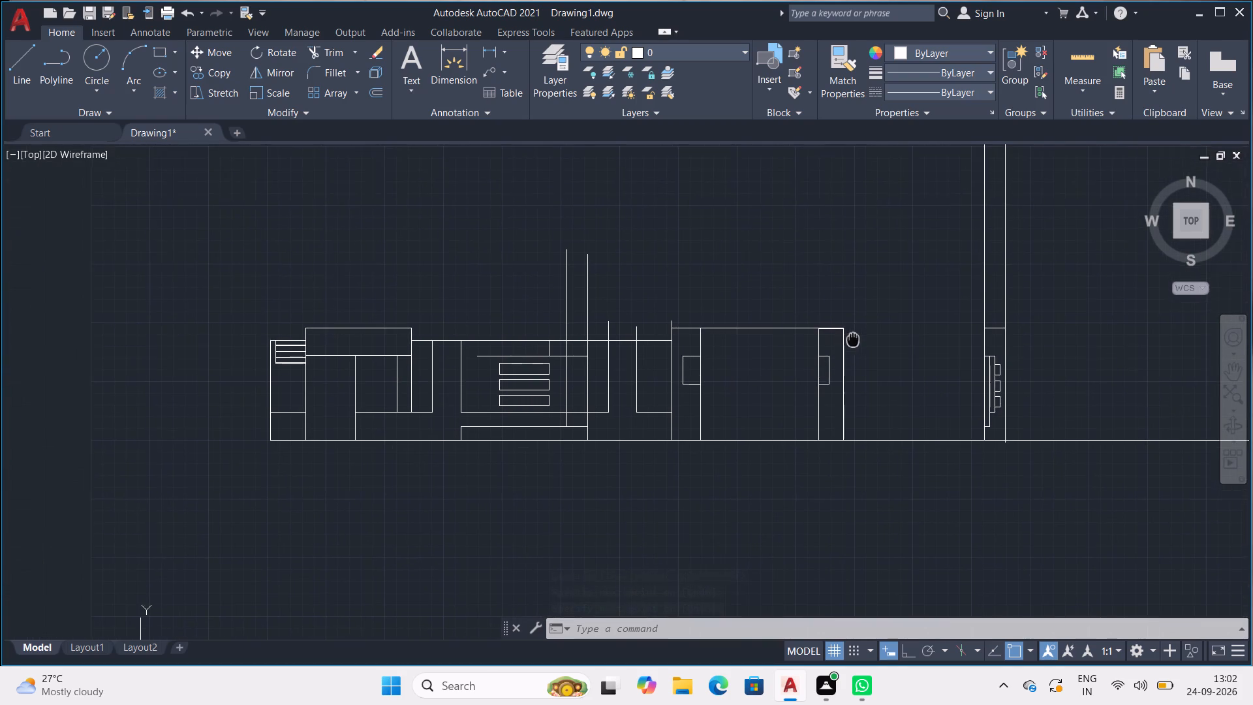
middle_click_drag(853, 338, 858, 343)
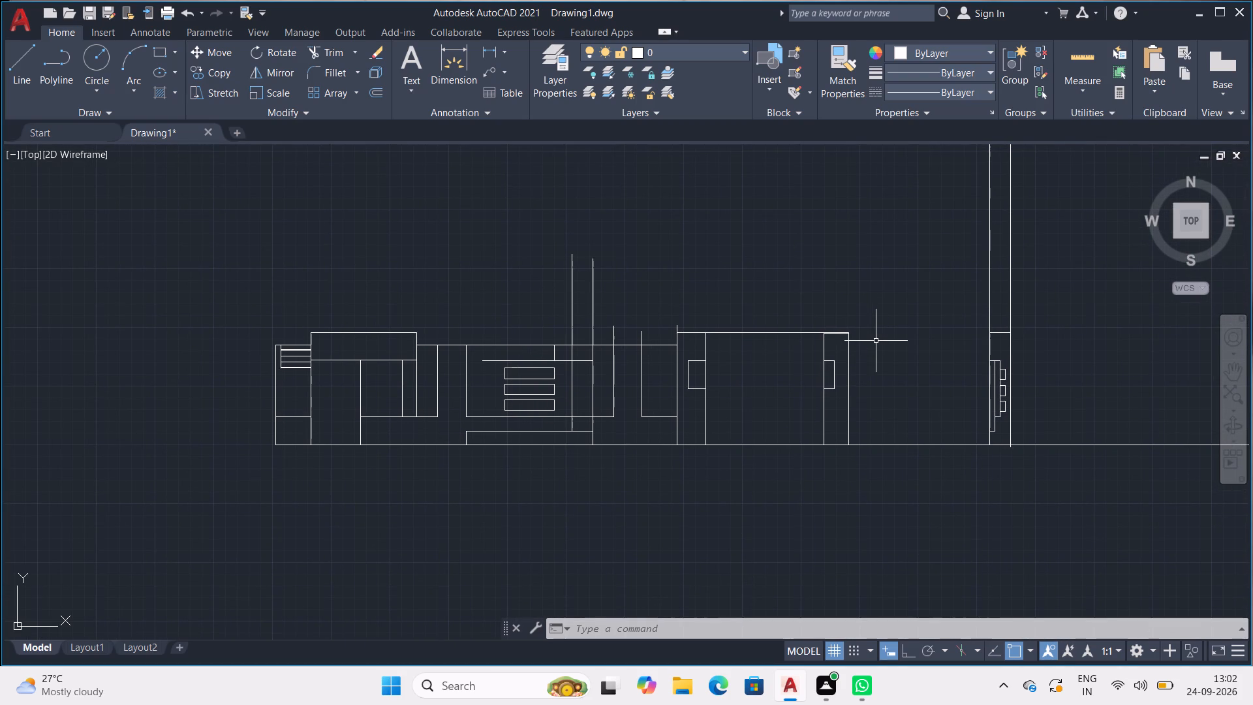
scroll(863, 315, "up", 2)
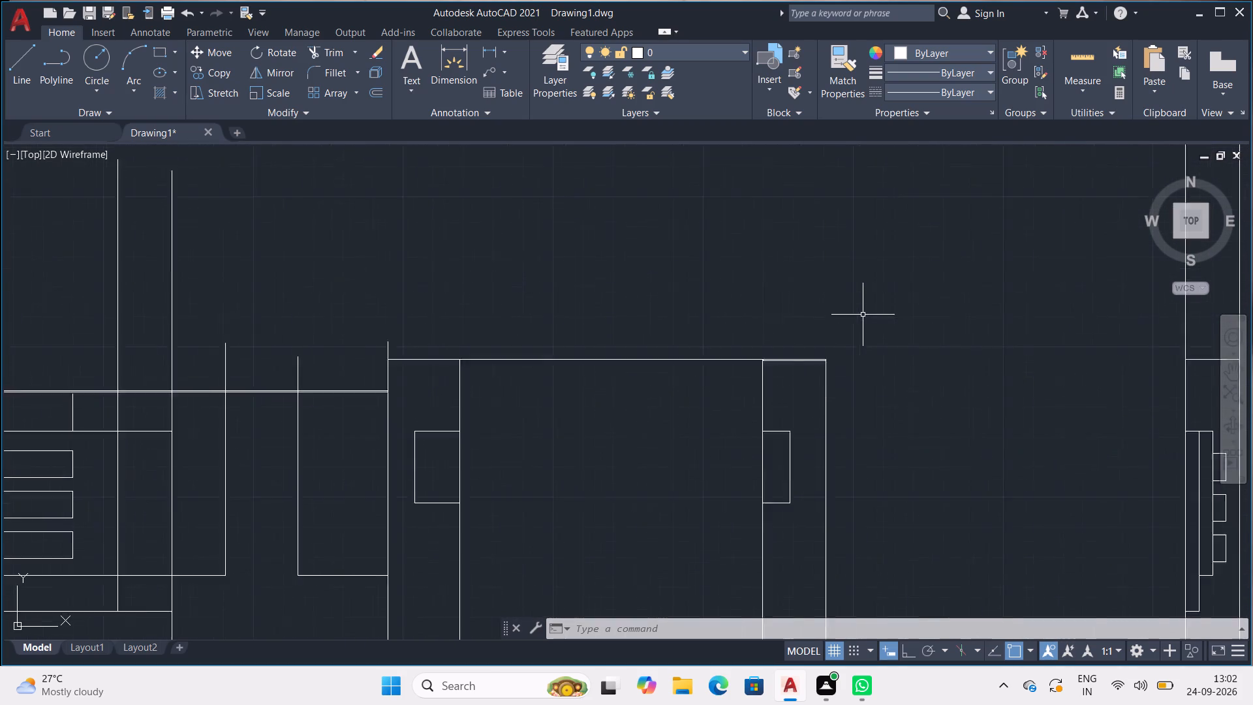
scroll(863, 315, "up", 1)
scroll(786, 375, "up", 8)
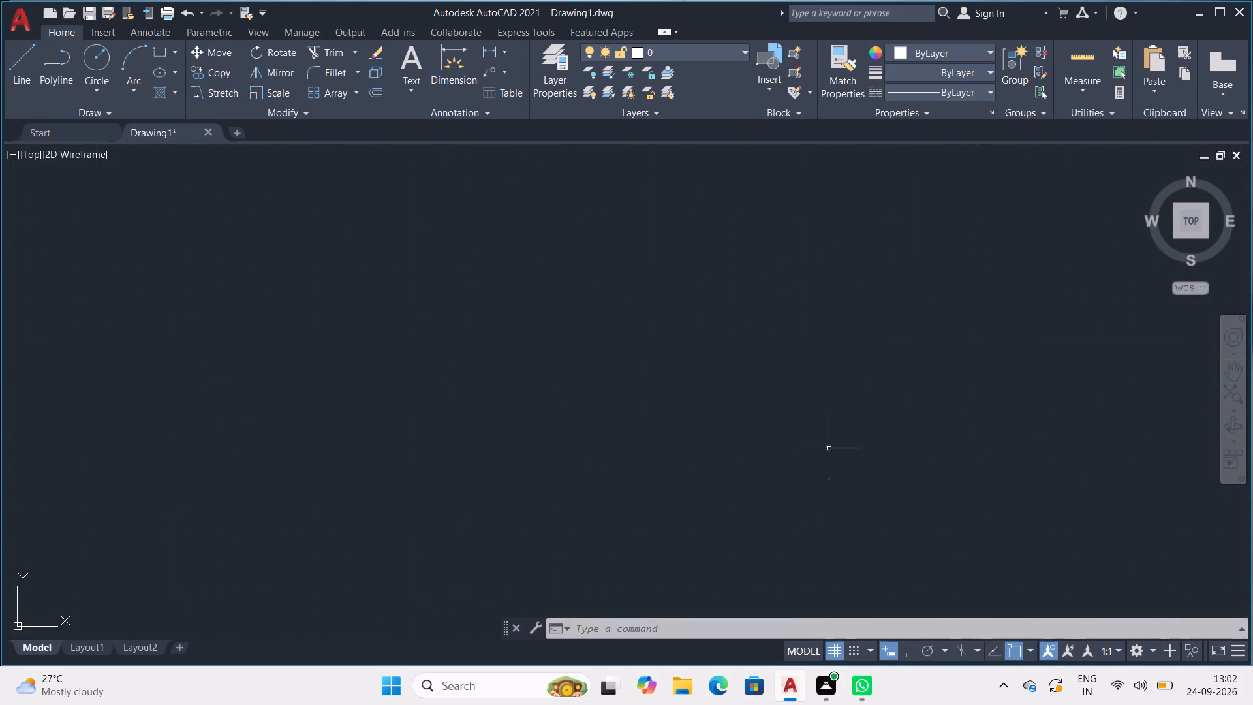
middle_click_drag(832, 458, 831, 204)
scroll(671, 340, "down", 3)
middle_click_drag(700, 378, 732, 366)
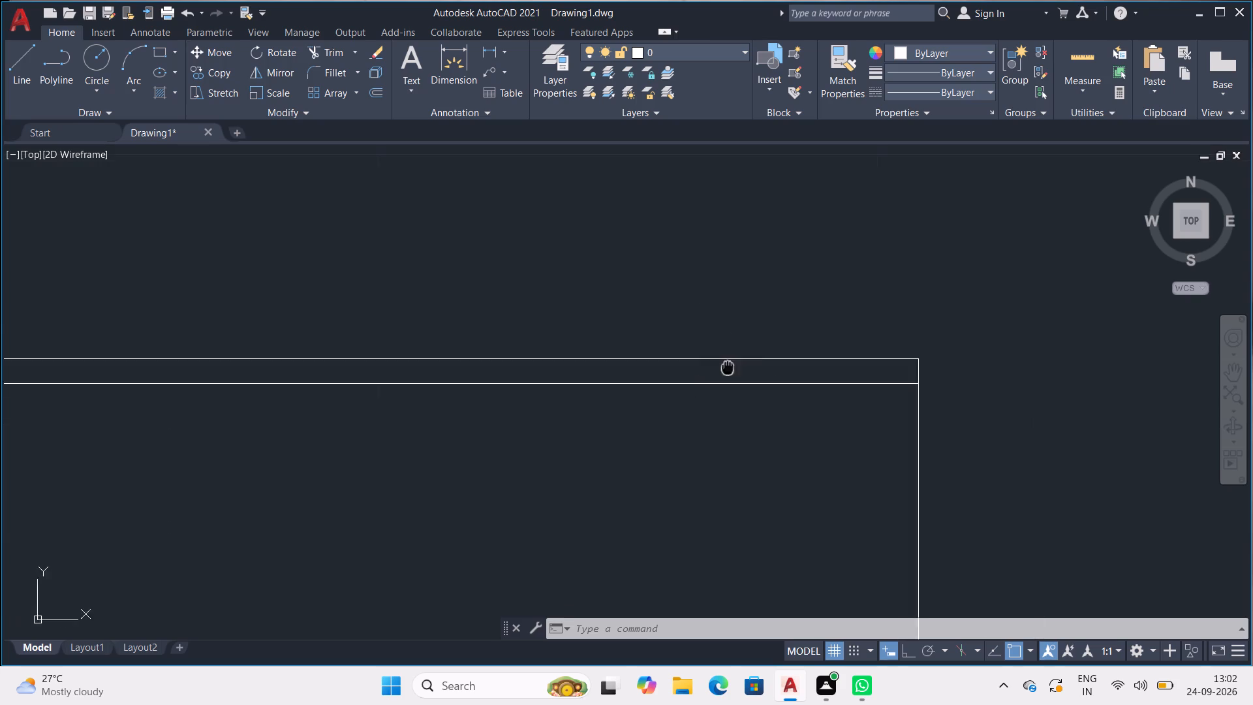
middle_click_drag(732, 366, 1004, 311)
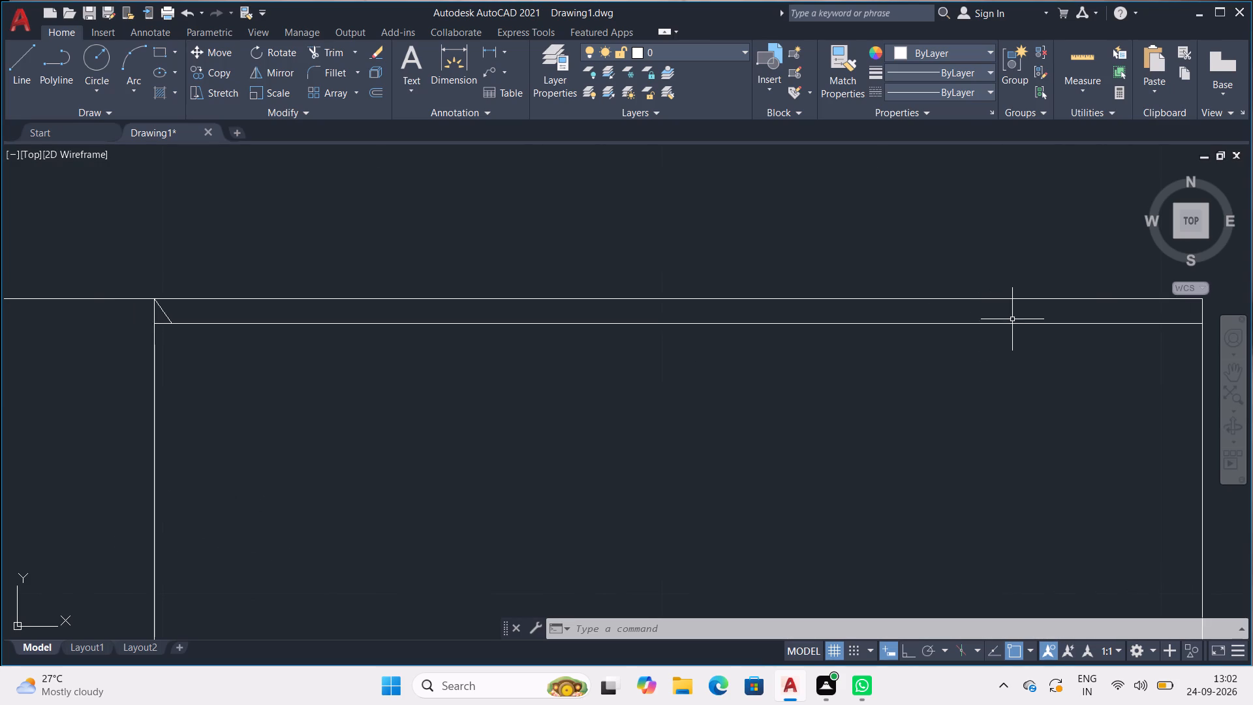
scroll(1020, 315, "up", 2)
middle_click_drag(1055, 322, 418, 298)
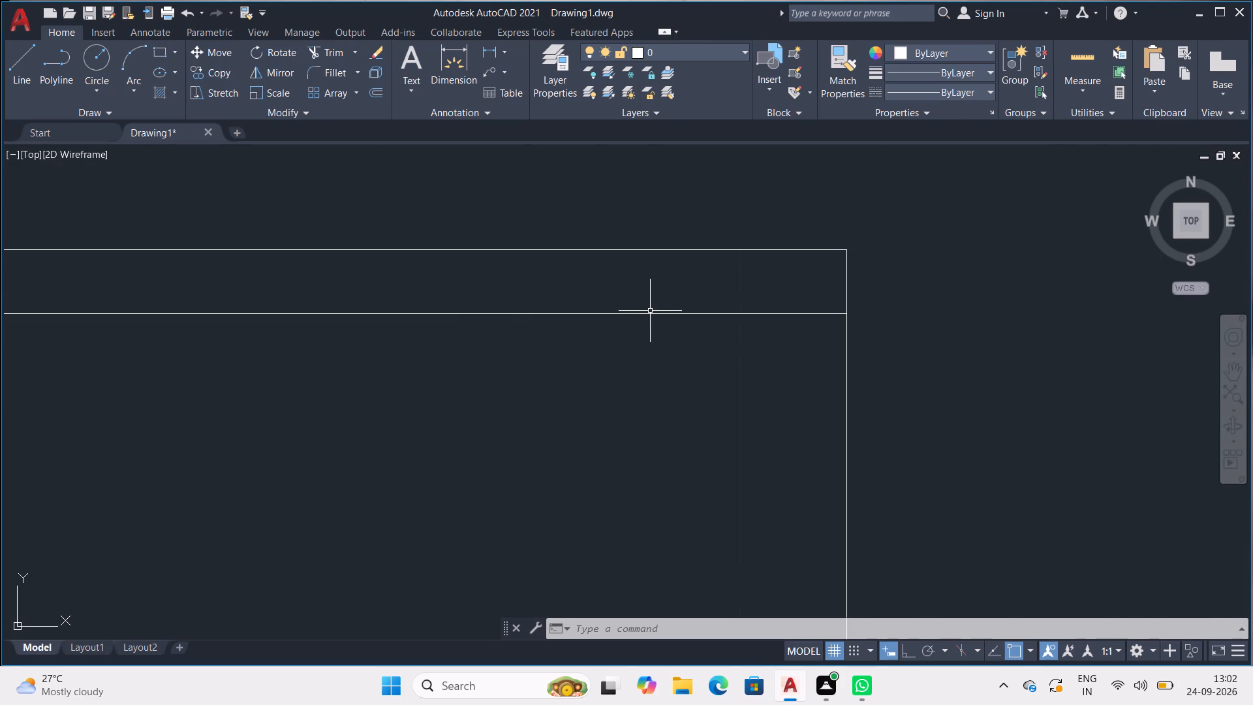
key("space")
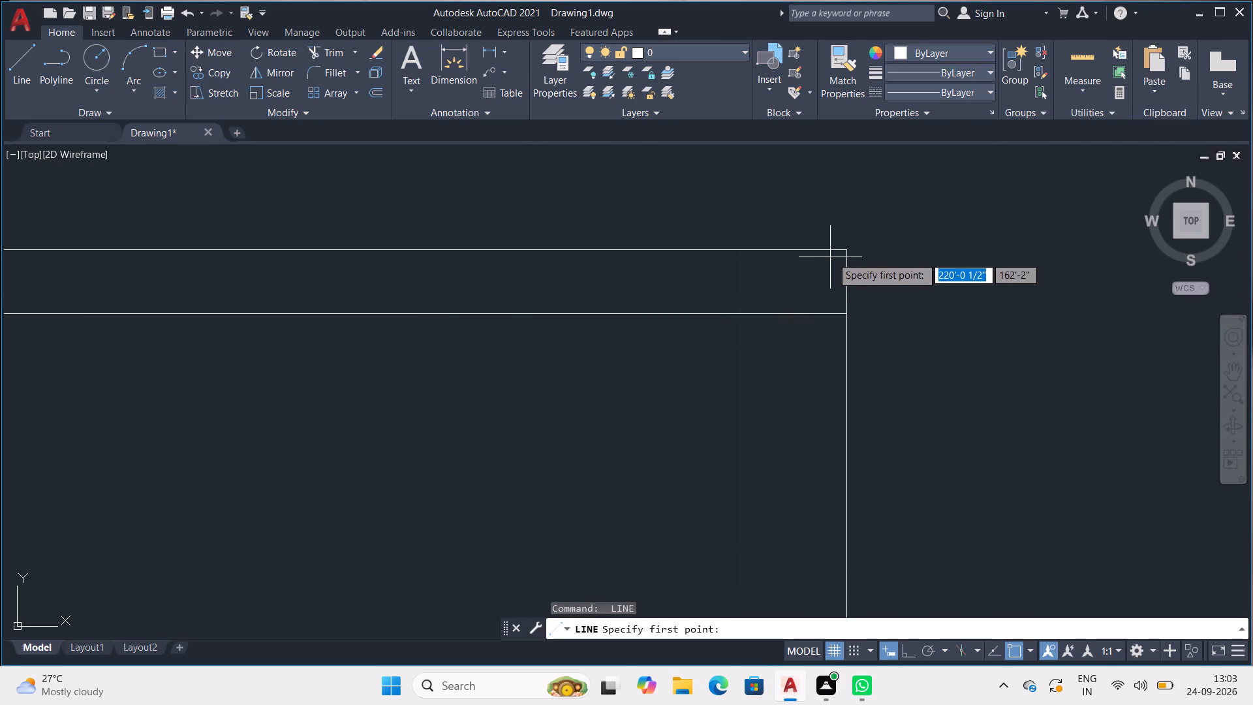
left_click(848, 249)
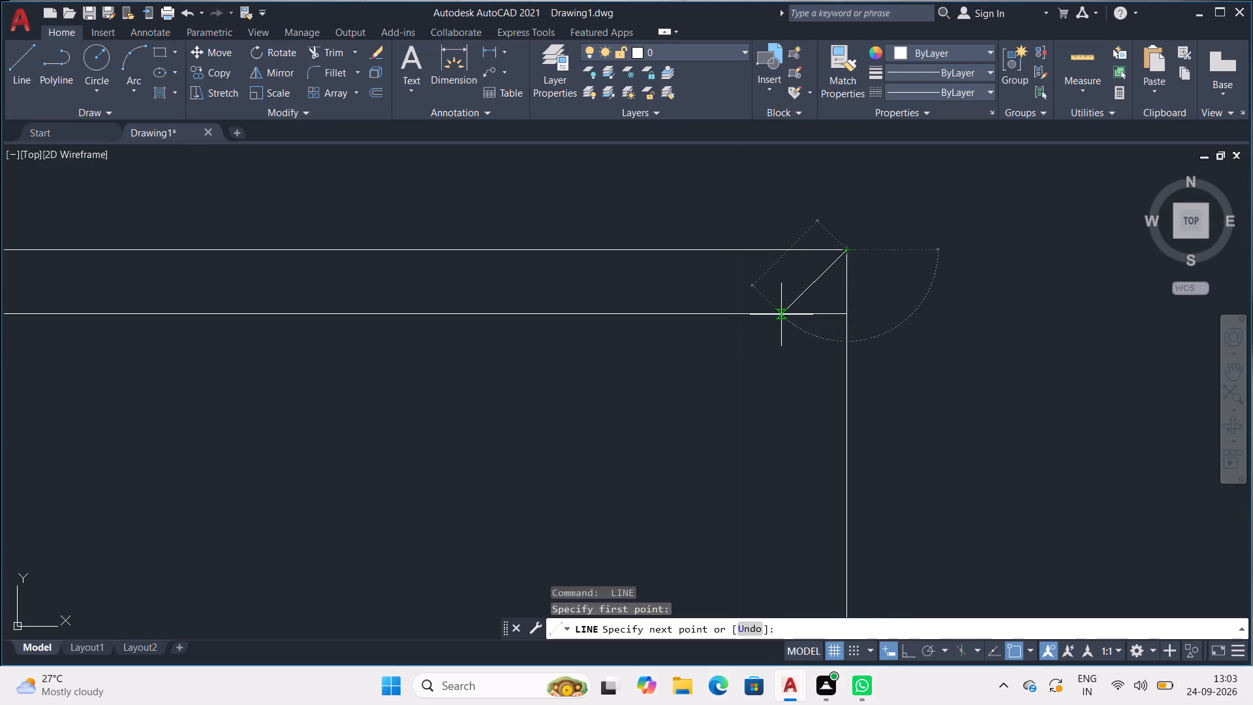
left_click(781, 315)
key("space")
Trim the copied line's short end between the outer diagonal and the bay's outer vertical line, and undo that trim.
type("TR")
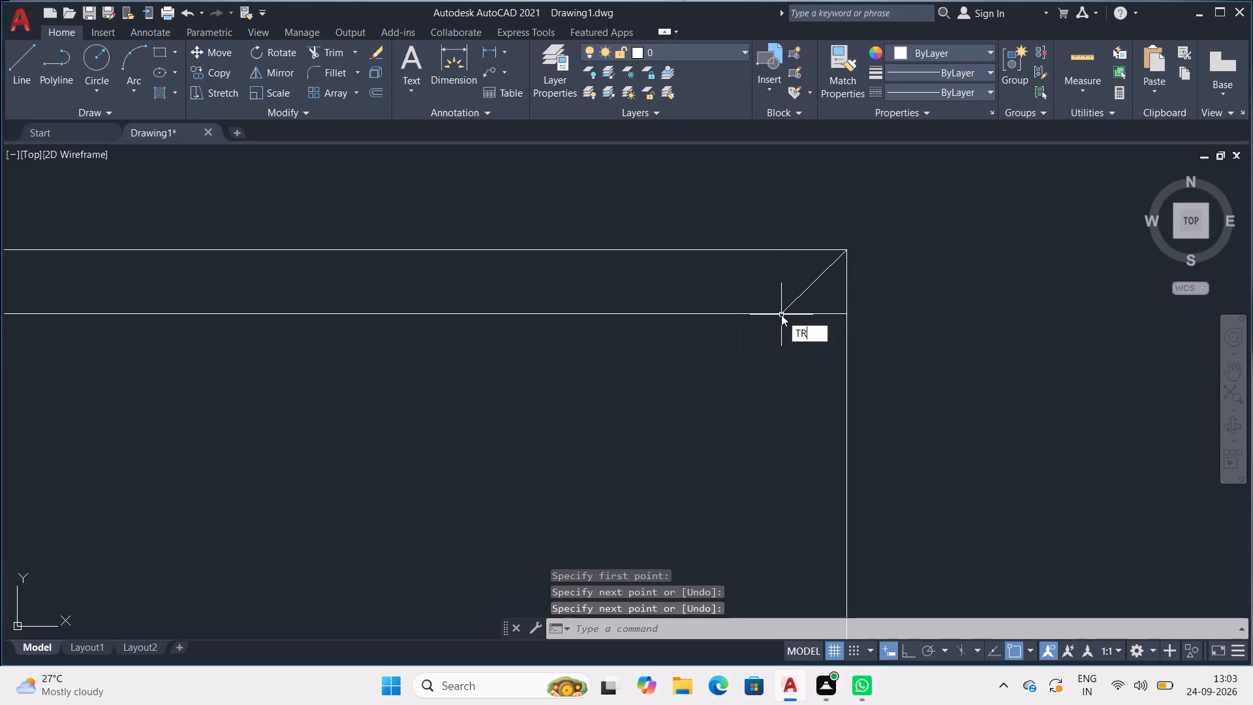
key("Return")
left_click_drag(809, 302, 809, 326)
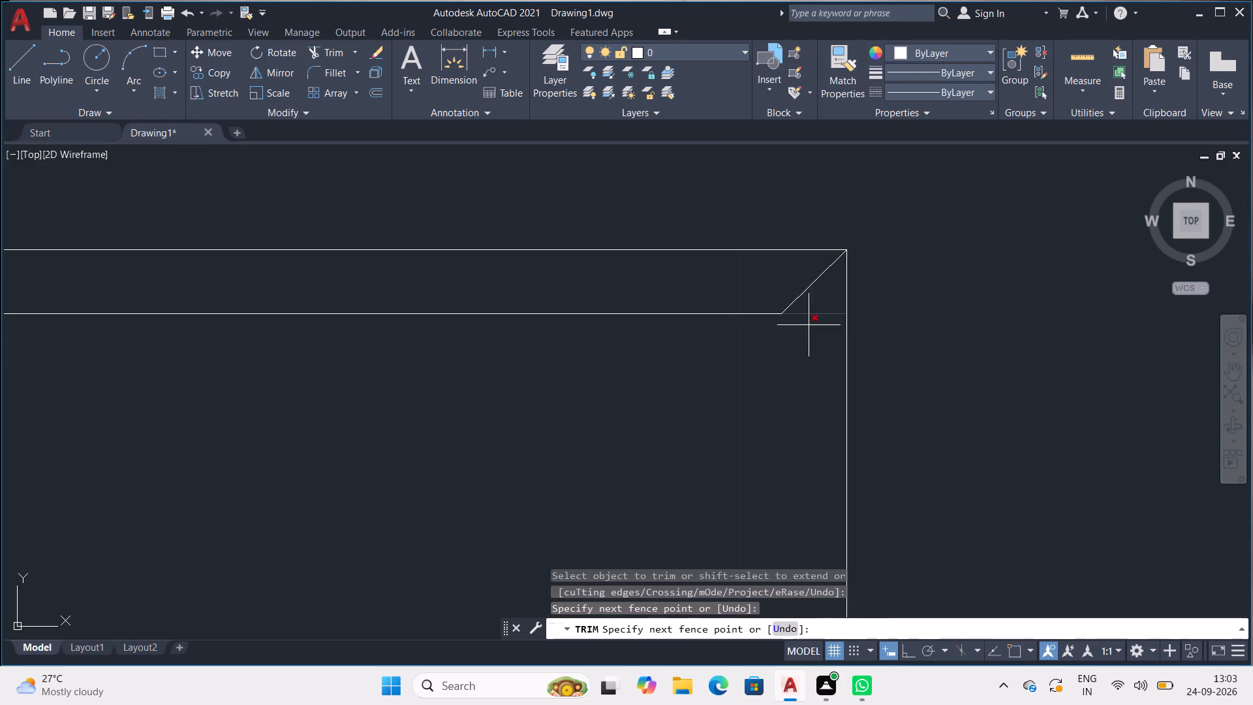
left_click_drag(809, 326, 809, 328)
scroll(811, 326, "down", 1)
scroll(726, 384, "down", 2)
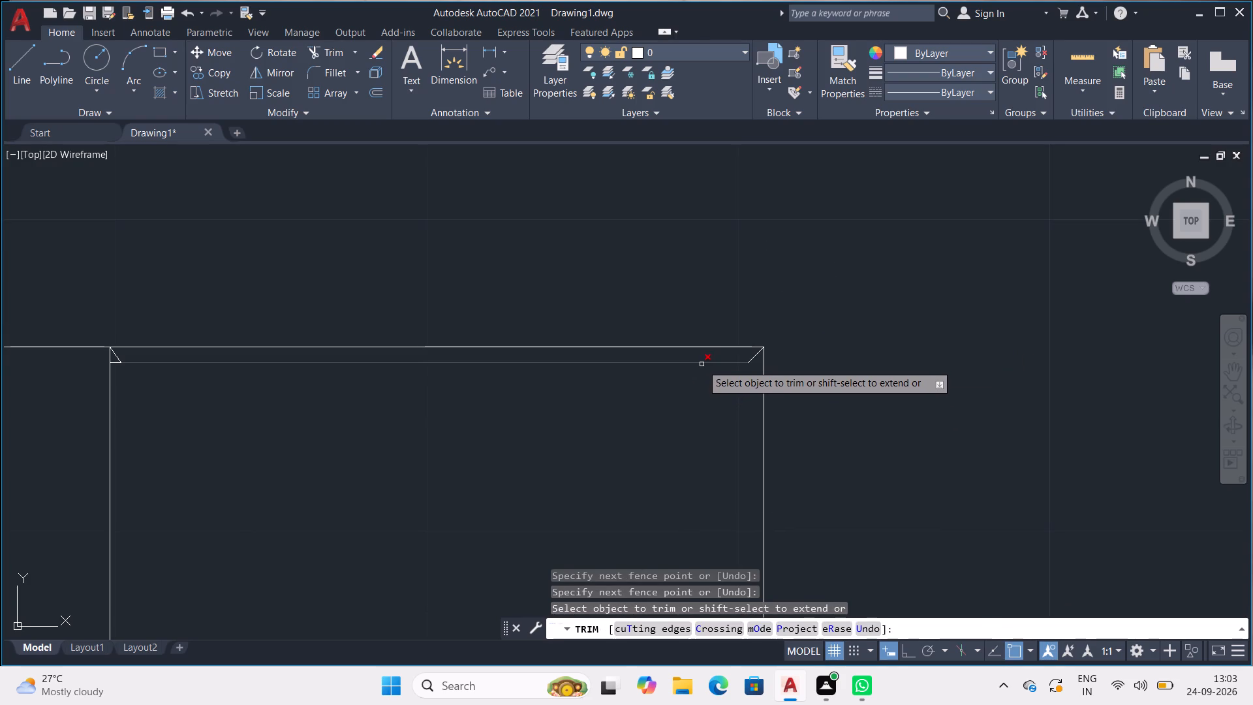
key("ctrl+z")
Using Trim, remove the copied line below the narrow end bay's top edge, along with both corner diagonals and the leftover stubs.
scroll(733, 319, "down", 1)
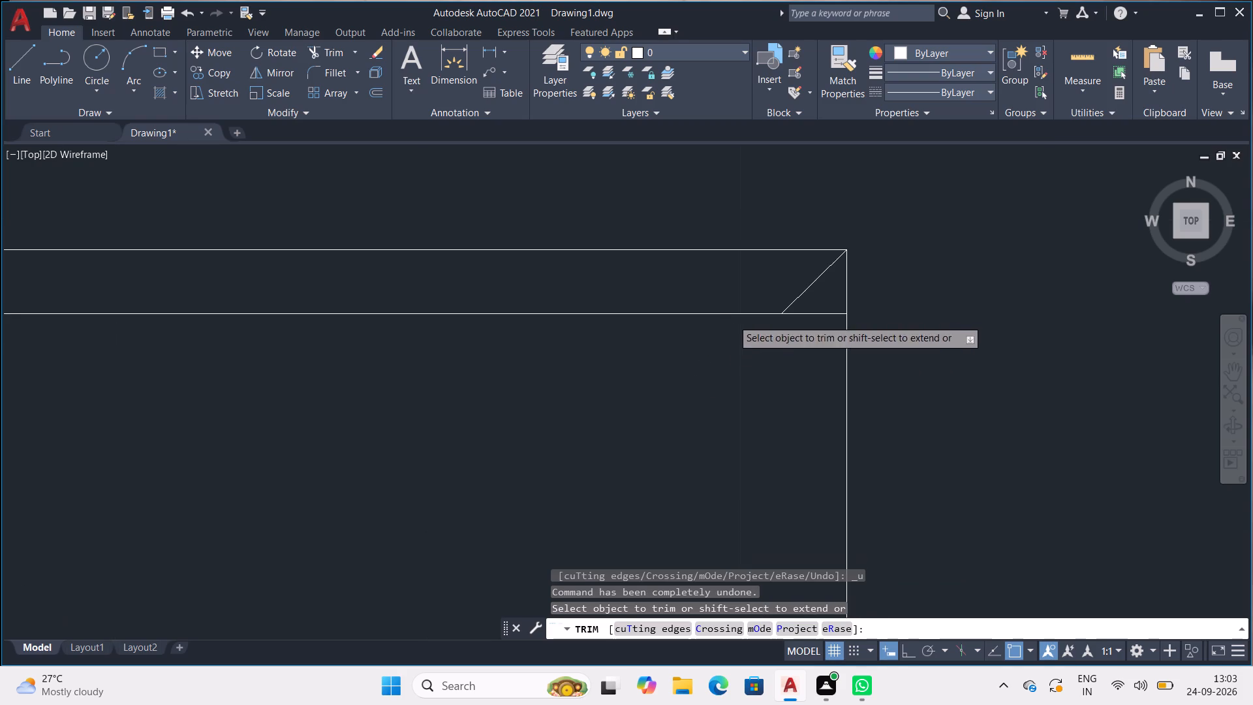
scroll(734, 319, "down", 2)
scroll(539, 322, "down", 1)
middle_click_drag(532, 330, 917, 285)
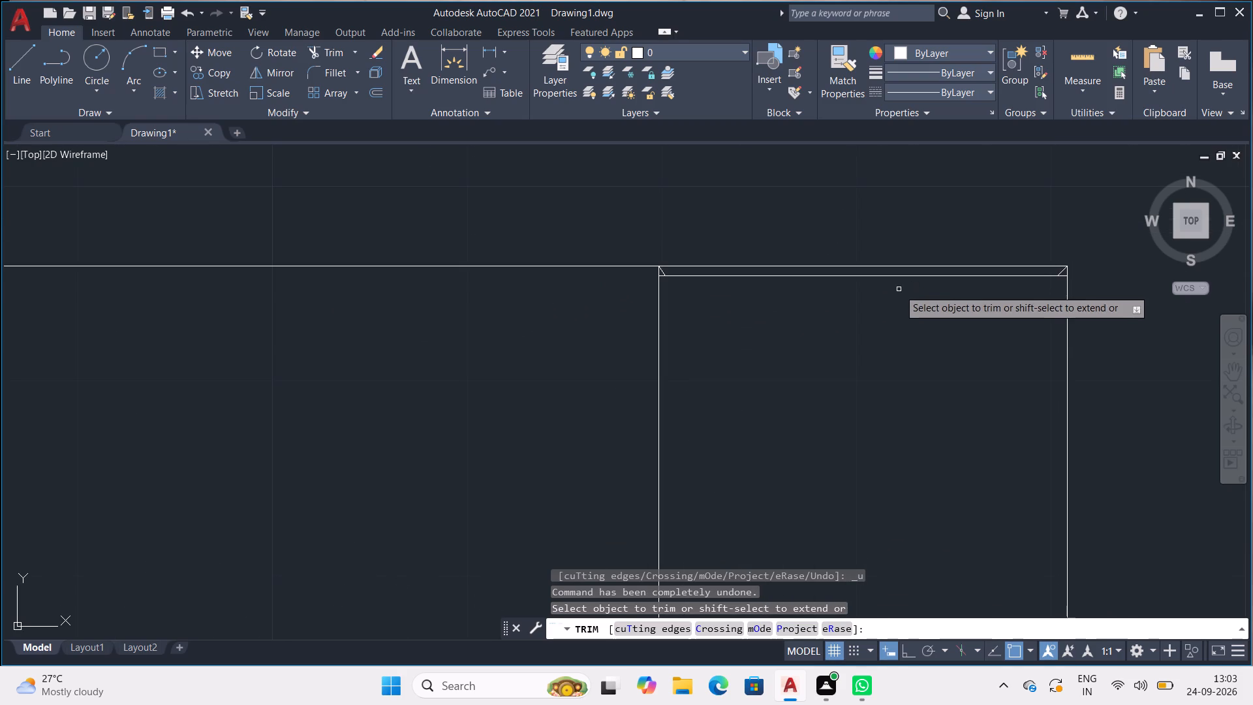
left_click(897, 275)
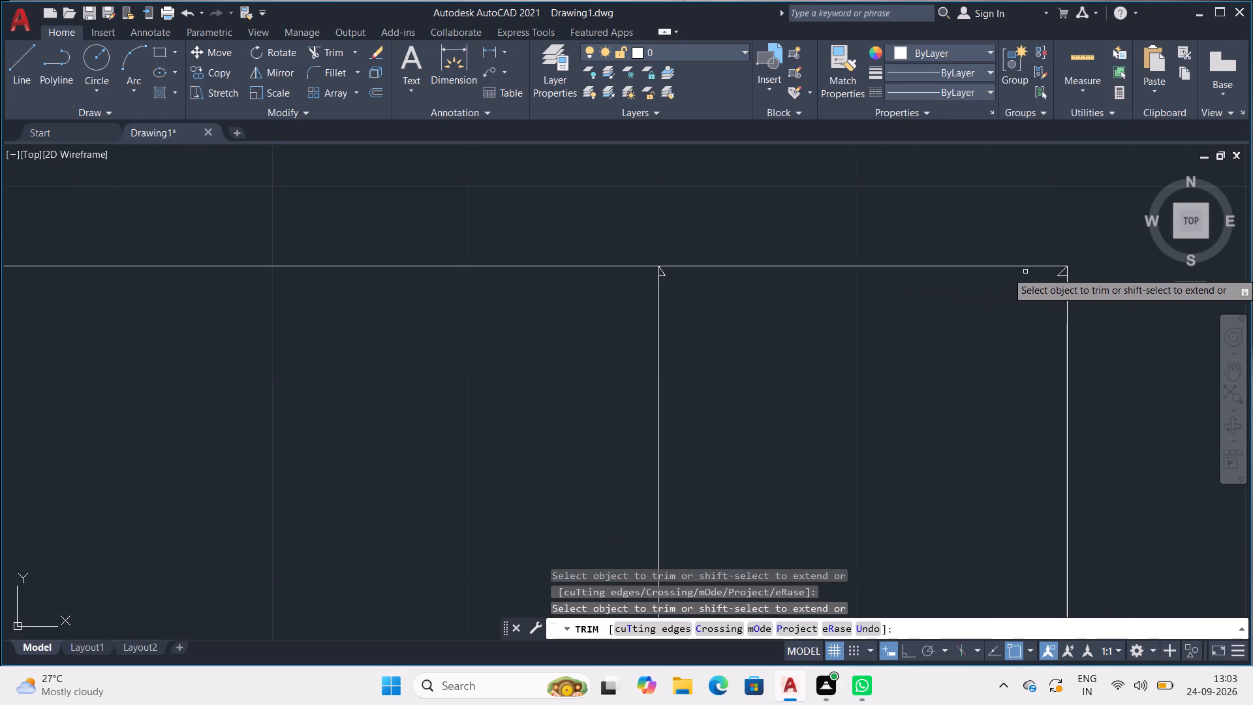
scroll(1043, 272, "up", 4)
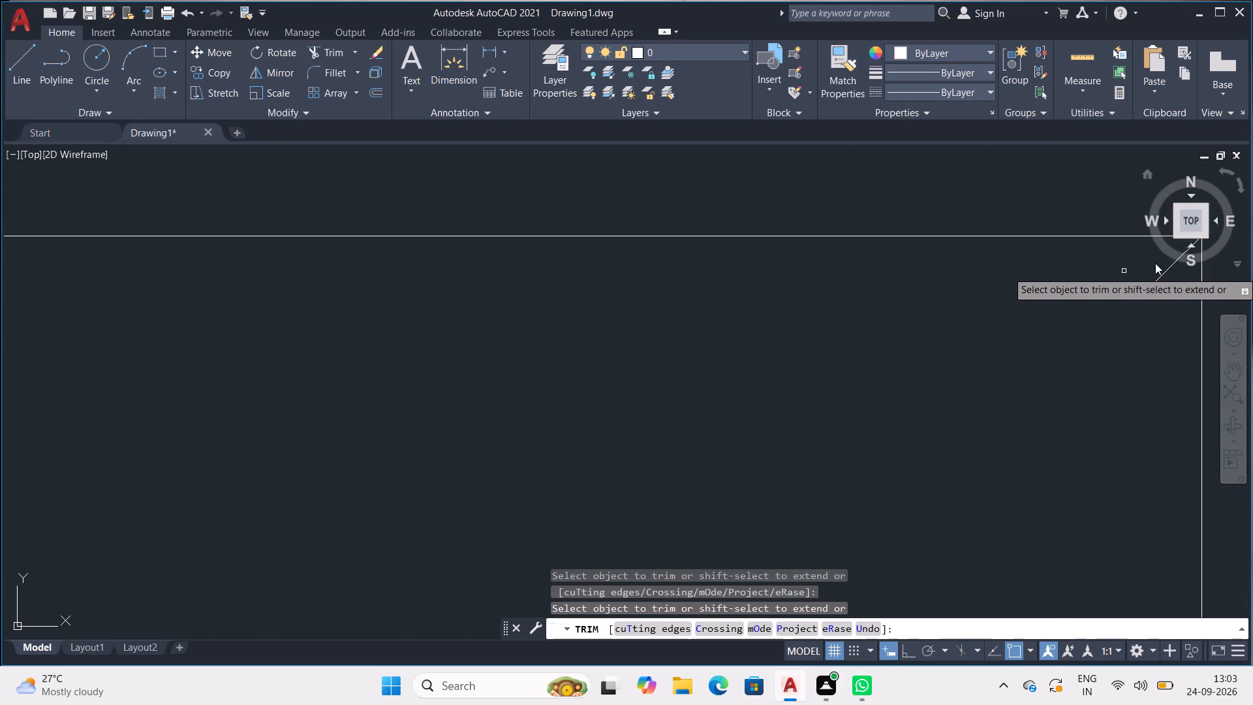
middle_click_drag(1131, 266, 730, 271)
left_click_drag(748, 255, 763, 324)
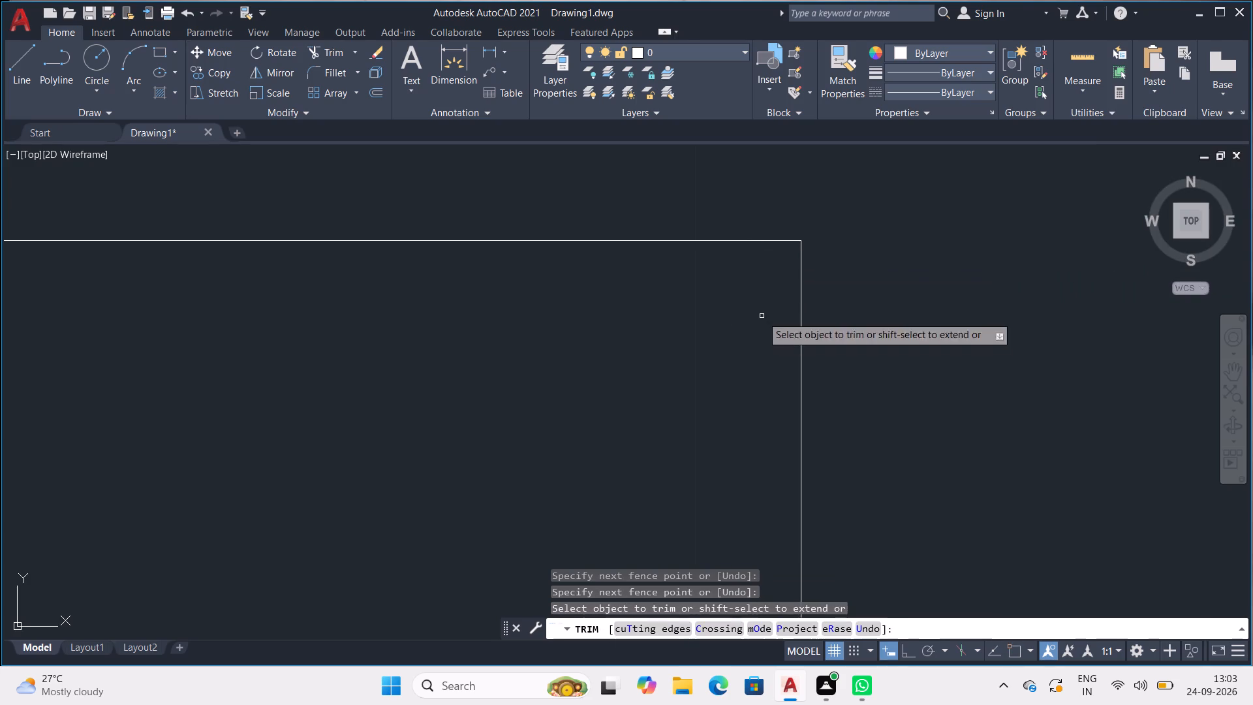
scroll(586, 292, "down", 6)
middle_click_drag(234, 315, 731, 306)
scroll(731, 306, "up", 5)
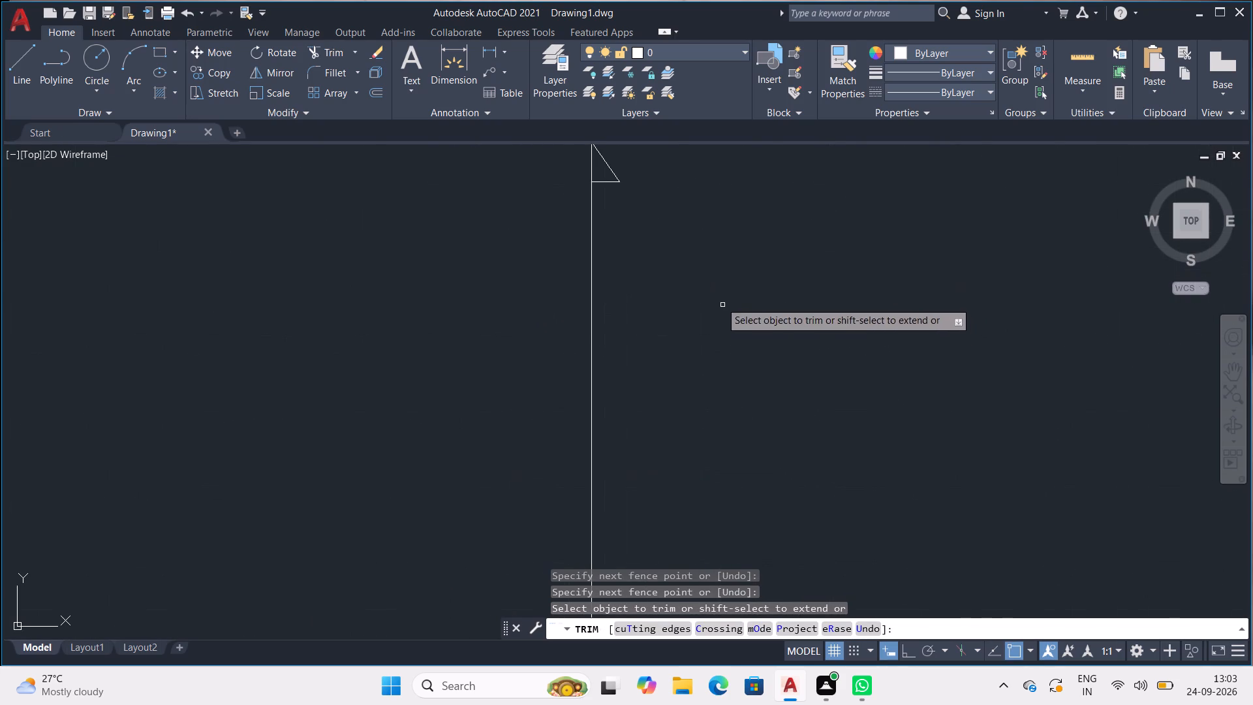
left_click_drag(623, 164, 603, 191)
scroll(613, 198, "down", 2)
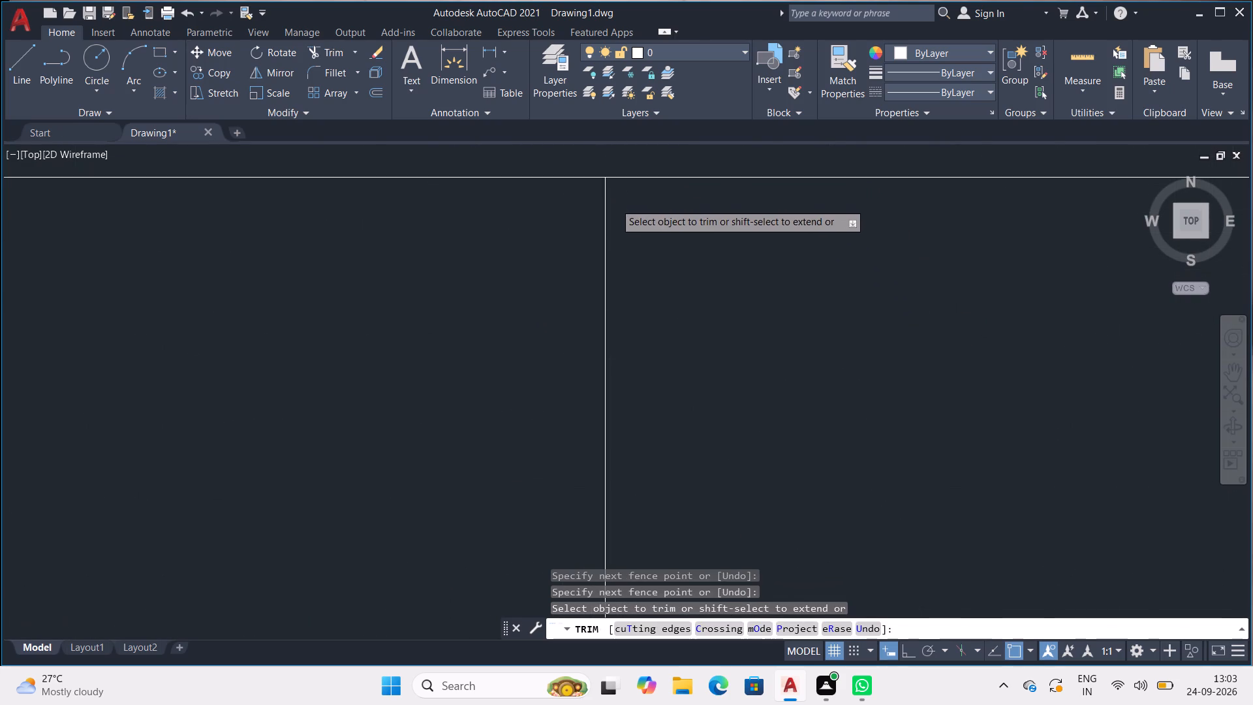
scroll(615, 206, "down", 3)
scroll(668, 282, "down", 2)
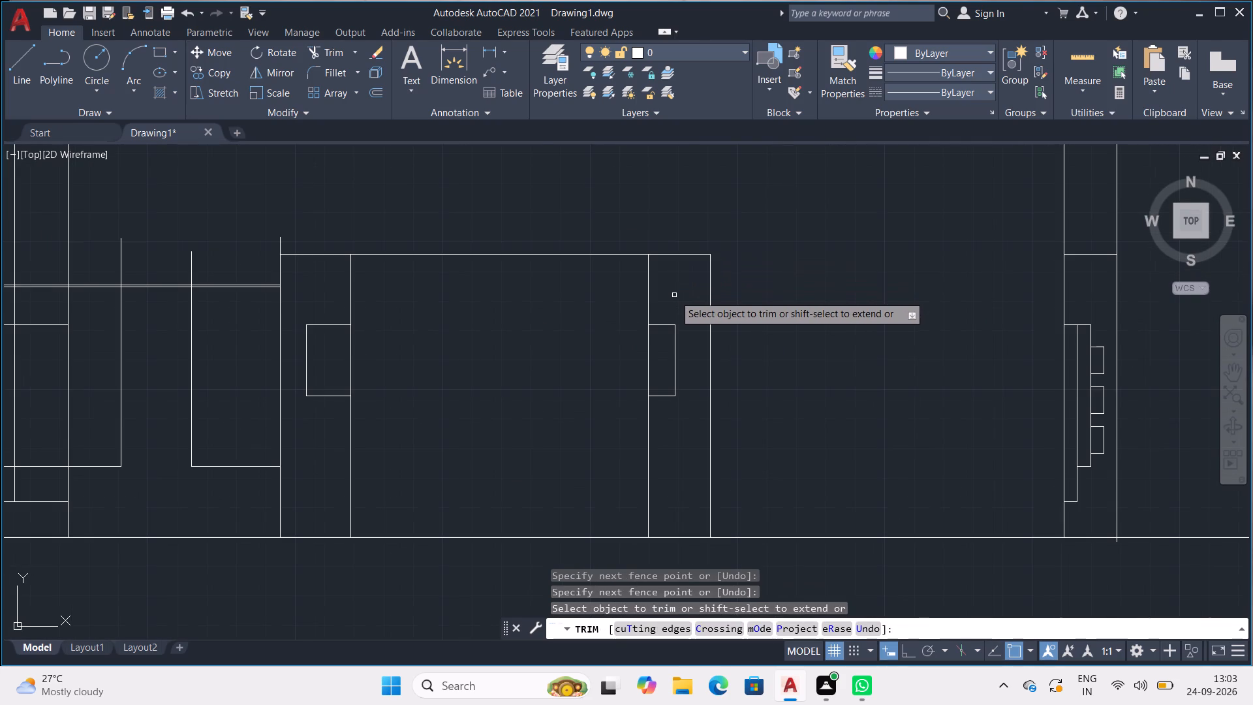
key("Escape")
key("Escape")
key("Escape")
key("Escape")
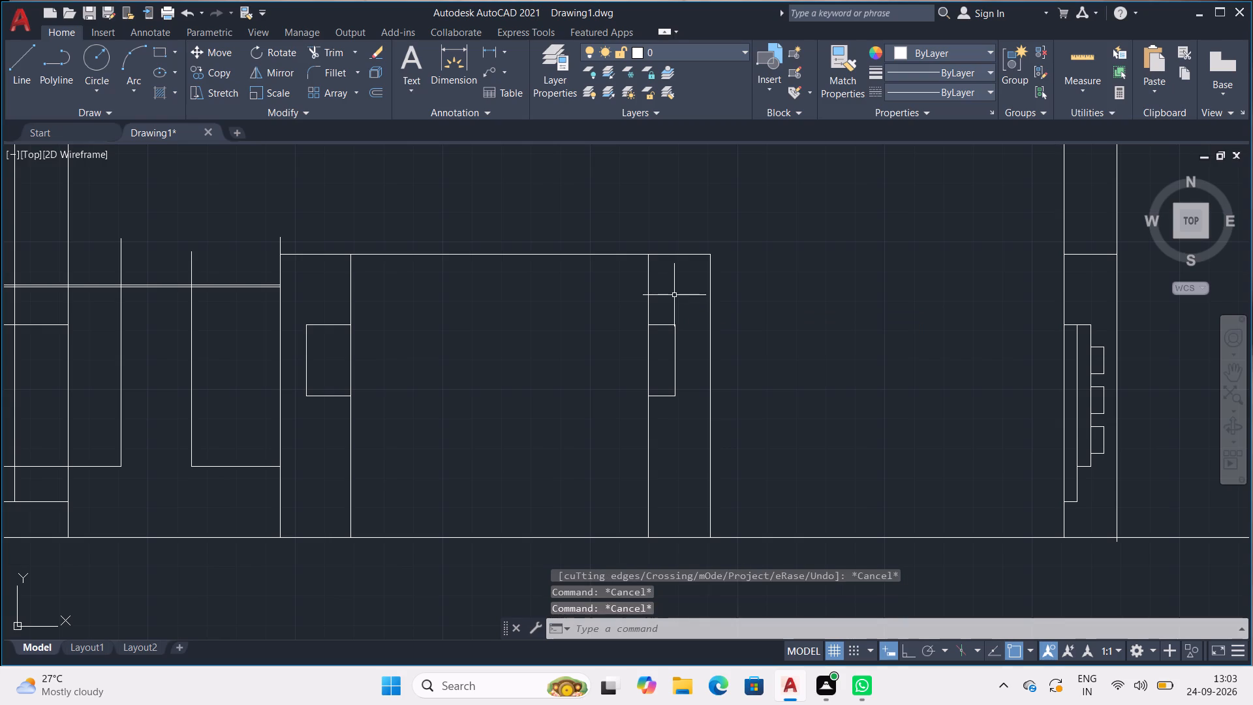
key("Escape")
key("Escape")
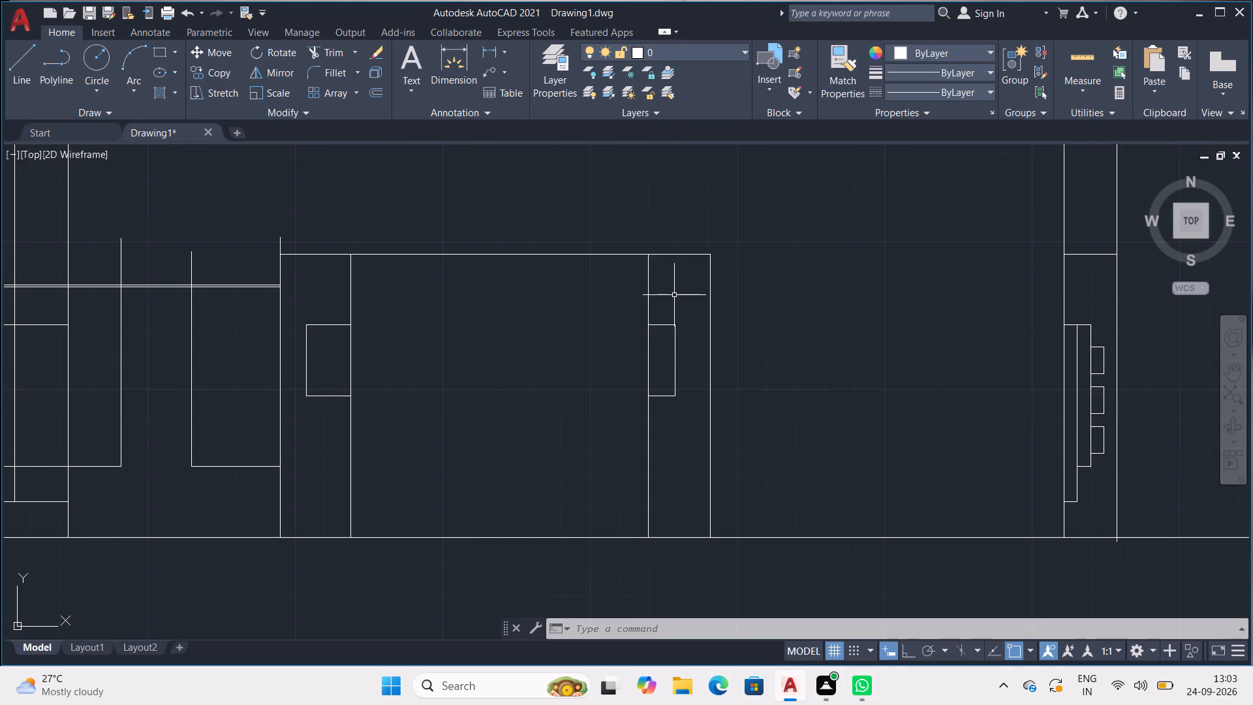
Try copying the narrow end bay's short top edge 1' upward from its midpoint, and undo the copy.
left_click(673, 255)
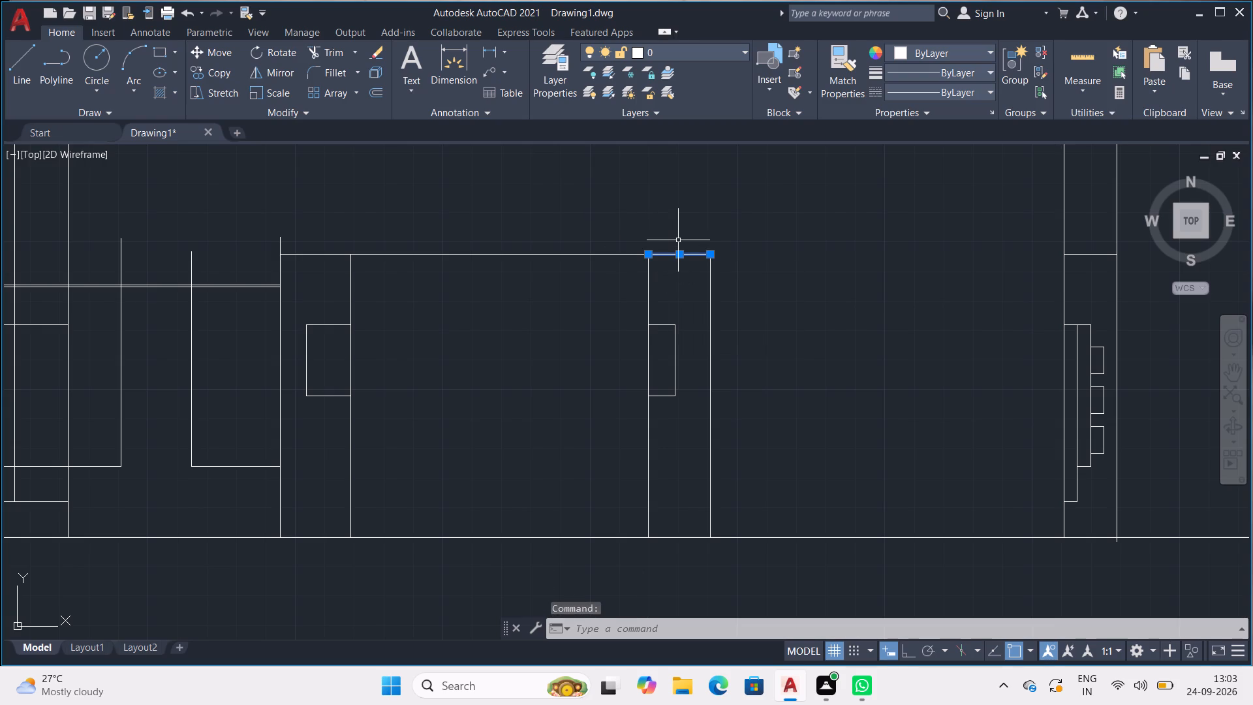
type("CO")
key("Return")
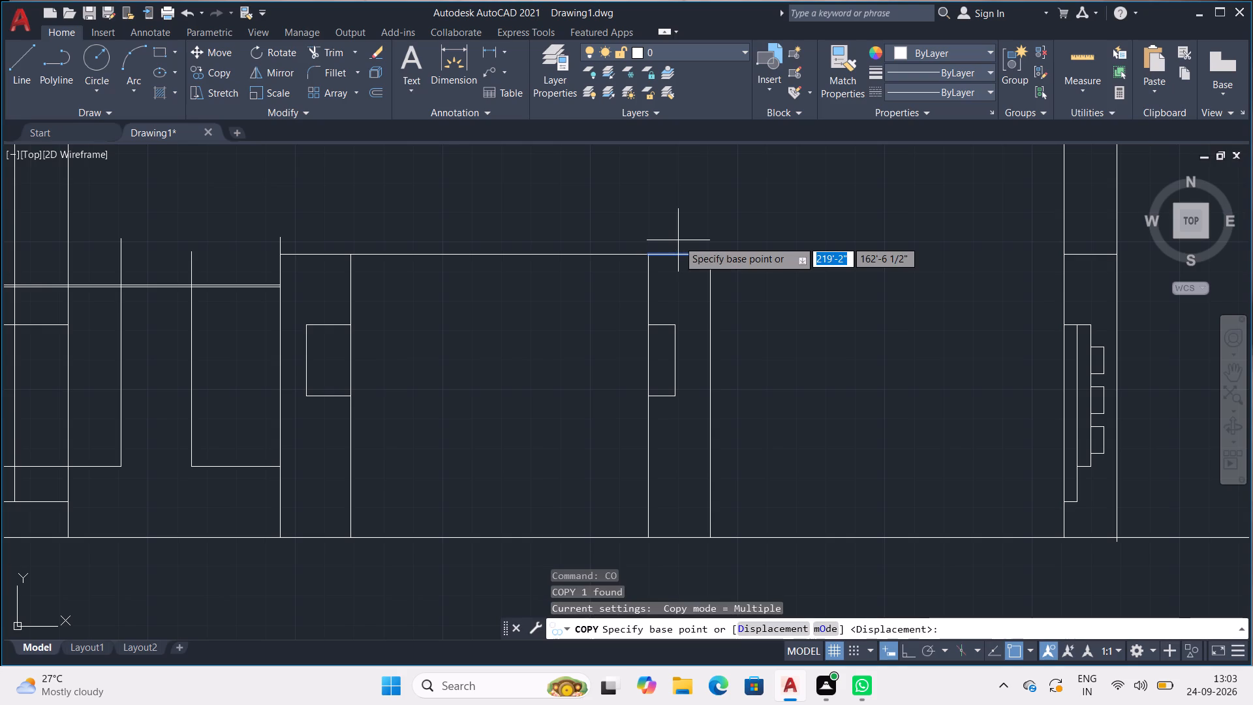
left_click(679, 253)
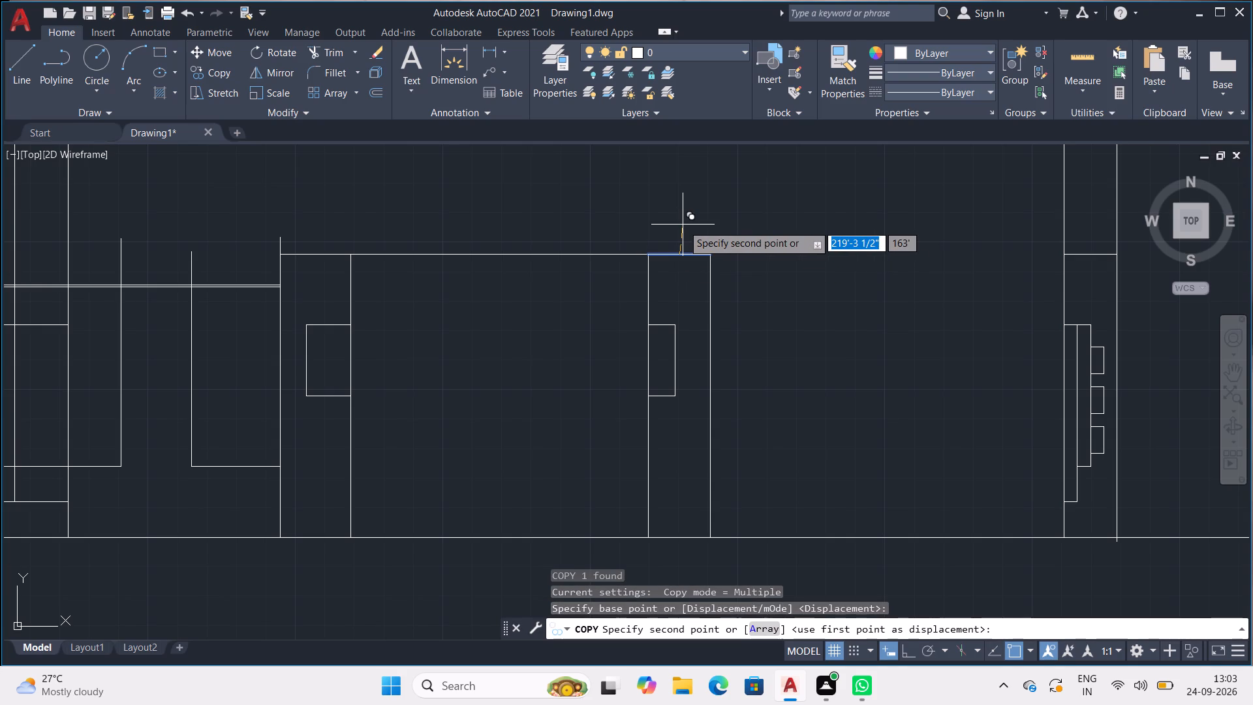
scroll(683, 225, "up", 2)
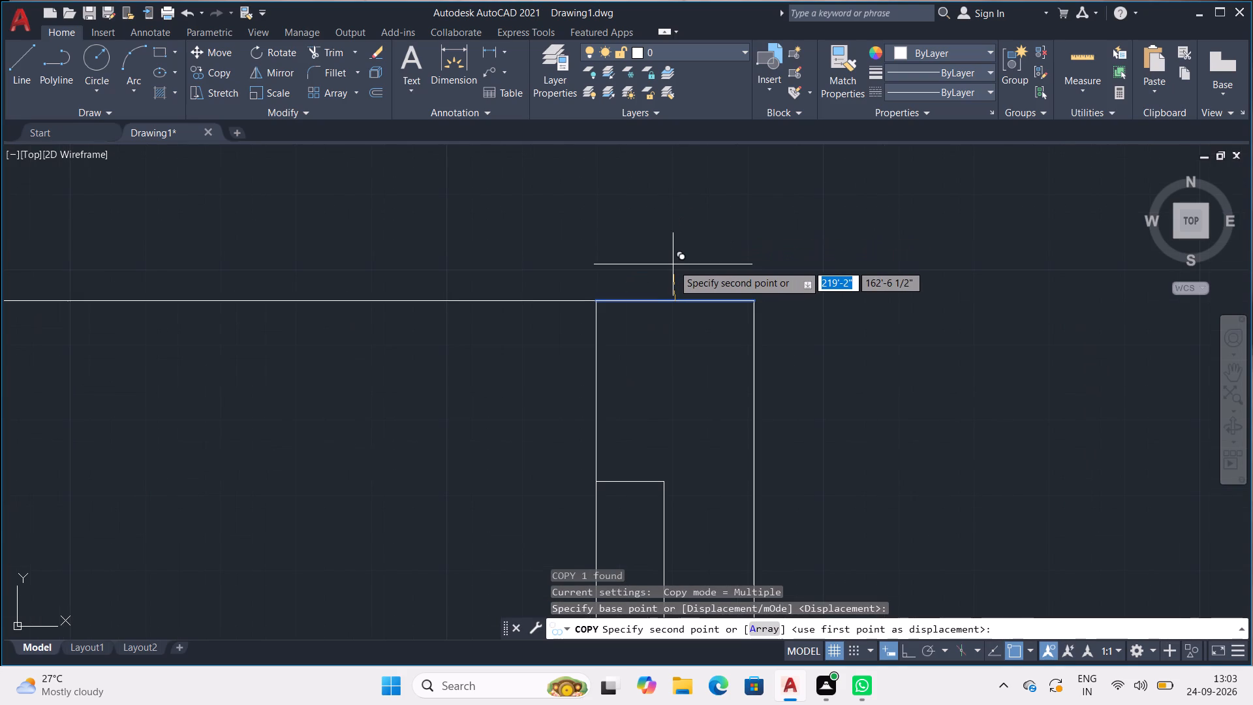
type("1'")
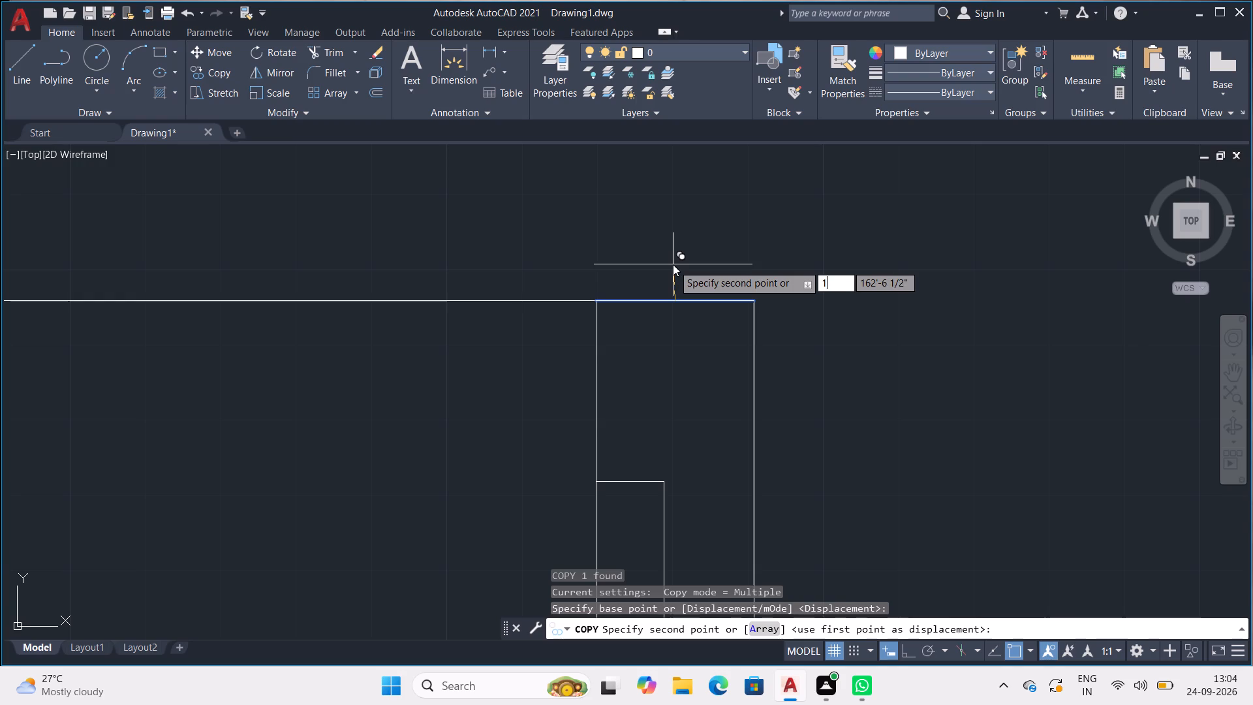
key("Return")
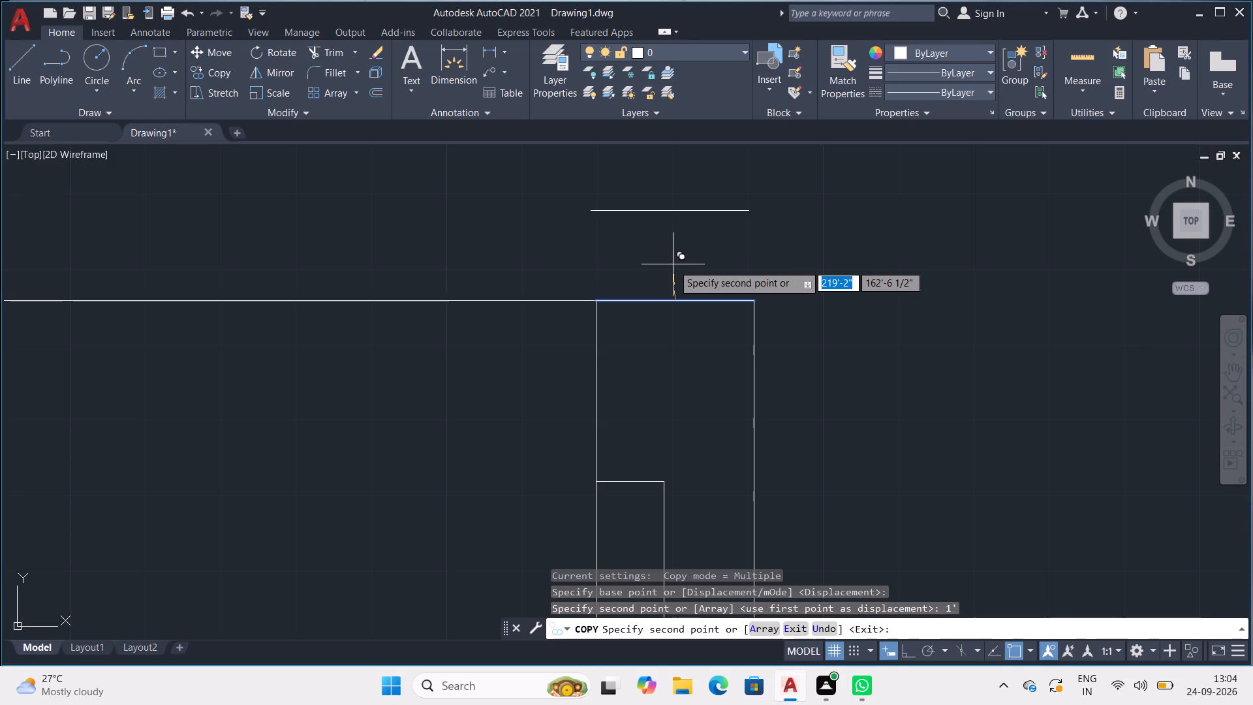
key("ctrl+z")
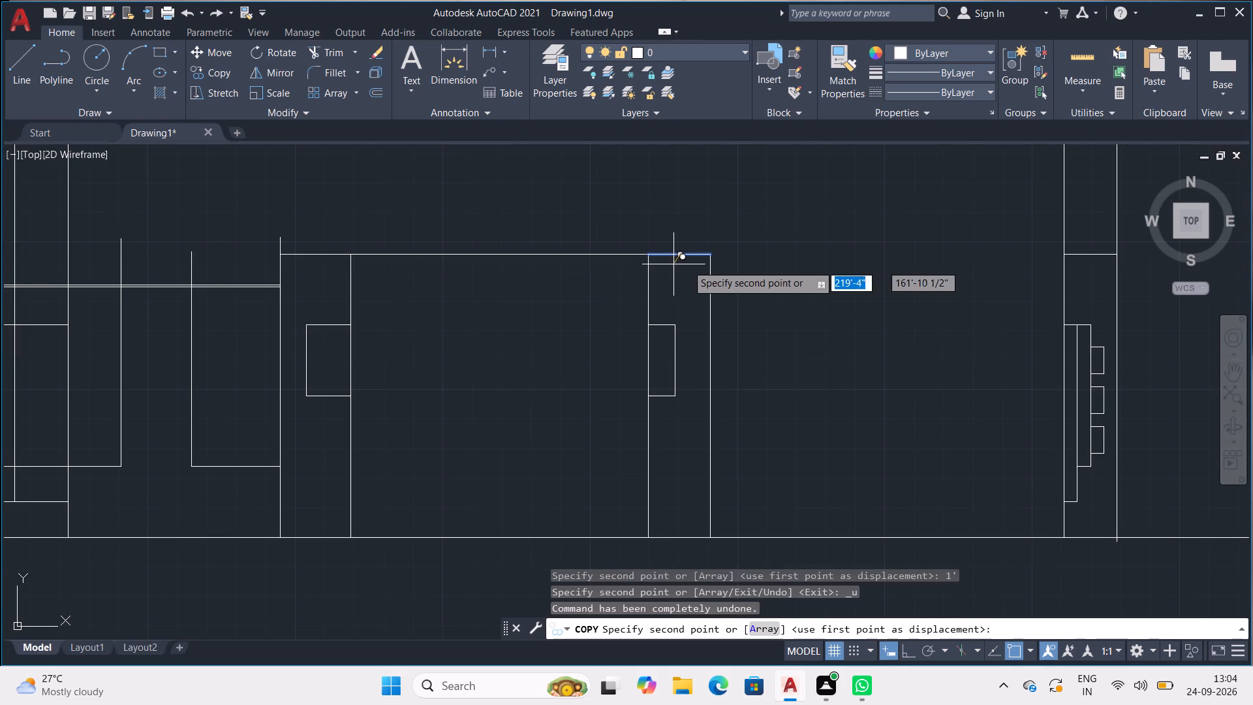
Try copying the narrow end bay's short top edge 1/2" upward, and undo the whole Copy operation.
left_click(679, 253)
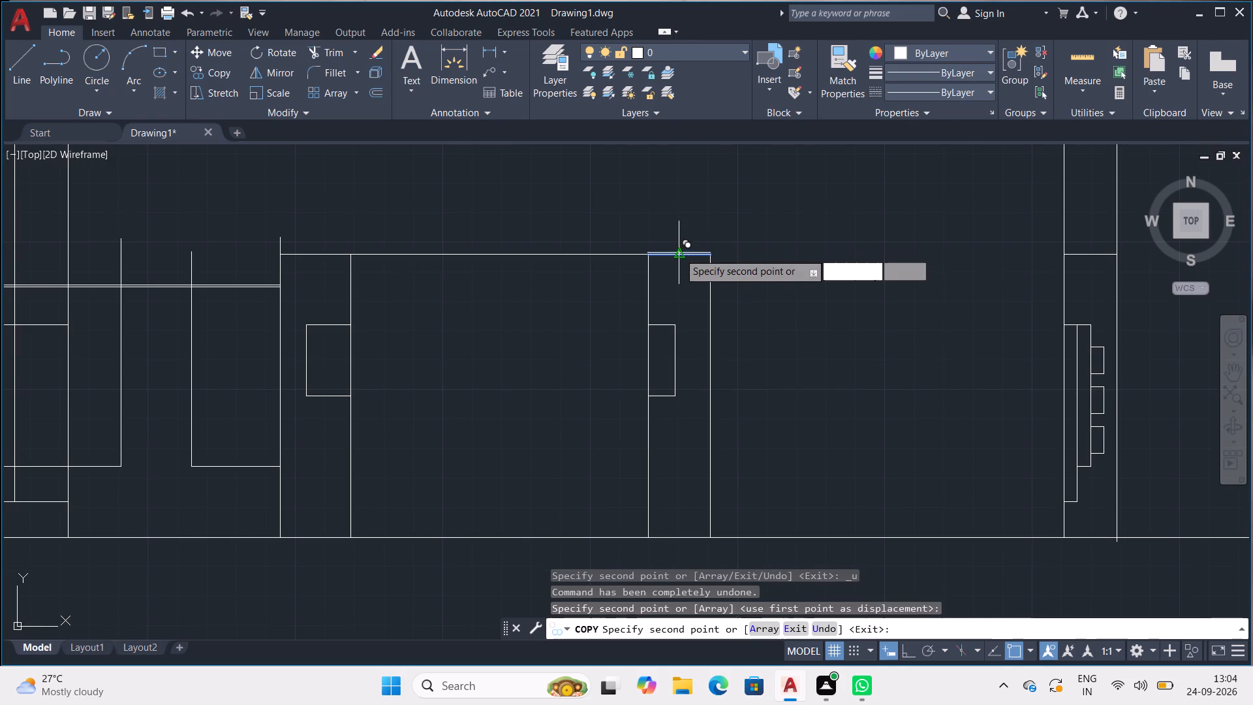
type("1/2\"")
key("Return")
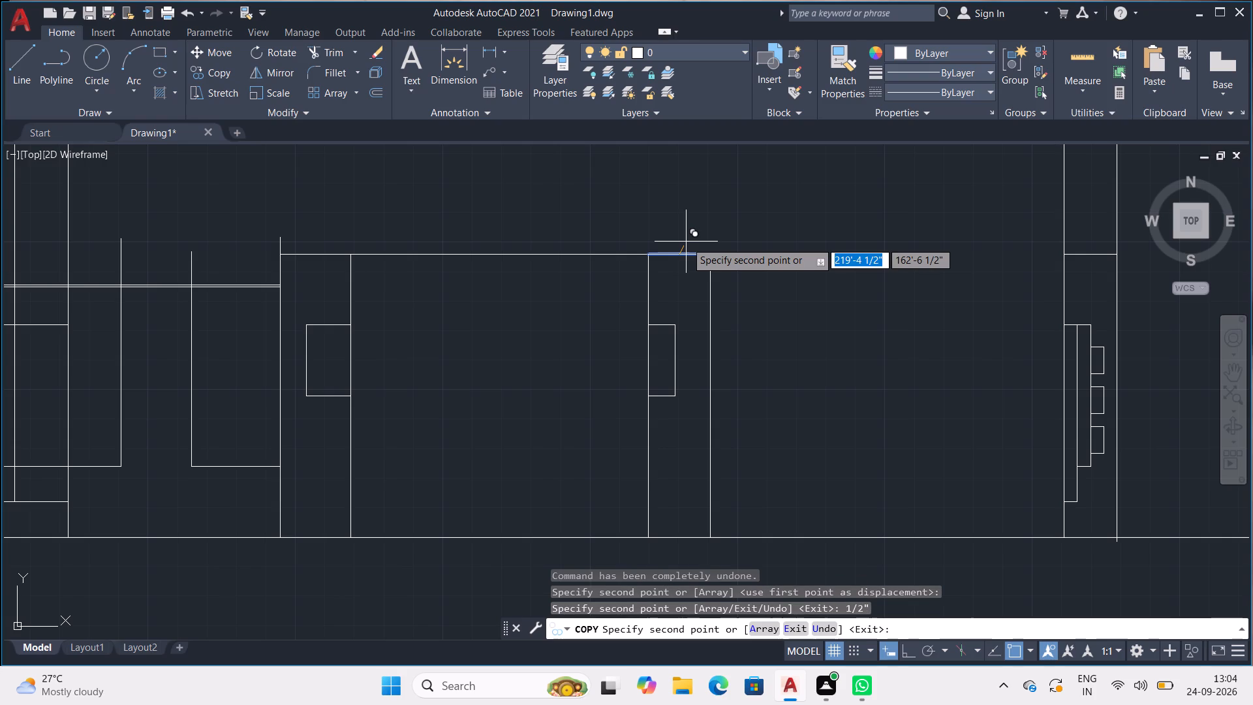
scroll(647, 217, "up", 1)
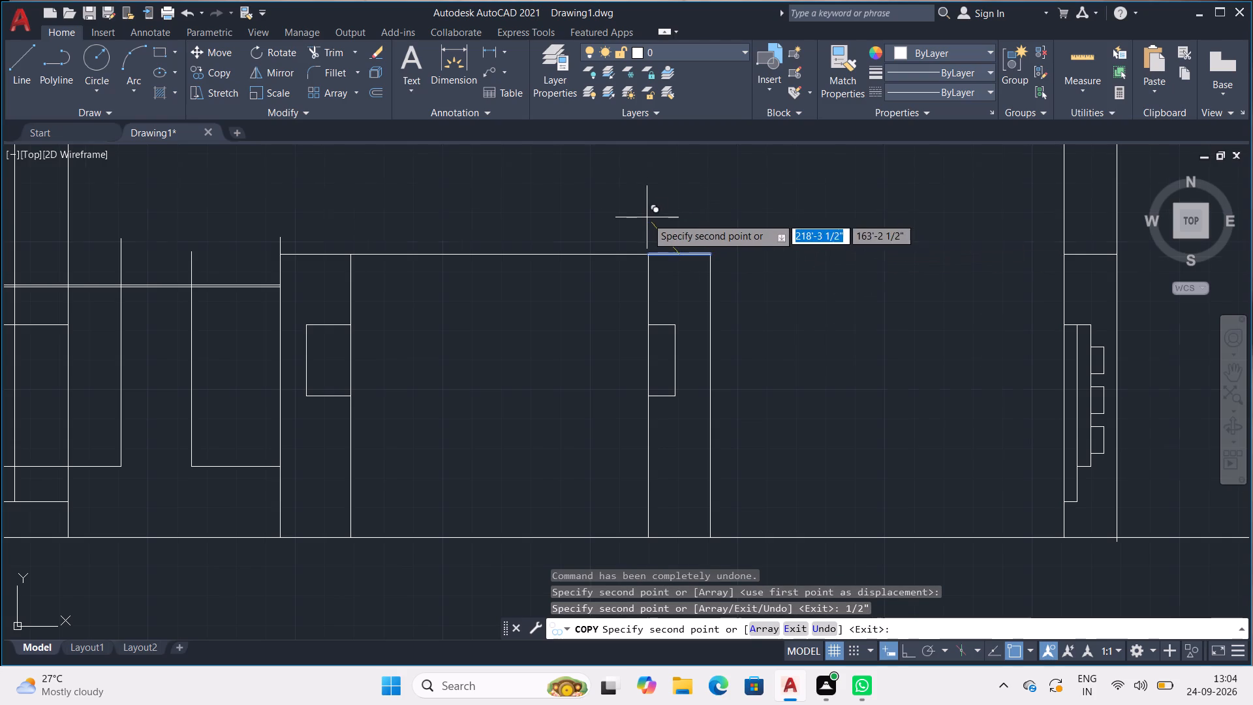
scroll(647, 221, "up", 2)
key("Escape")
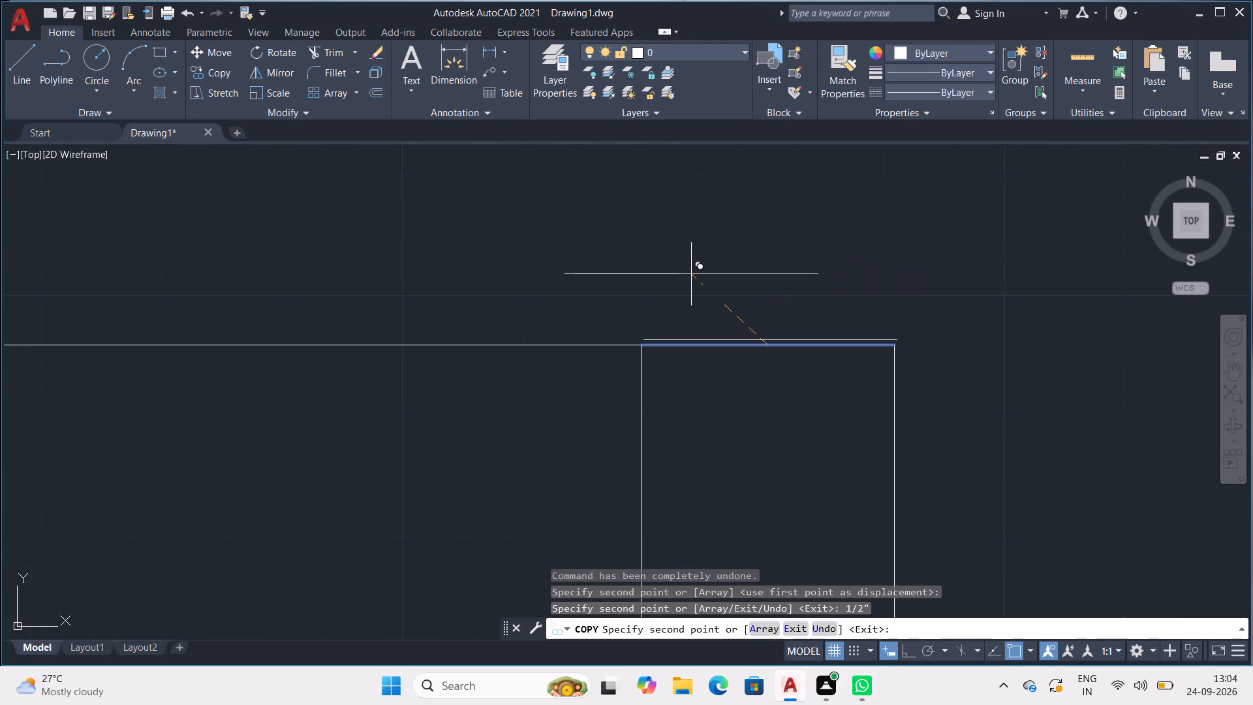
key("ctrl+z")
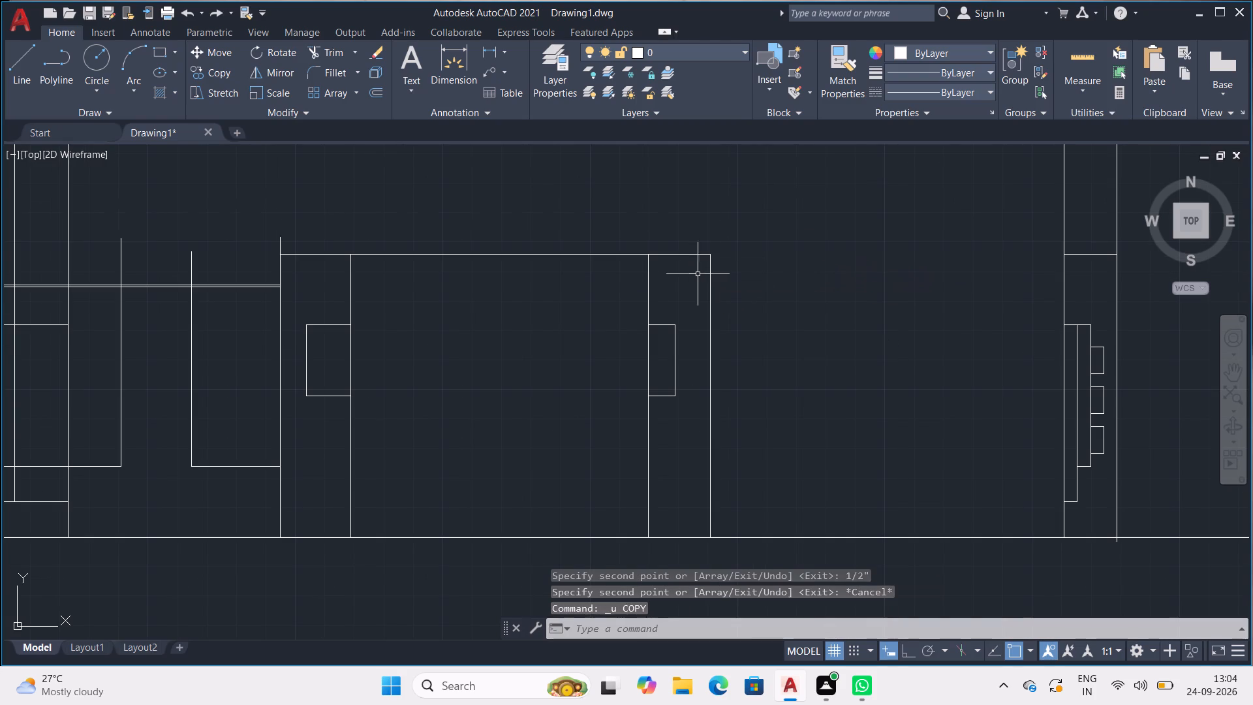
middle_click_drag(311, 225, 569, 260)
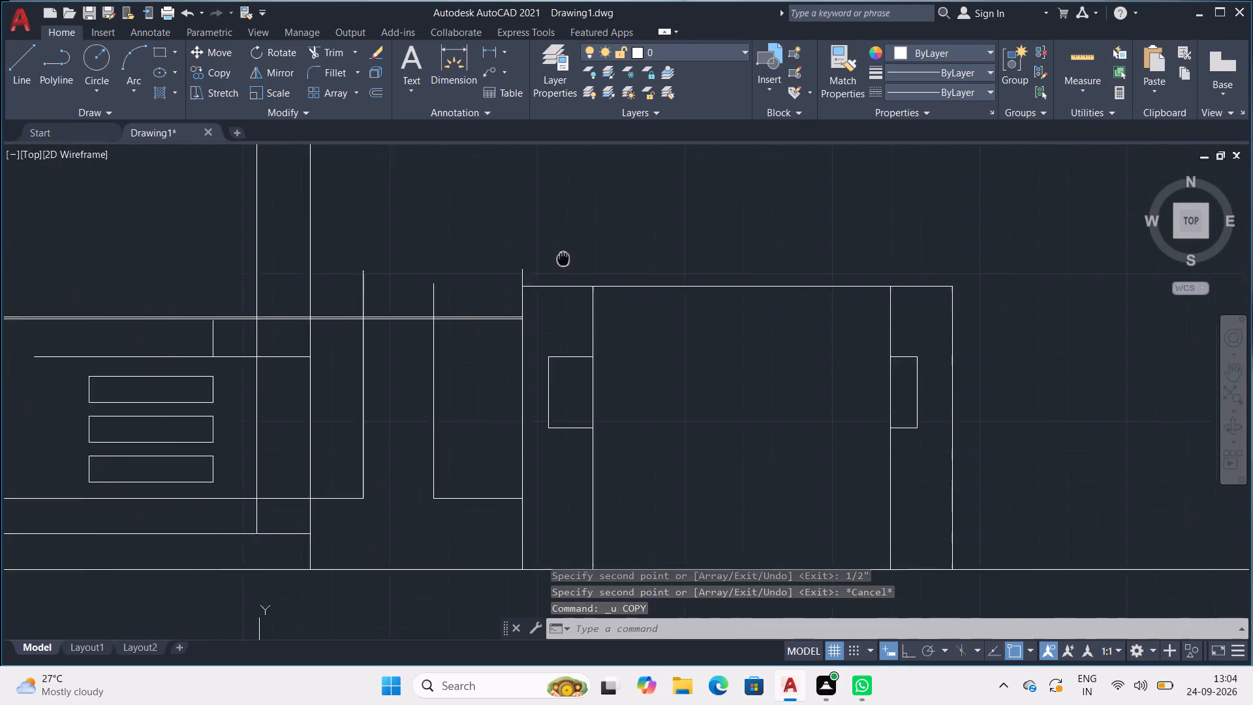
Using Trim, remove the three short vertical stubs projecting above the top edges beside the large end box.
middle_click_drag(569, 260, 583, 262)
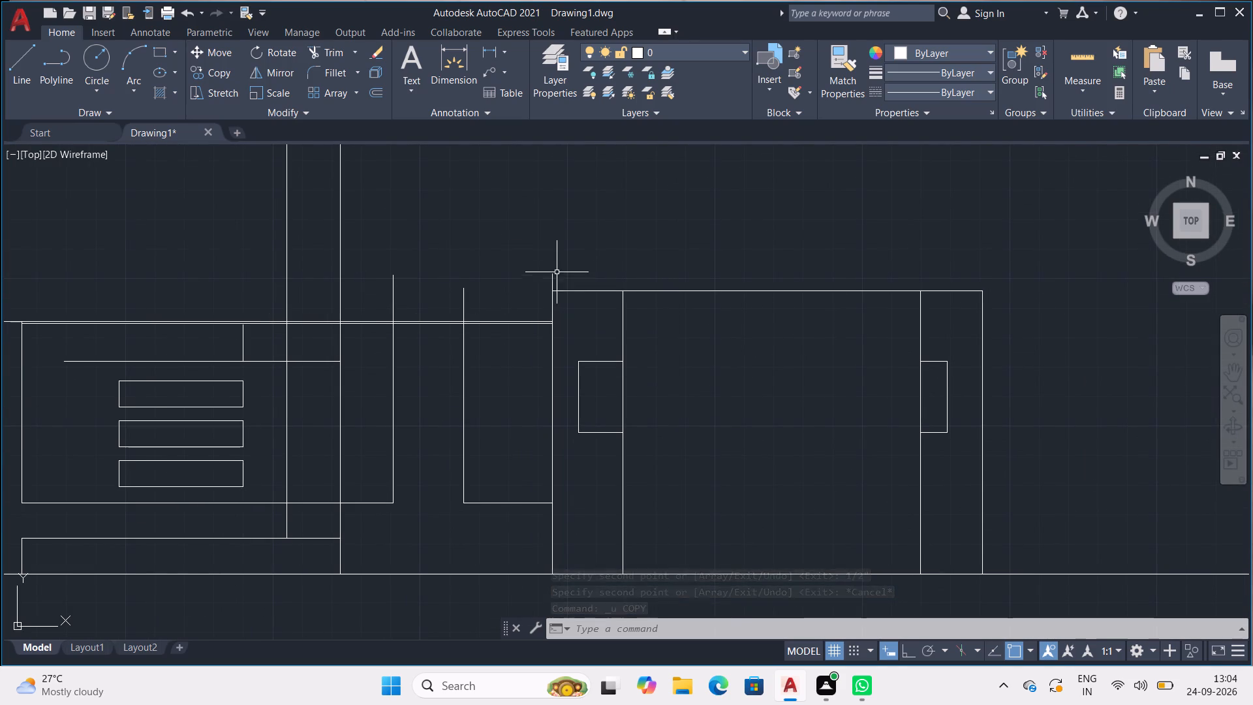
middle_click_drag(406, 259, 581, 260)
type("TR")
key("Return")
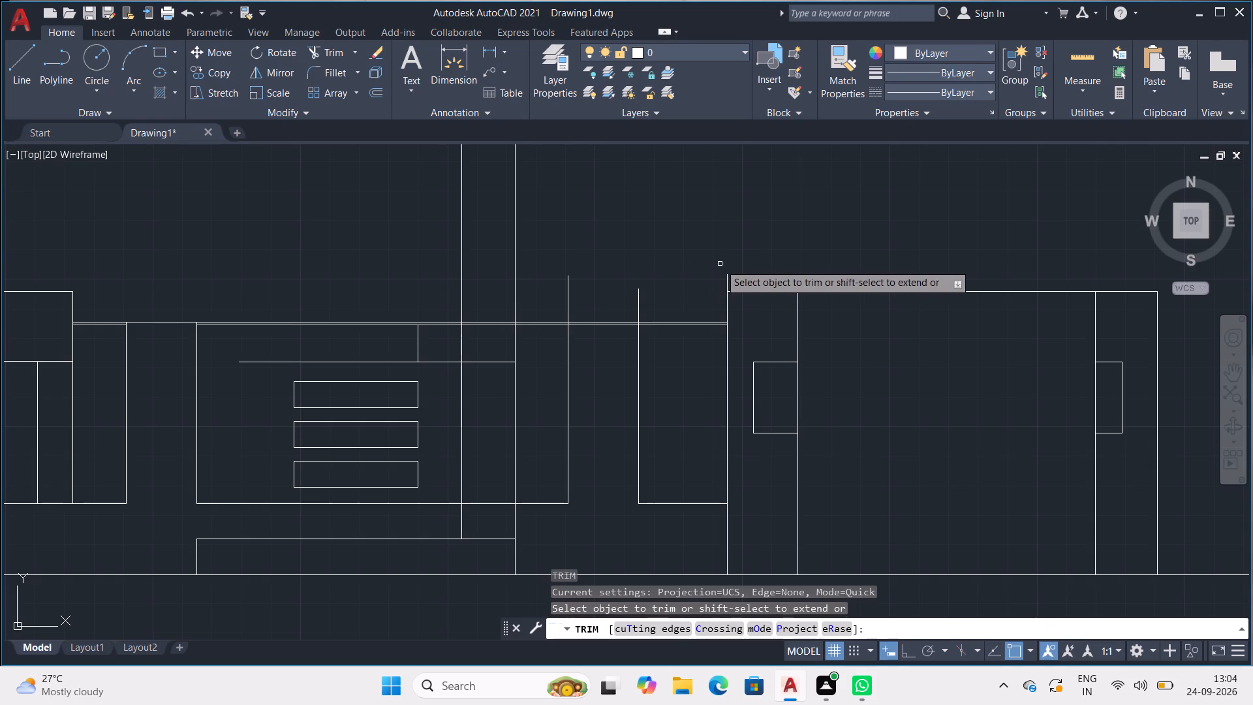
left_click_drag(750, 277, 726, 280)
left_click_drag(655, 290, 635, 307)
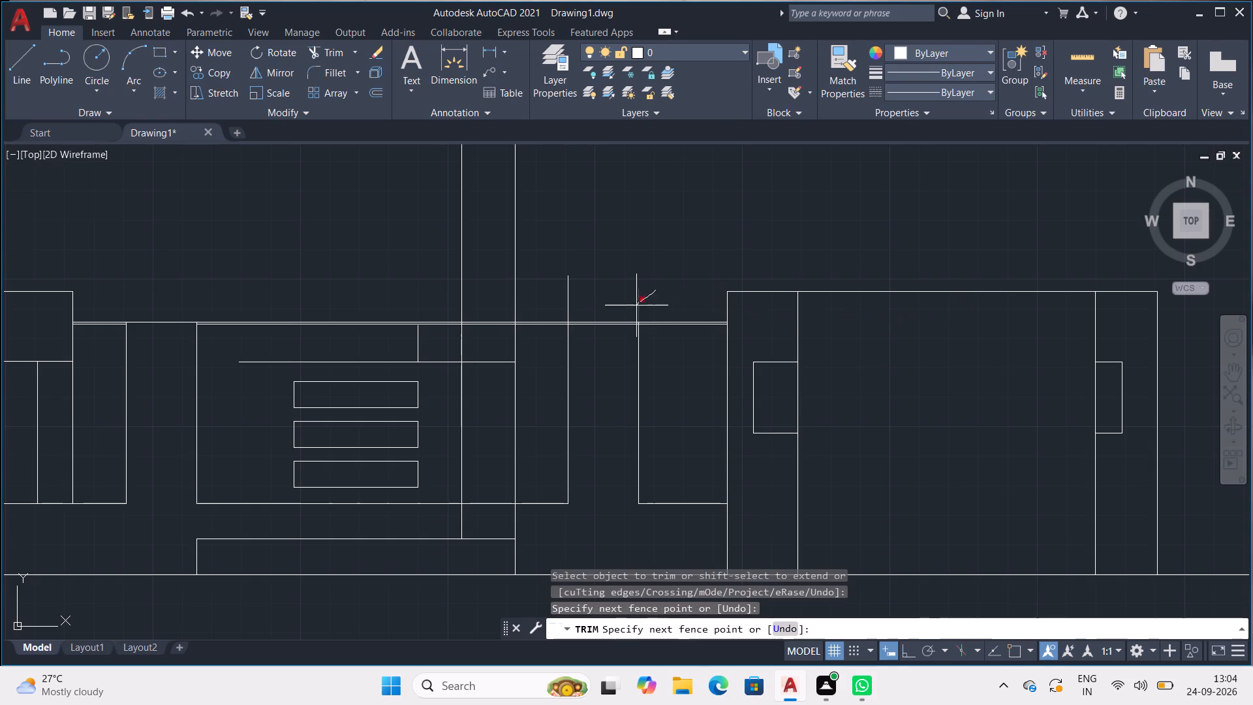
left_click_drag(635, 307, 561, 298)
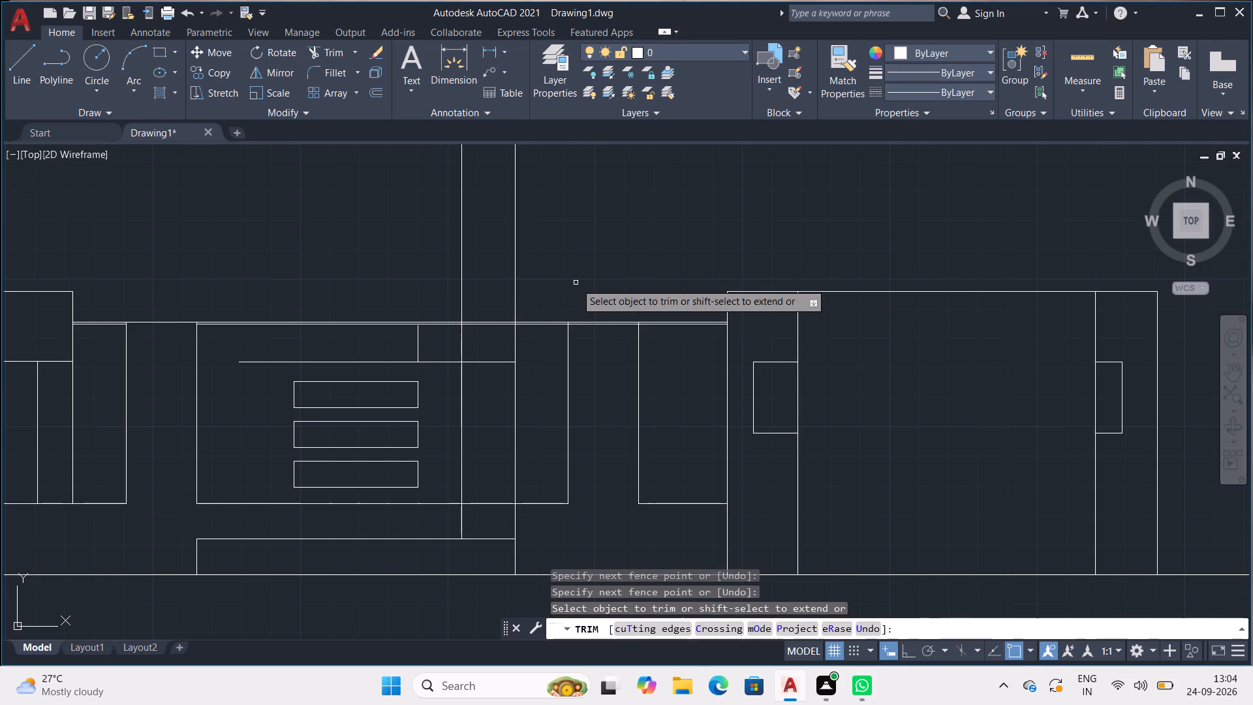
Trim the two tall vertical lines of the shelf bay above the double top edge.
middle_click_drag(581, 266, 786, 264)
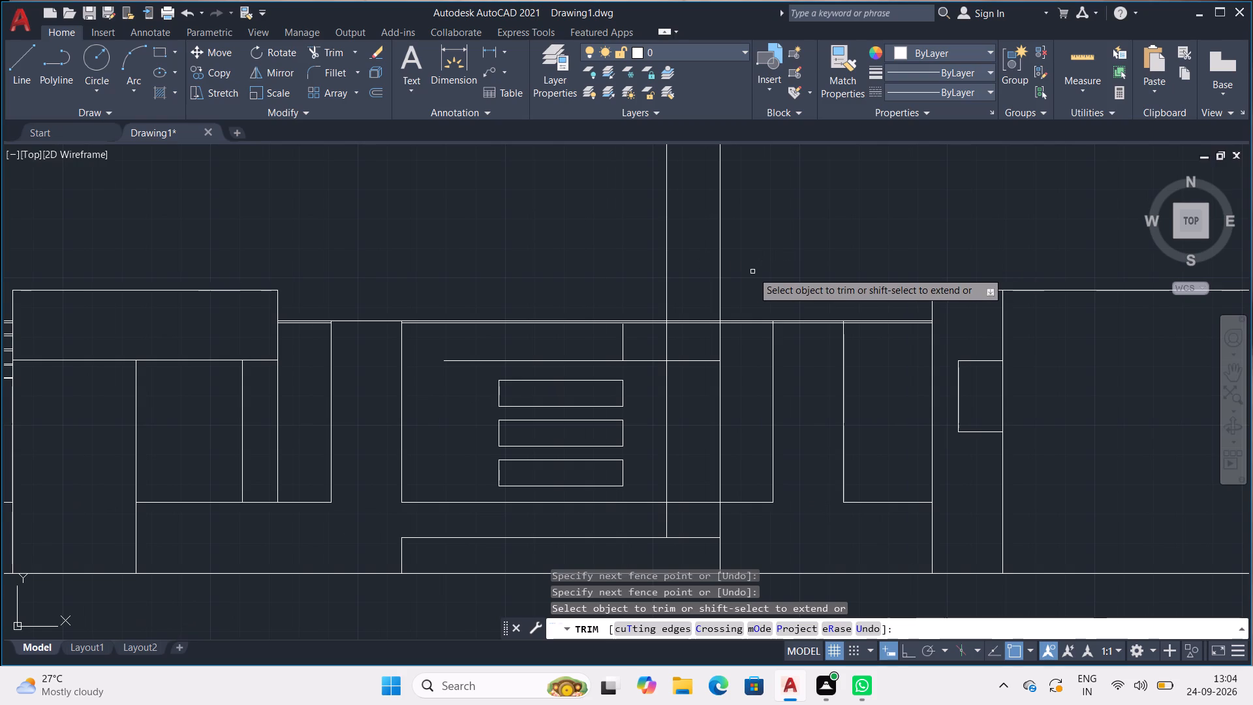
left_click_drag(753, 272, 632, 267)
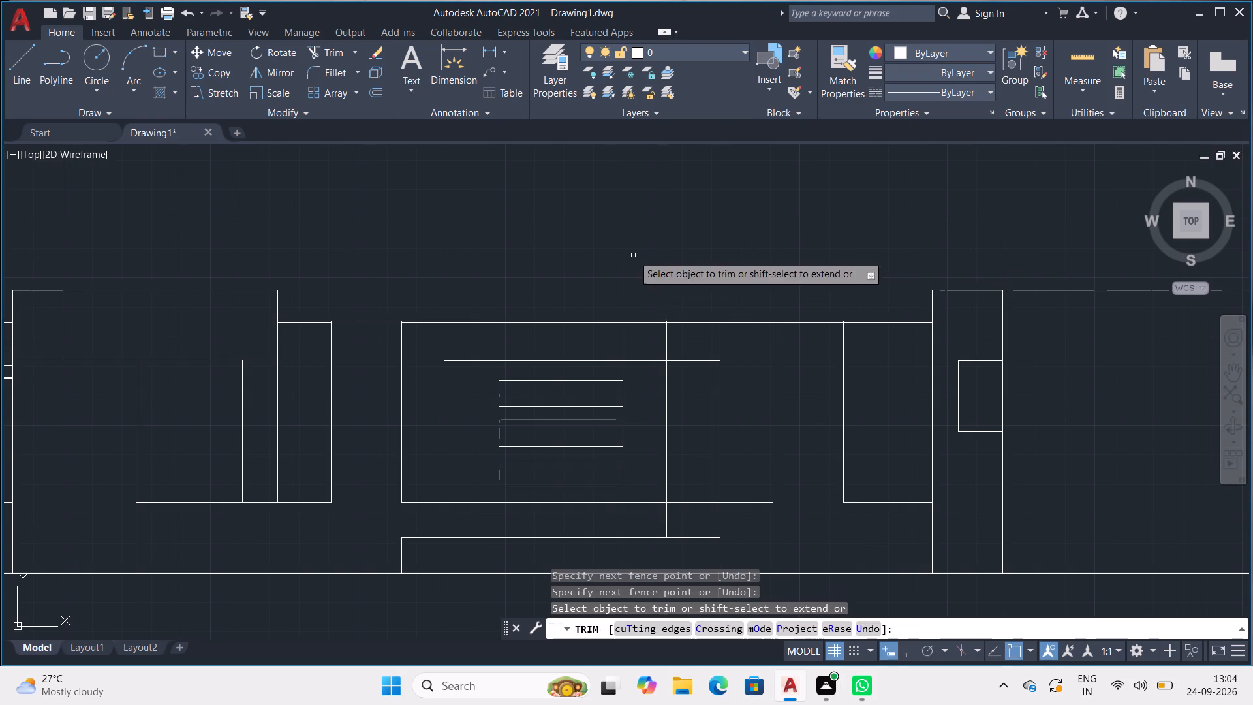
scroll(408, 196, "down", 2)
middle_click_drag(405, 197, 390, 285)
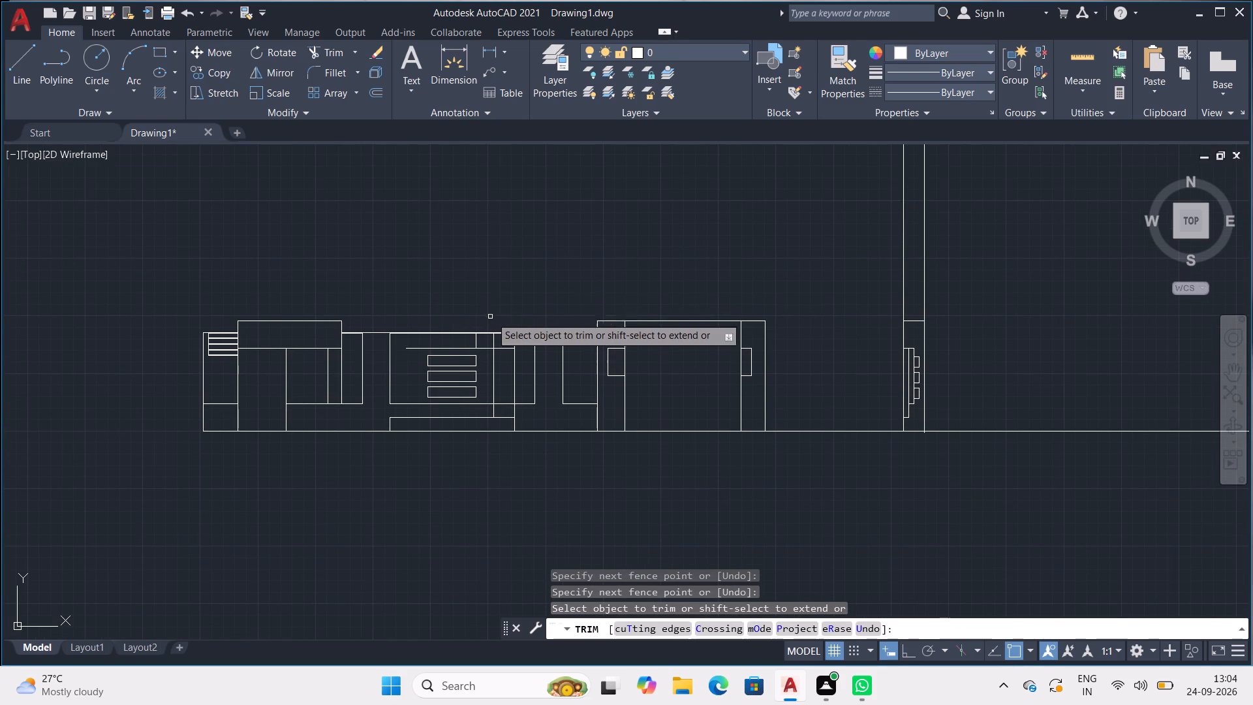
key("Escape")
key("Escape")
key("Escape")
key("Escape")
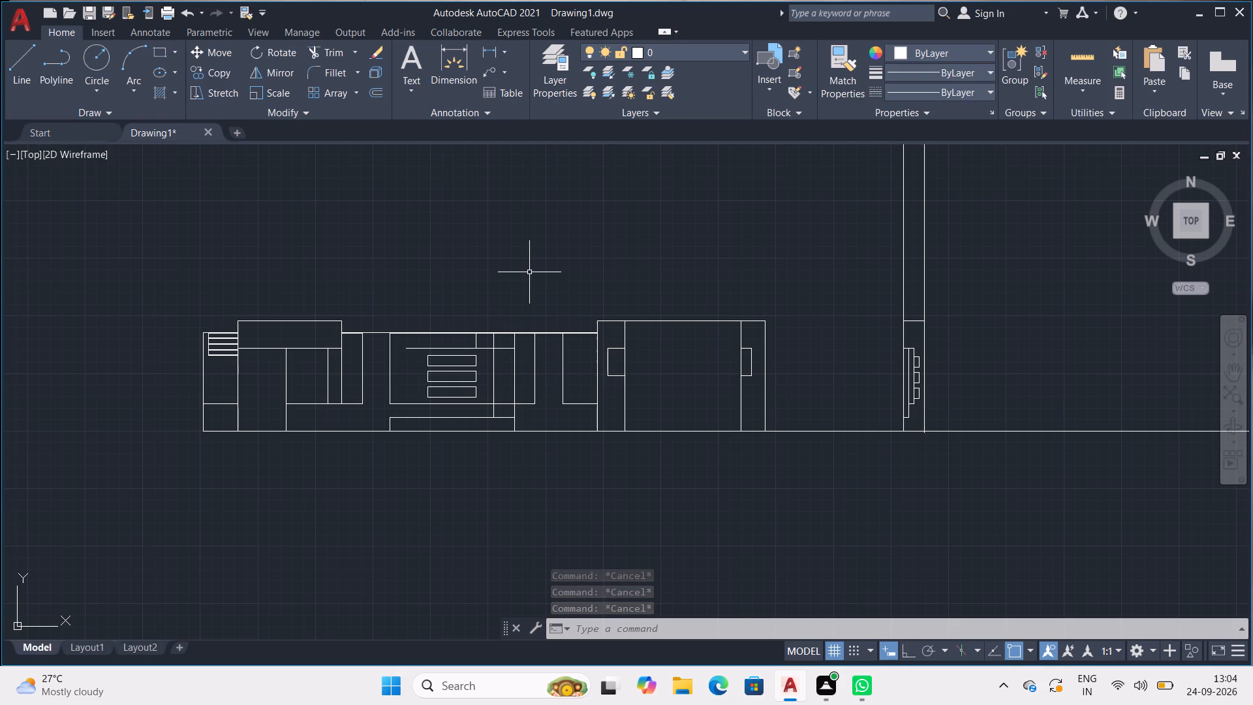
Offset the lower top-edge line of the narrow bay beside the upper box 4-1/2" downward.
scroll(319, 328, "up", 4)
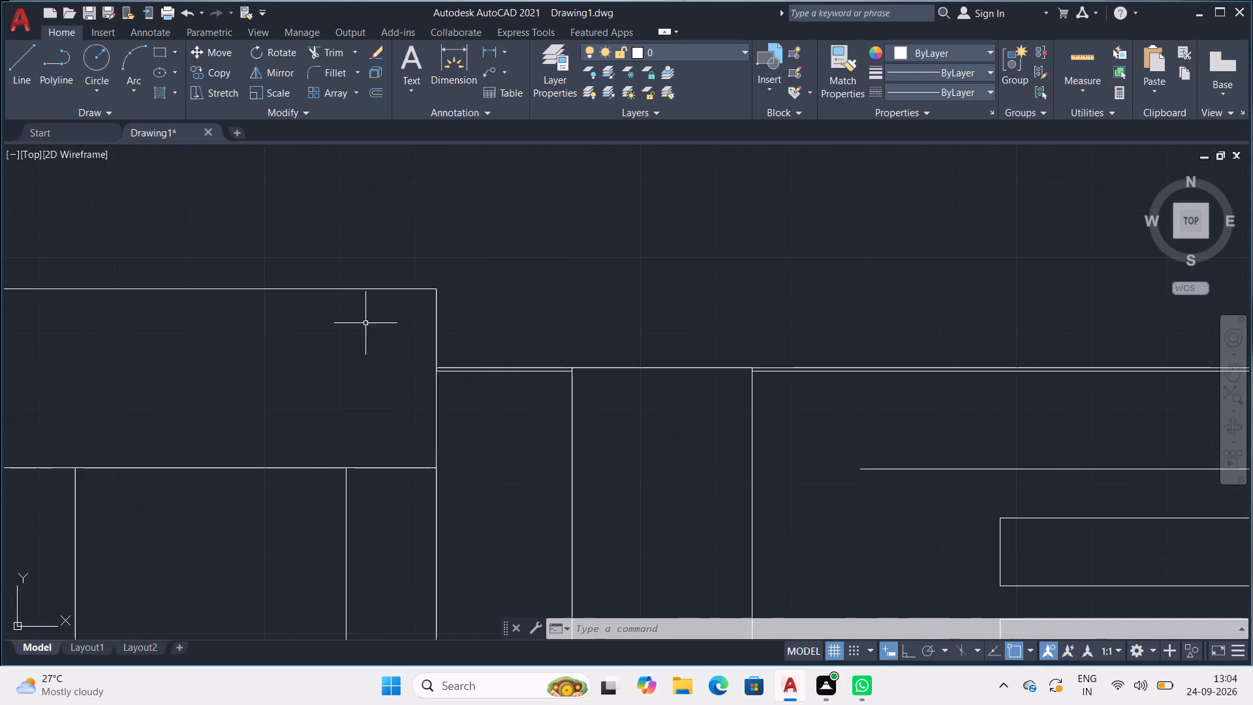
scroll(450, 338, "up", 1)
middle_click_drag(479, 374, 309, 285)
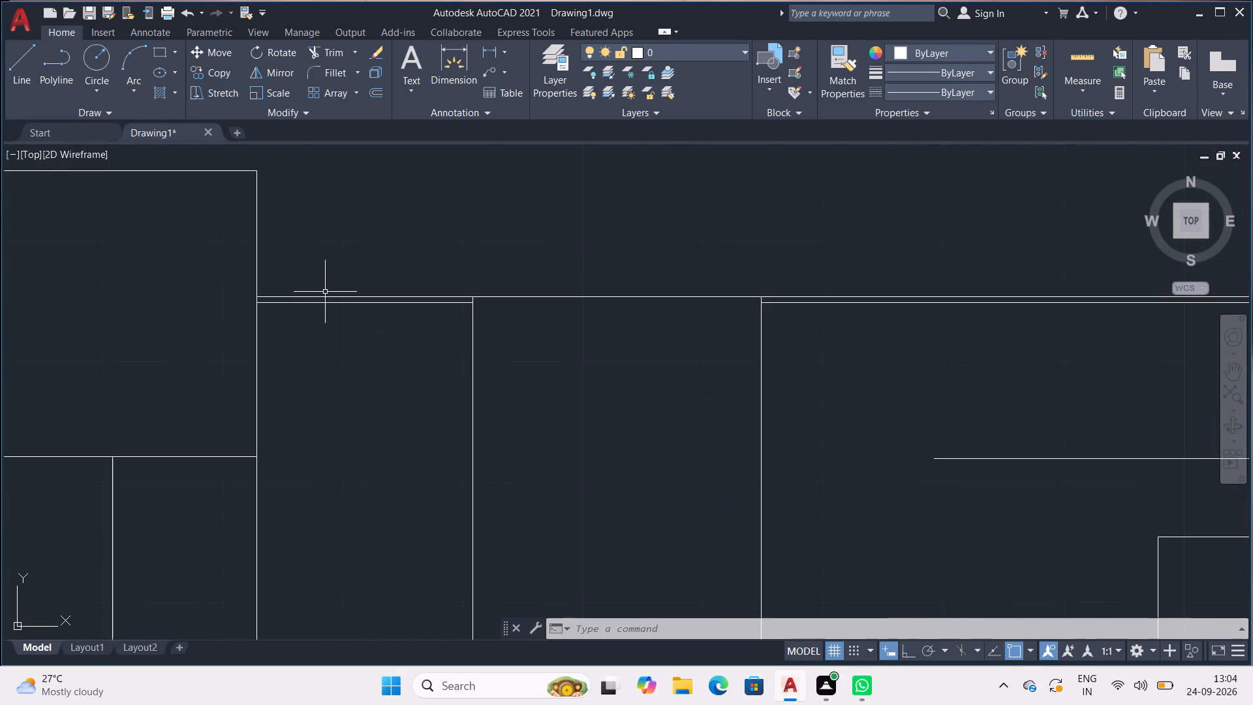
scroll(329, 297, "up", 1)
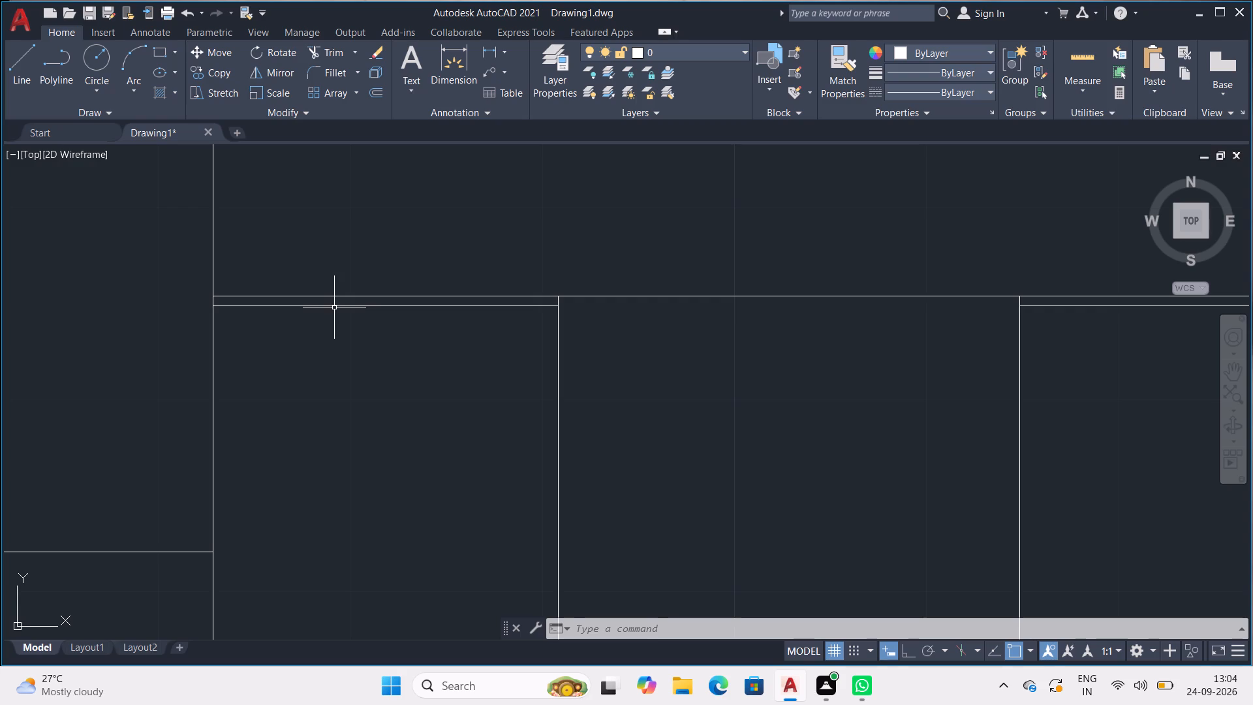
key("o")
key("Return")
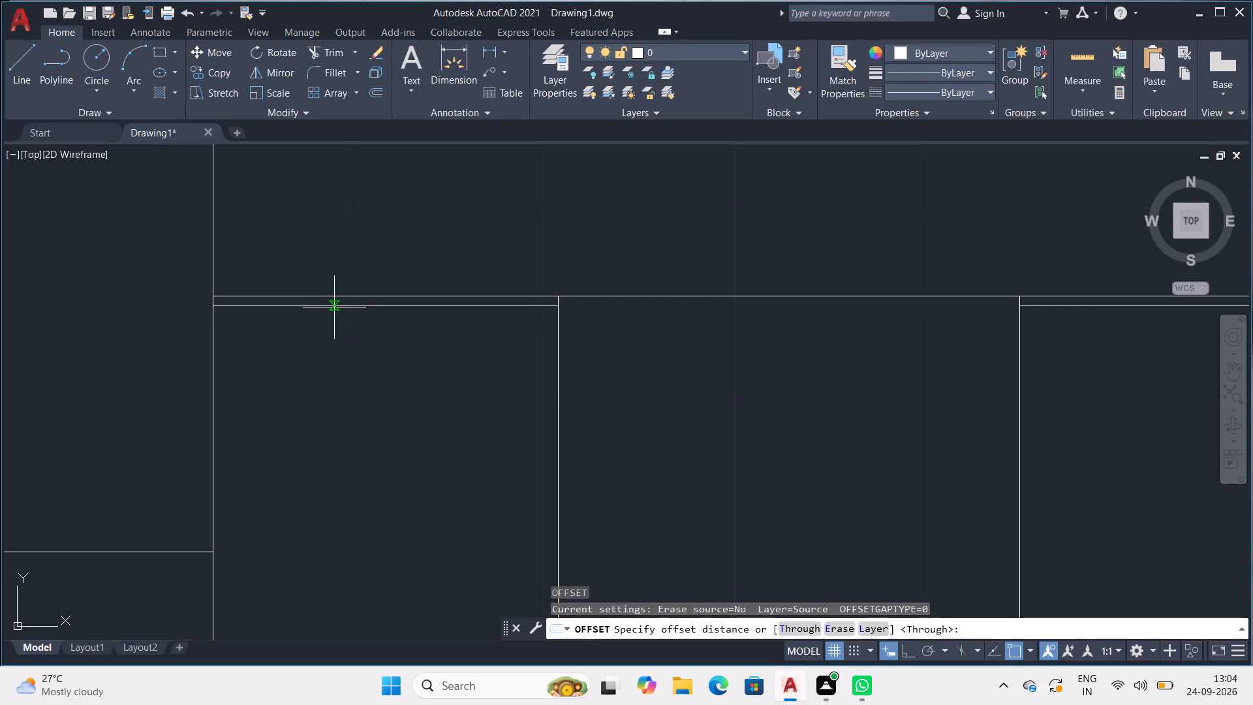
key("Return")
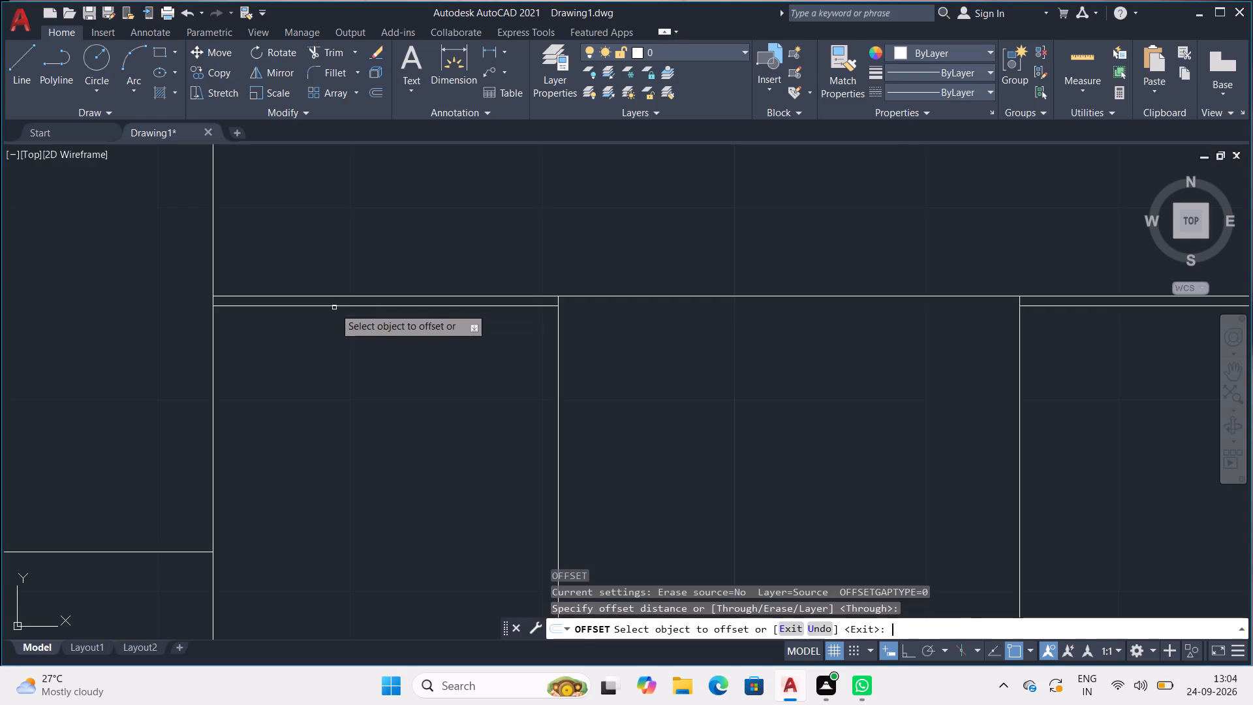
left_click(332, 305)
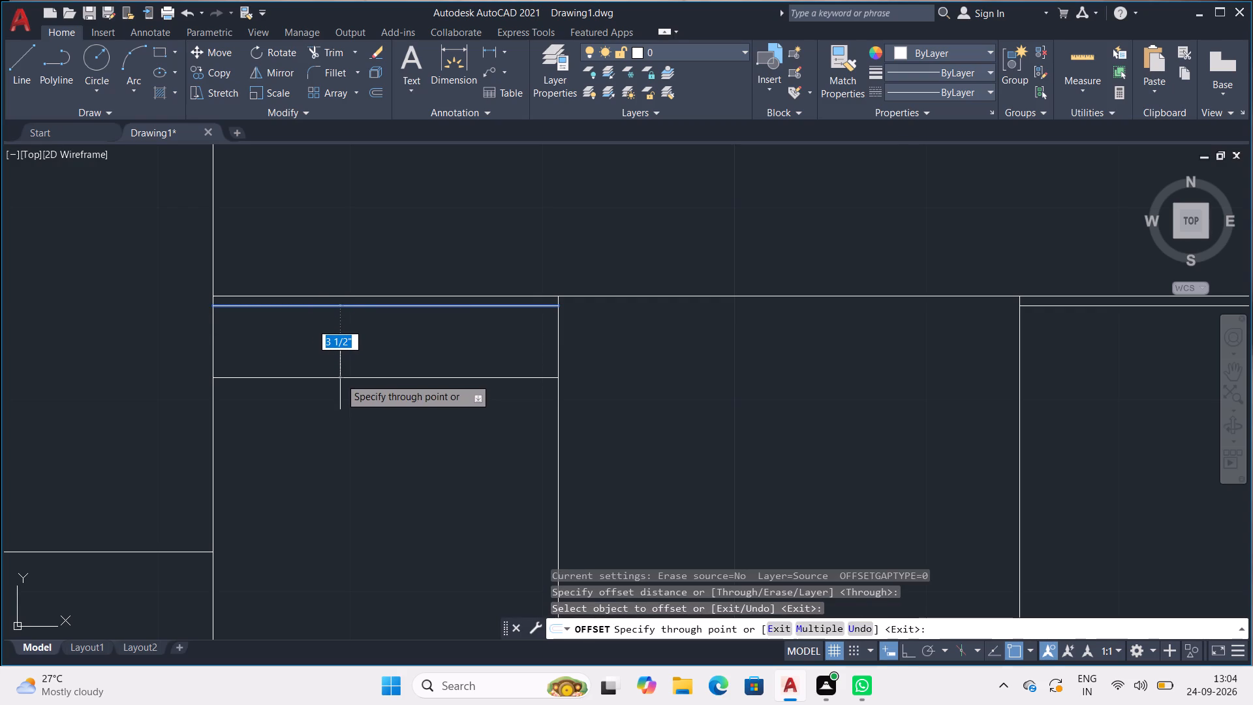
type("4-1/2\"")
key("Return")
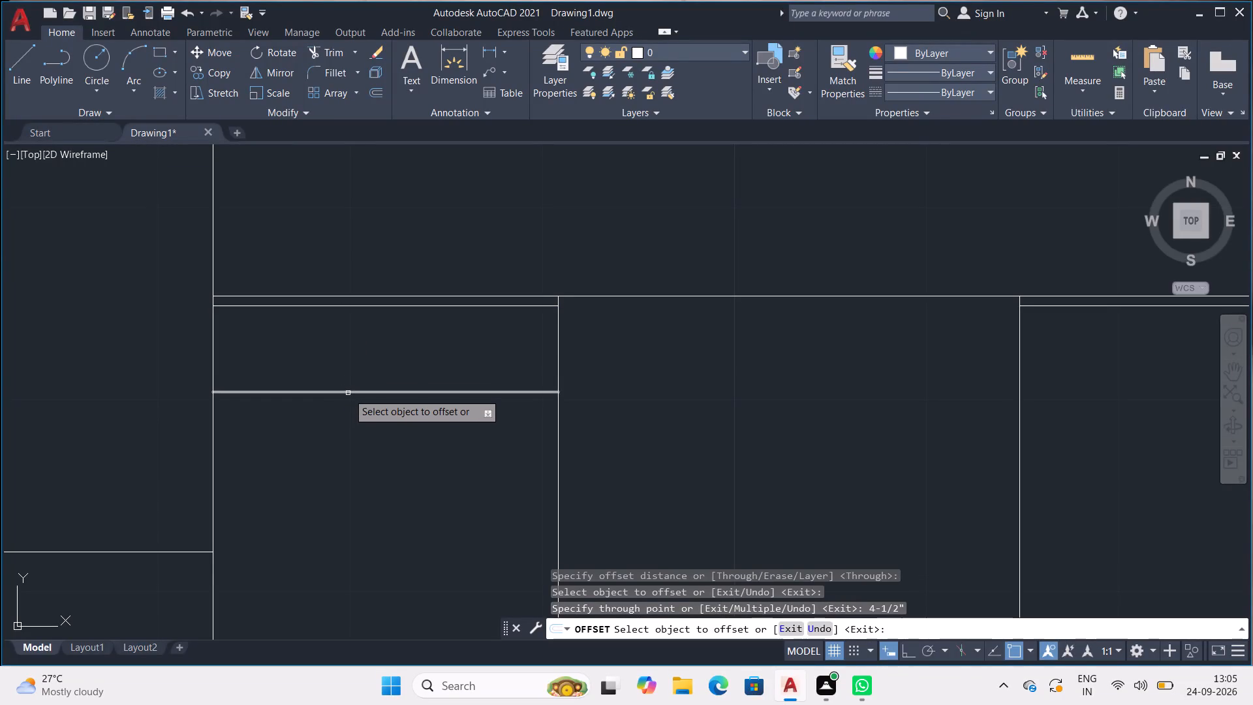
Offset the narrow bay's new horizontal line 1/2" downward to form a thin shelf.
left_click(348, 392)
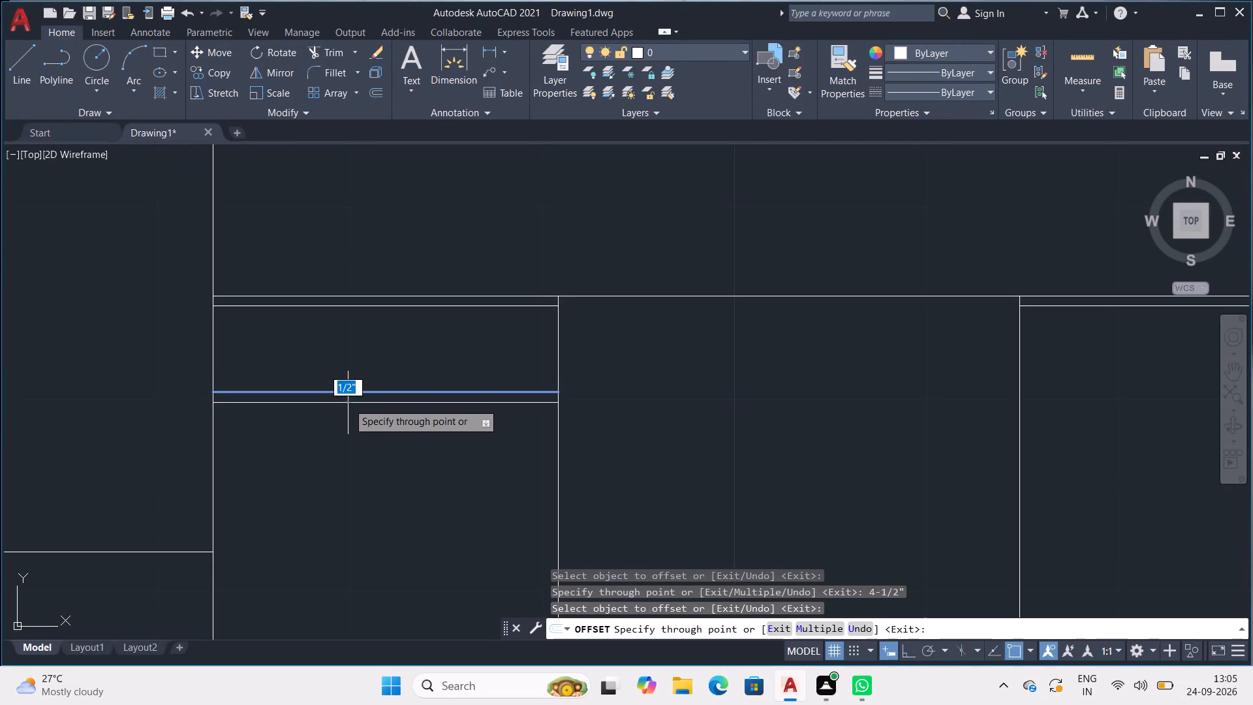
type("1/2\"")
key("Return")
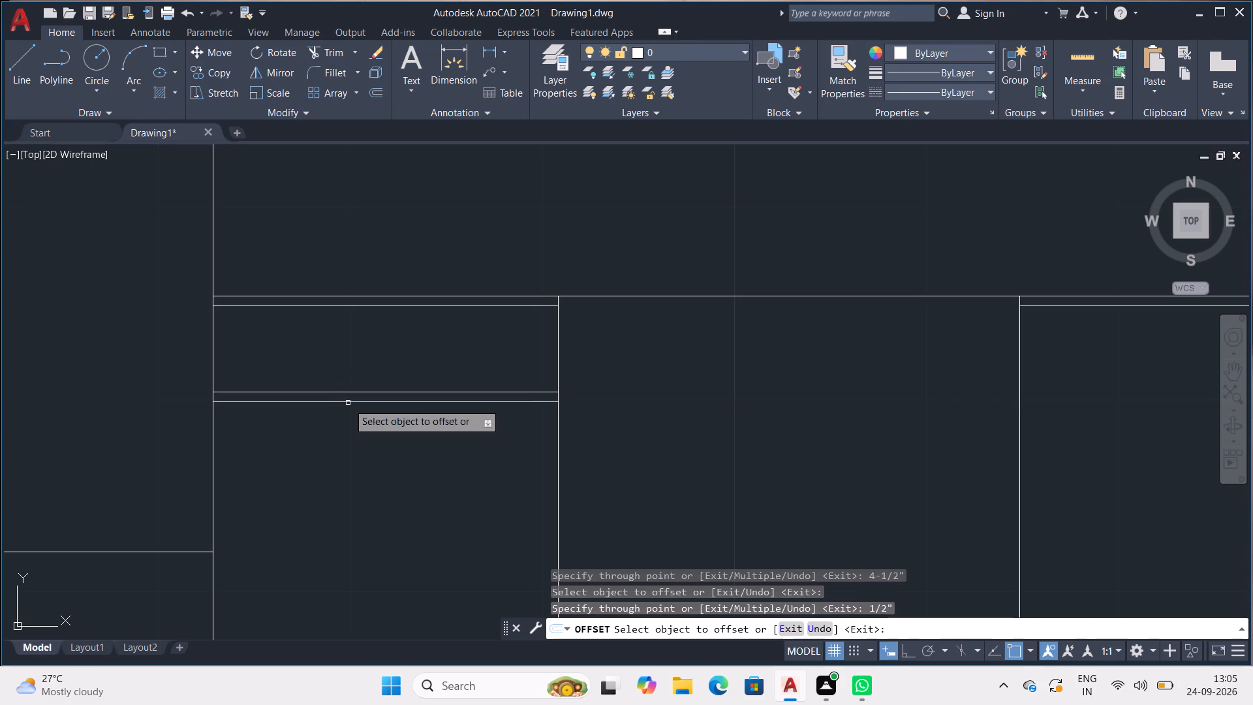
scroll(435, 390, "down", 3)
middle_click_drag(490, 390, 330, 411)
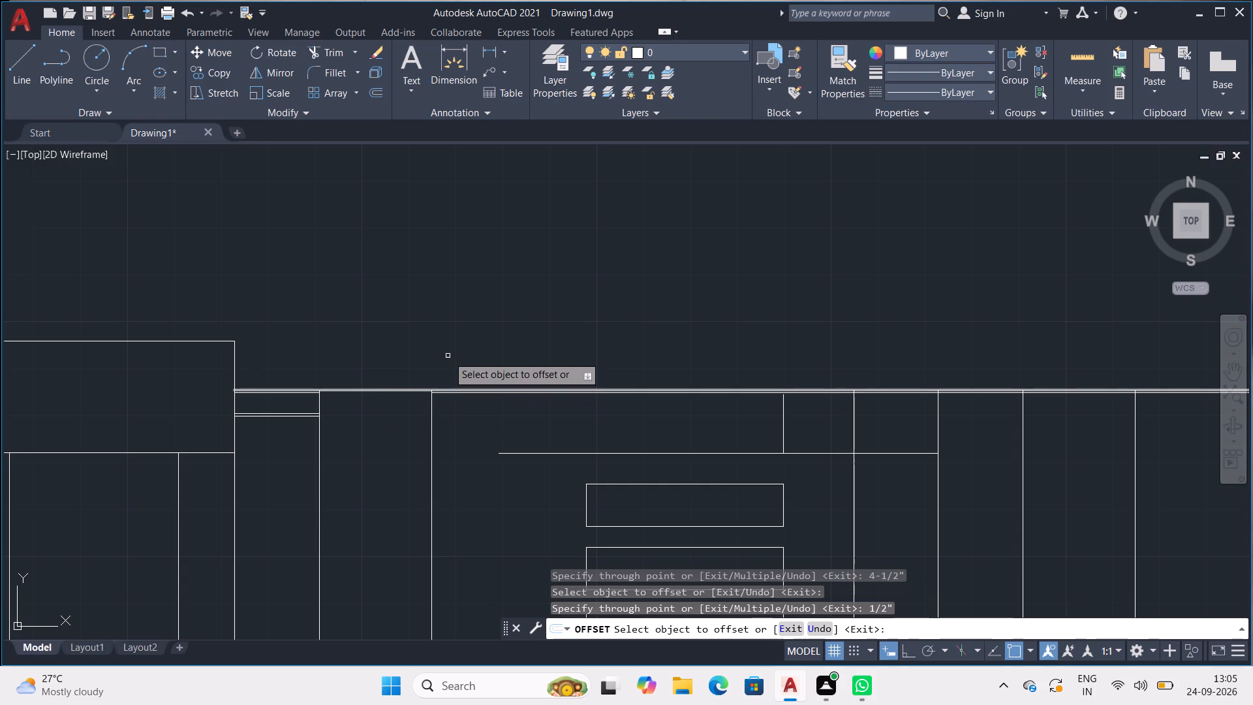
key("Escape")
key("Escape")
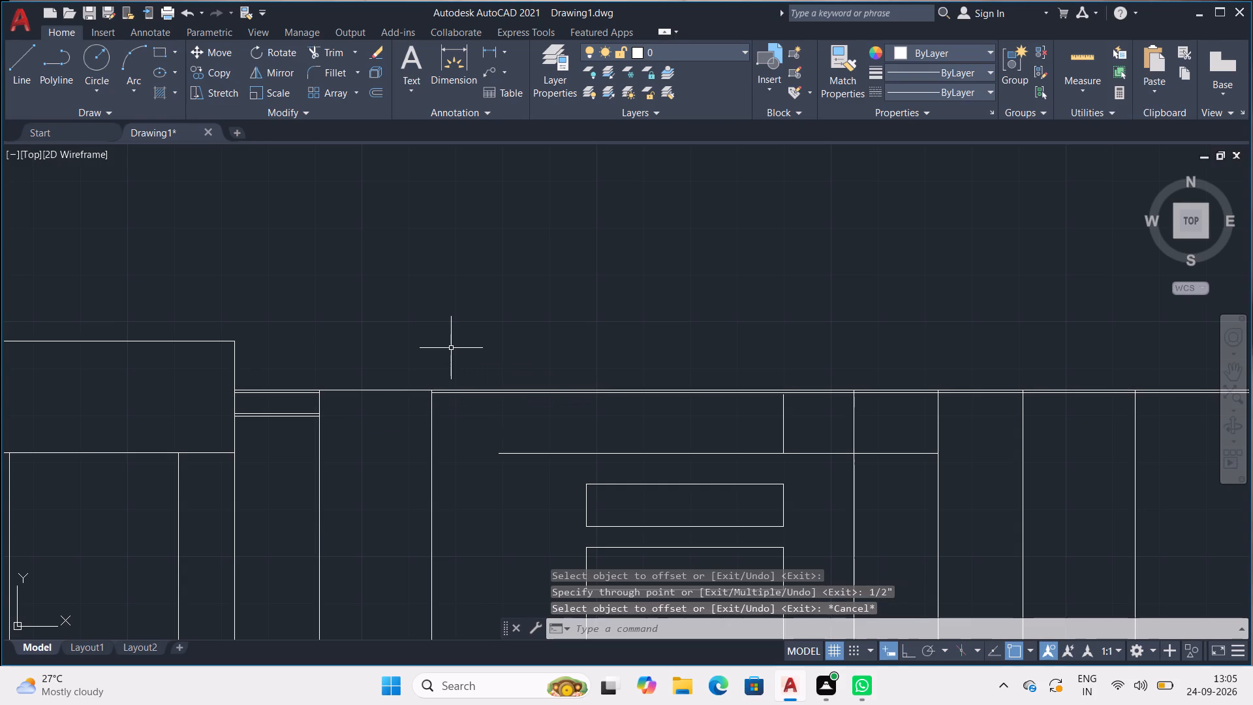
Draw a 1'6" line into the shelf bay from its side vertical, starting level with the open-ended horizontal line.
key("l")
key("Return")
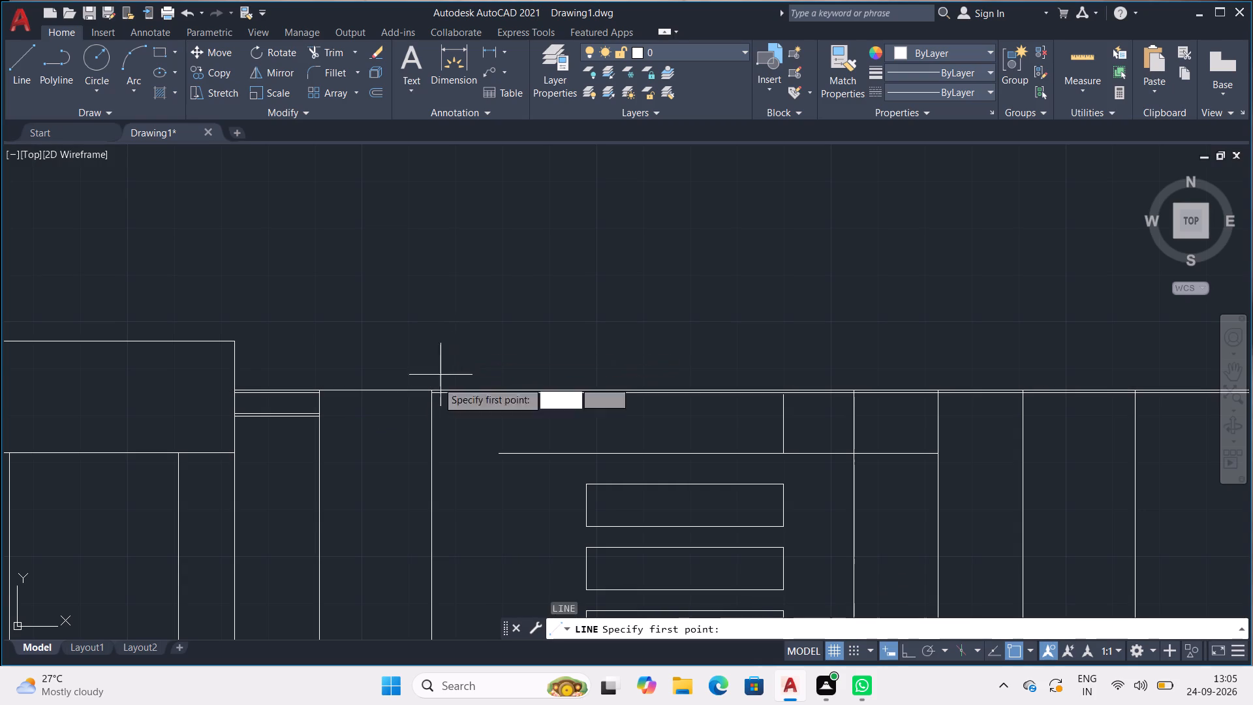
scroll(436, 409, "up", 2)
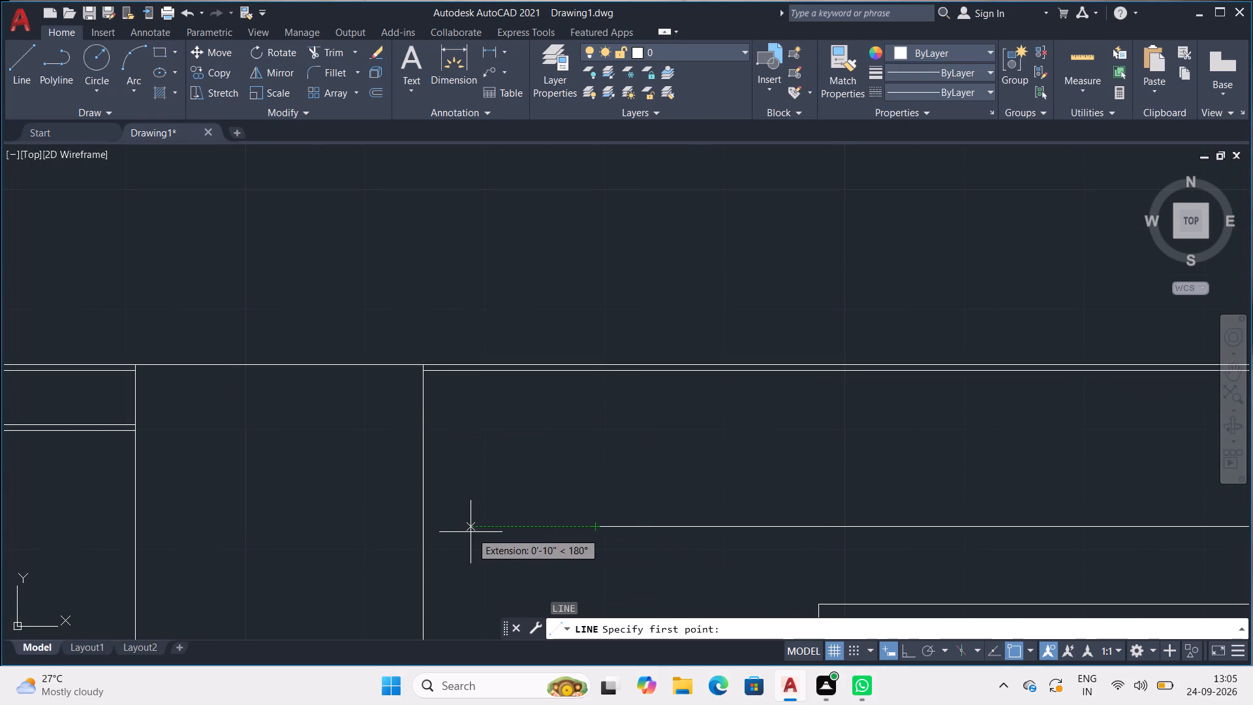
left_click(425, 527)
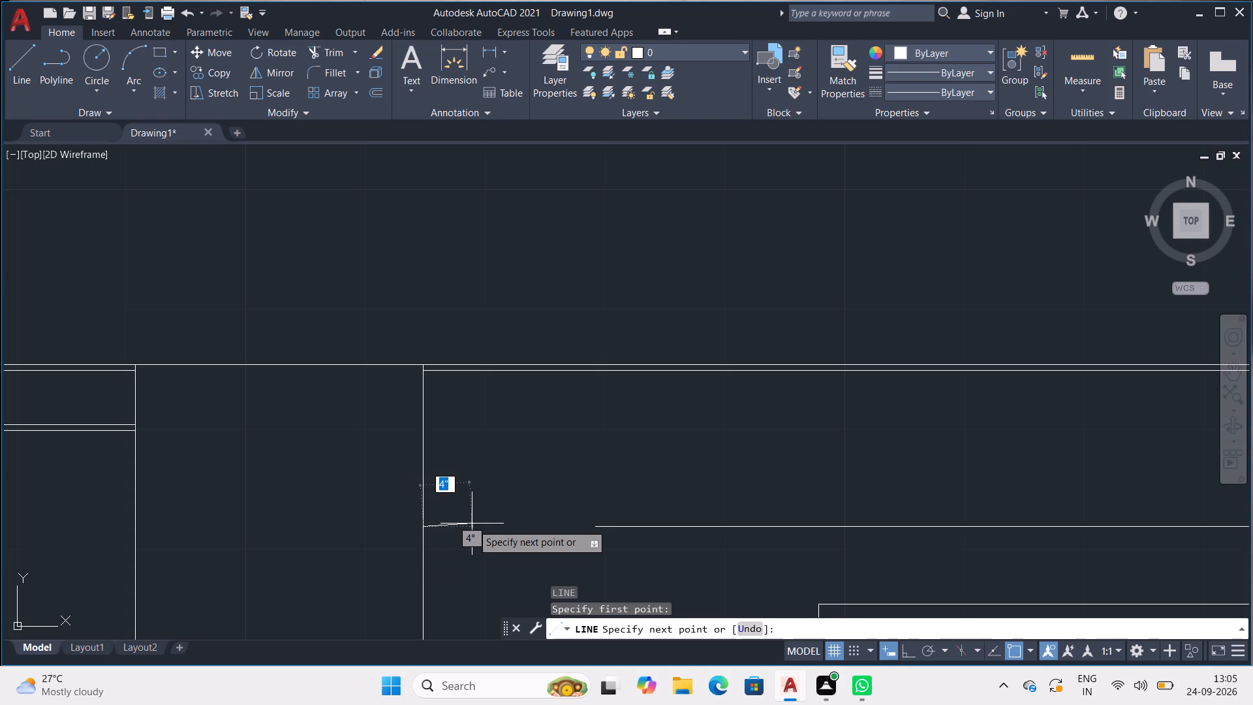
type("1'6\"")
key("Return")
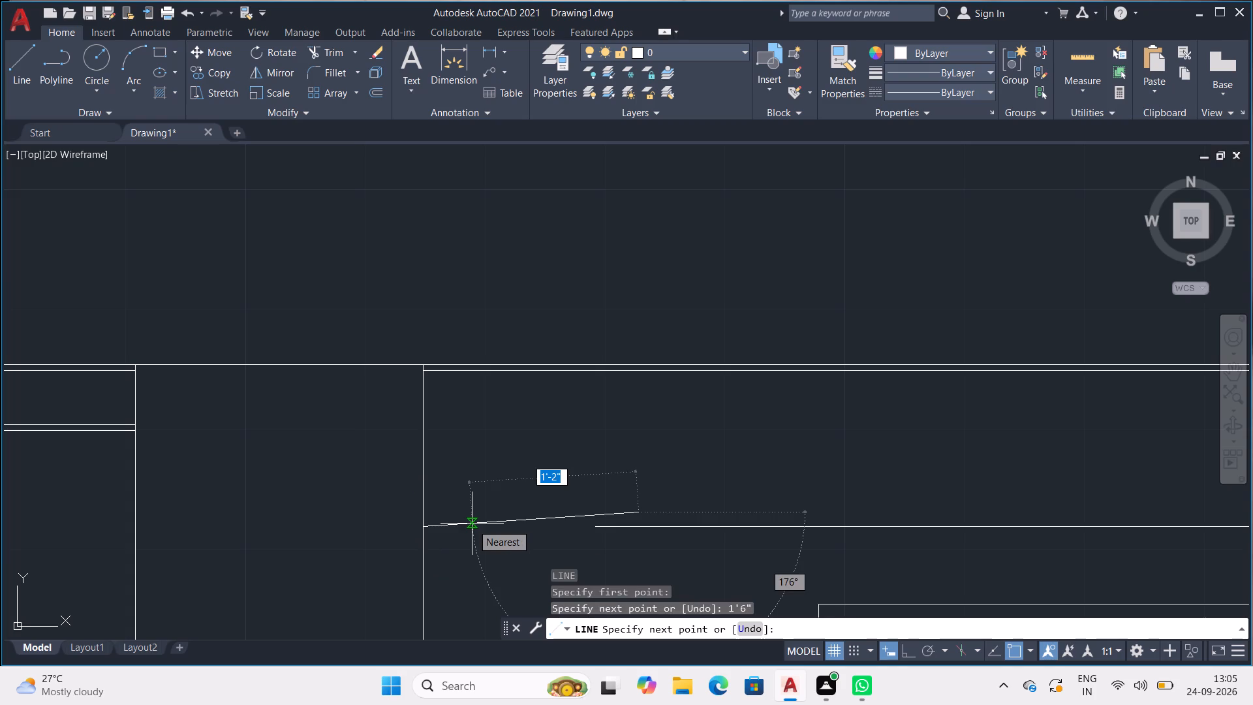
With Ortho on, continue from the 1'6" endpoint vertically above the double top edge and back down below the open-ended horizontal line.
key("F8")
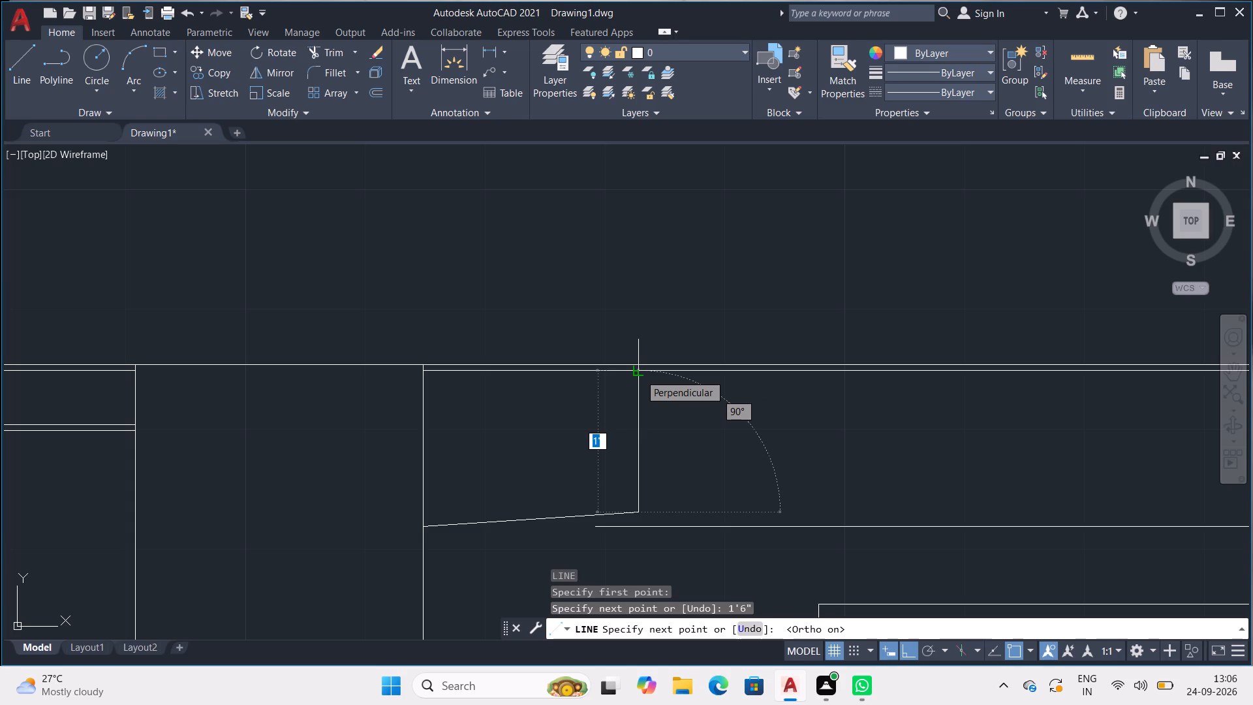
scroll(640, 374, "down", 3)
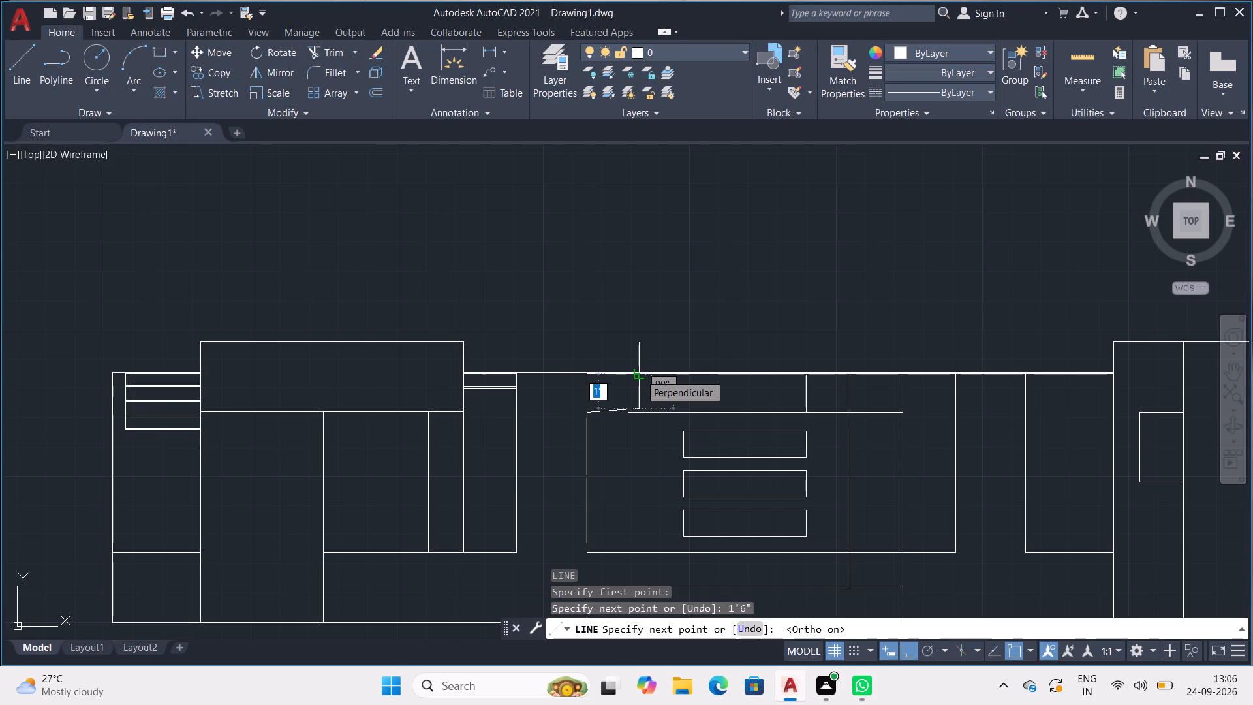
scroll(640, 374, "up", 3)
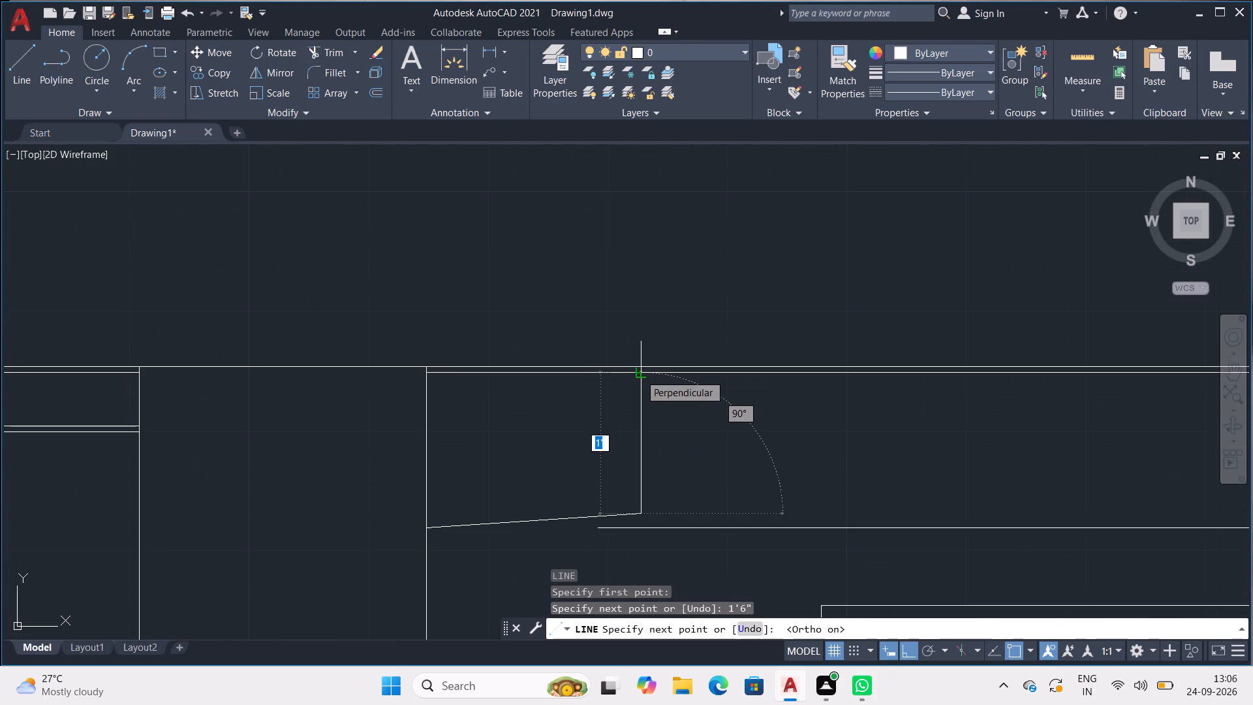
scroll(640, 374, "up", 1)
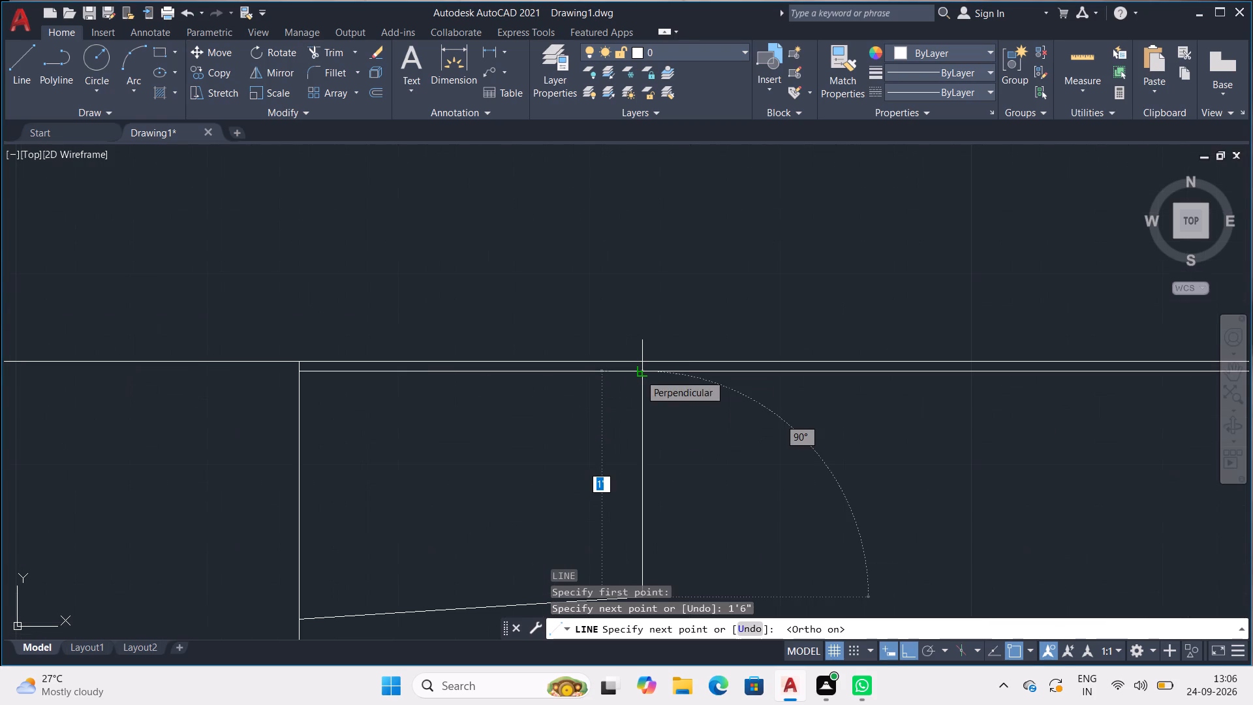
left_click(643, 253)
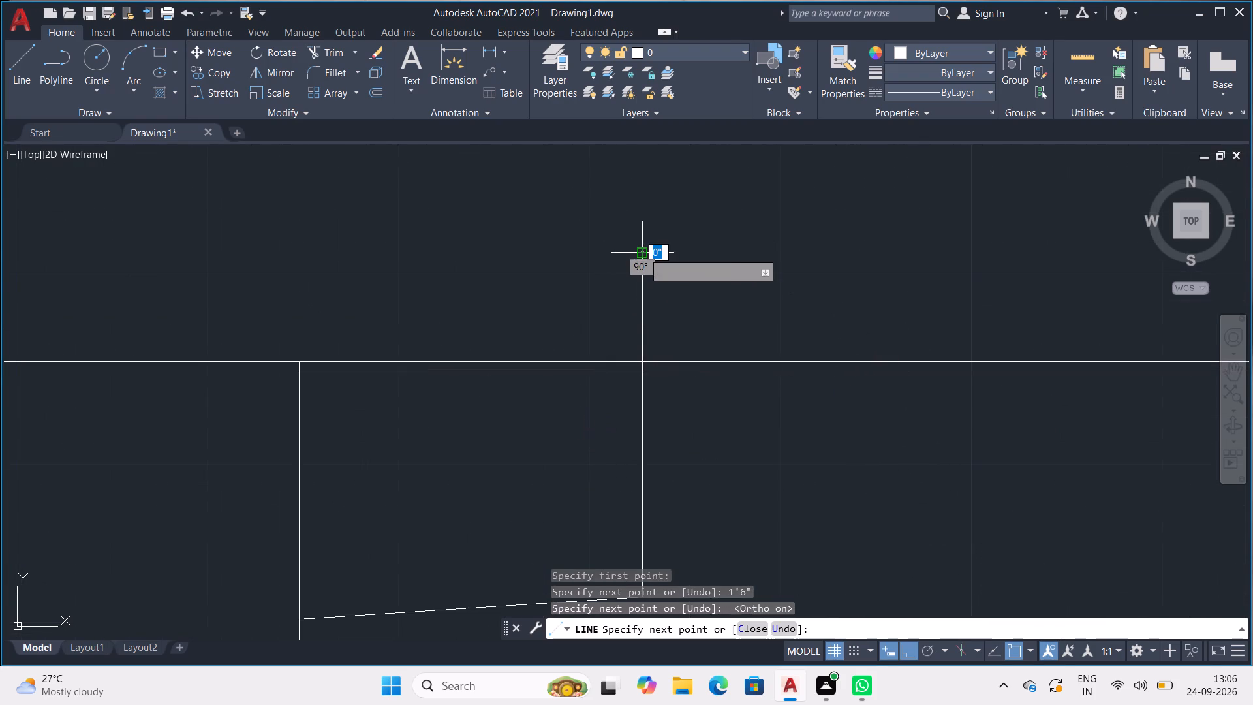
scroll(647, 270, "down", 2)
left_click(657, 463)
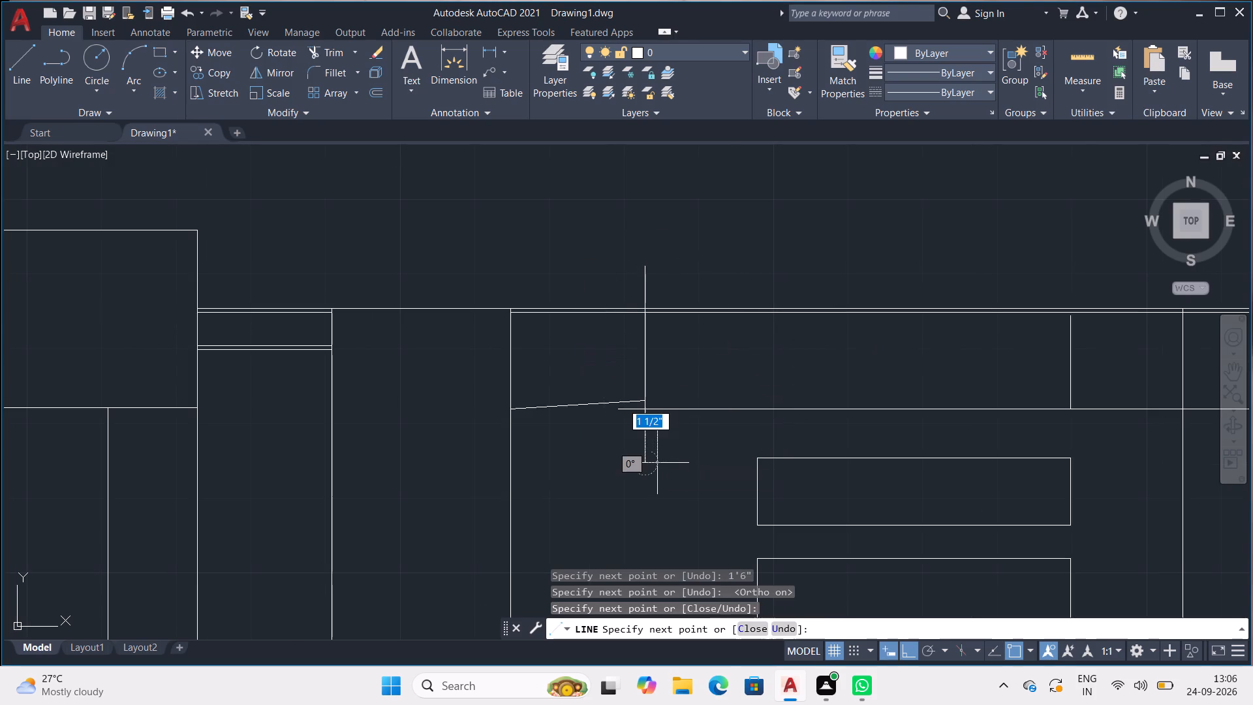
key("space")
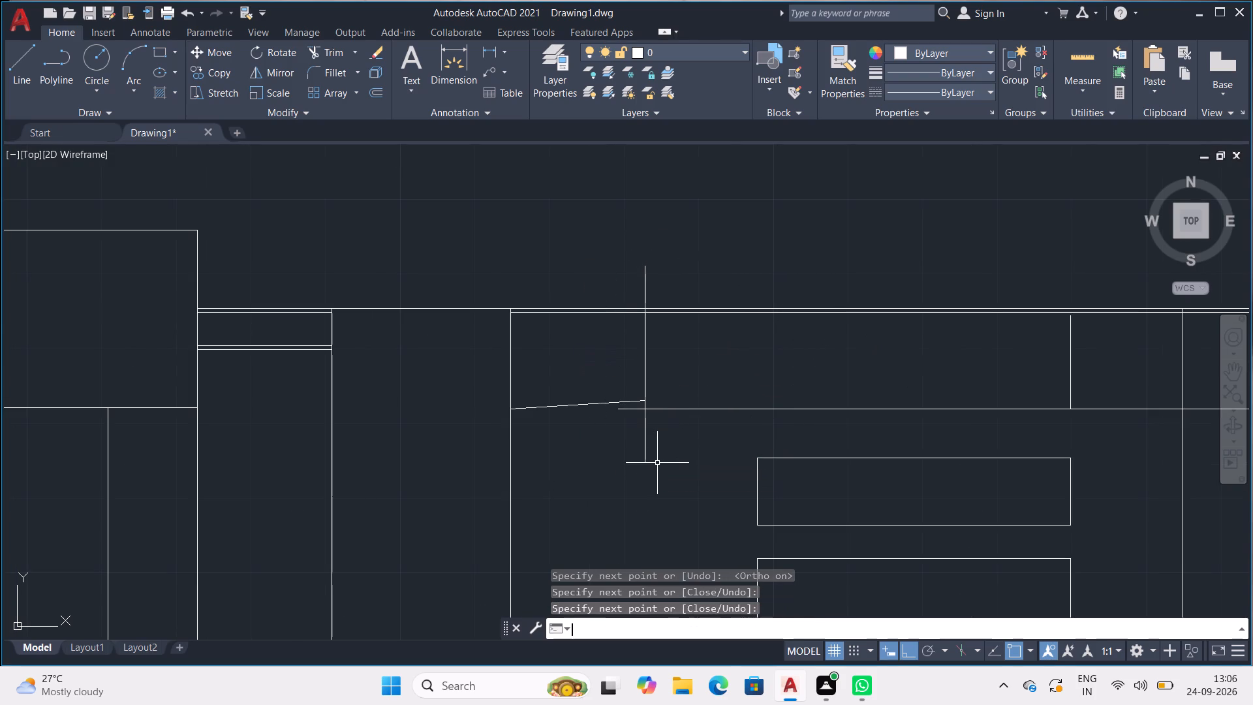
Trim away the slanted 1'6" line and the horizontal line's stub where they meet the new vertical in the shelf bay.
type("TR")
key("Return")
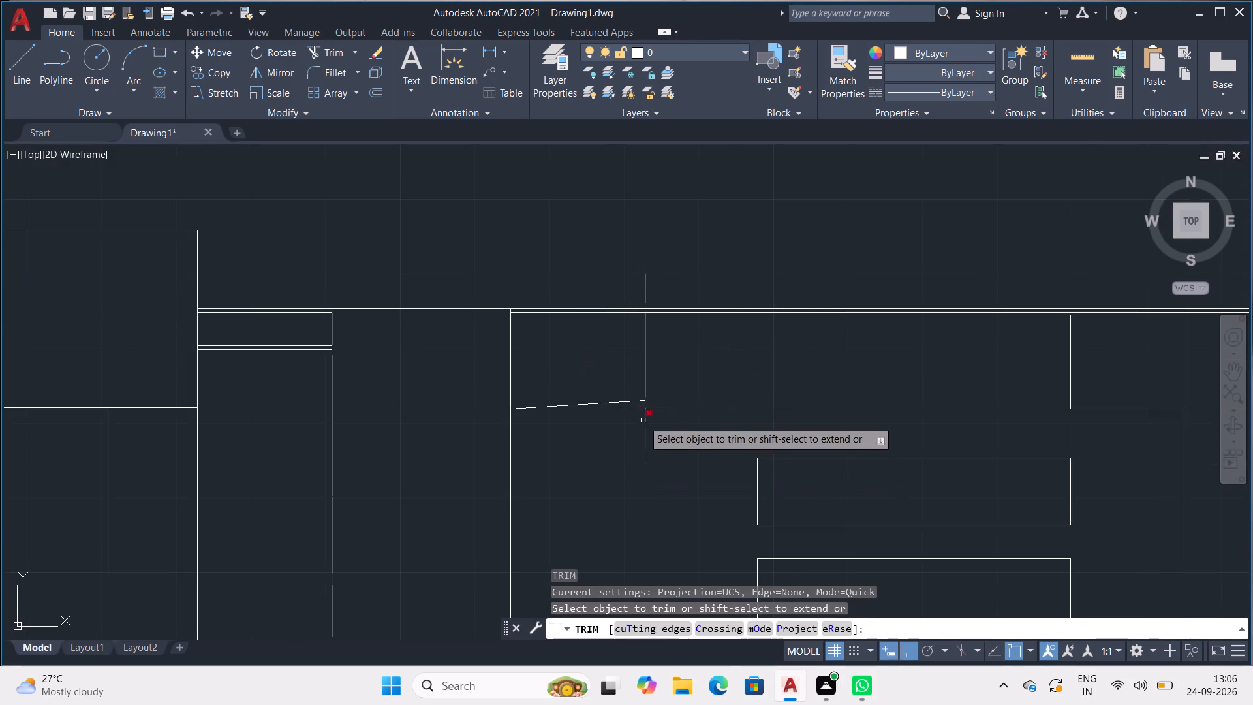
left_click_drag(609, 369, 630, 439)
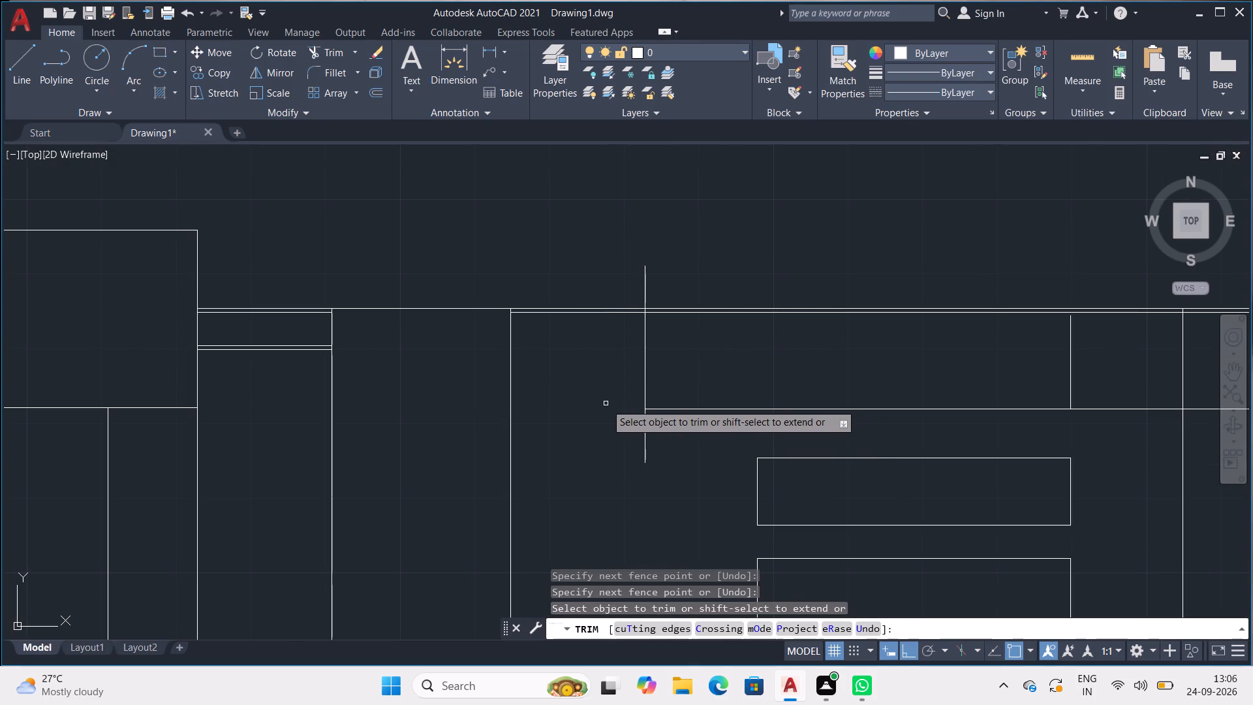
key("Escape")
key("Escape")
key("Escape")
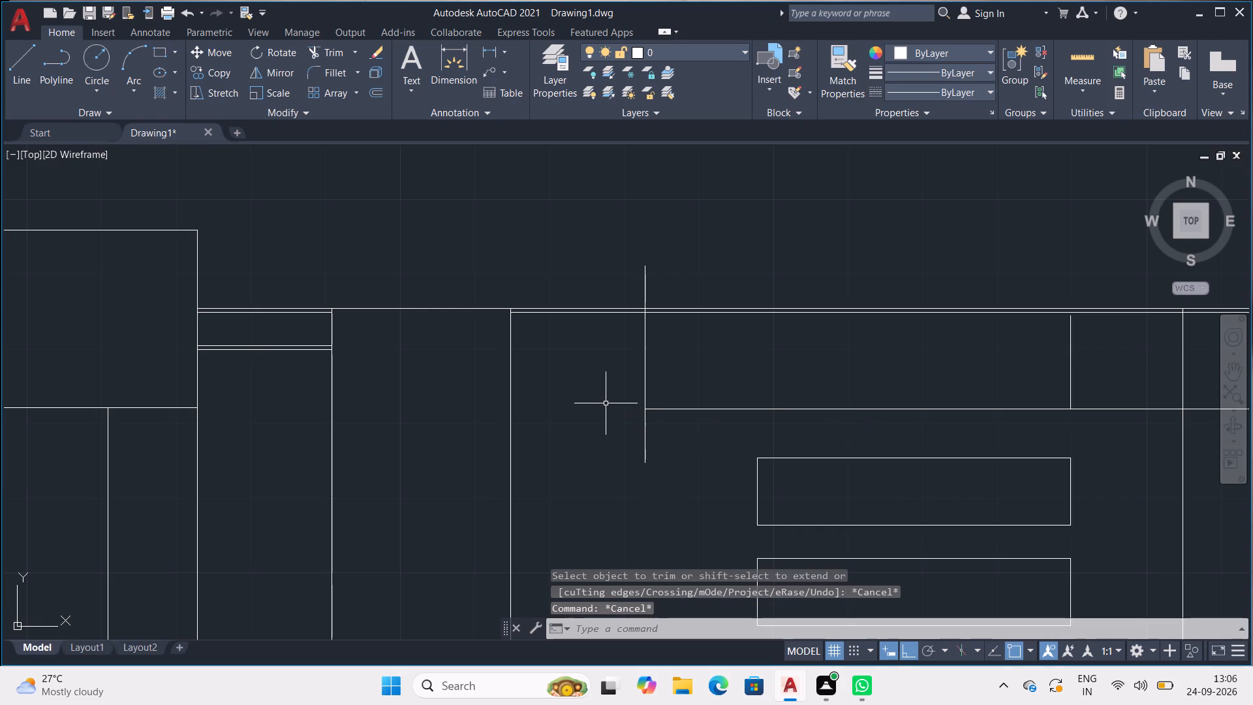
Trim the new vertical's tail below the horizontal line to leave a clean corner.
type("TR")
key("Return")
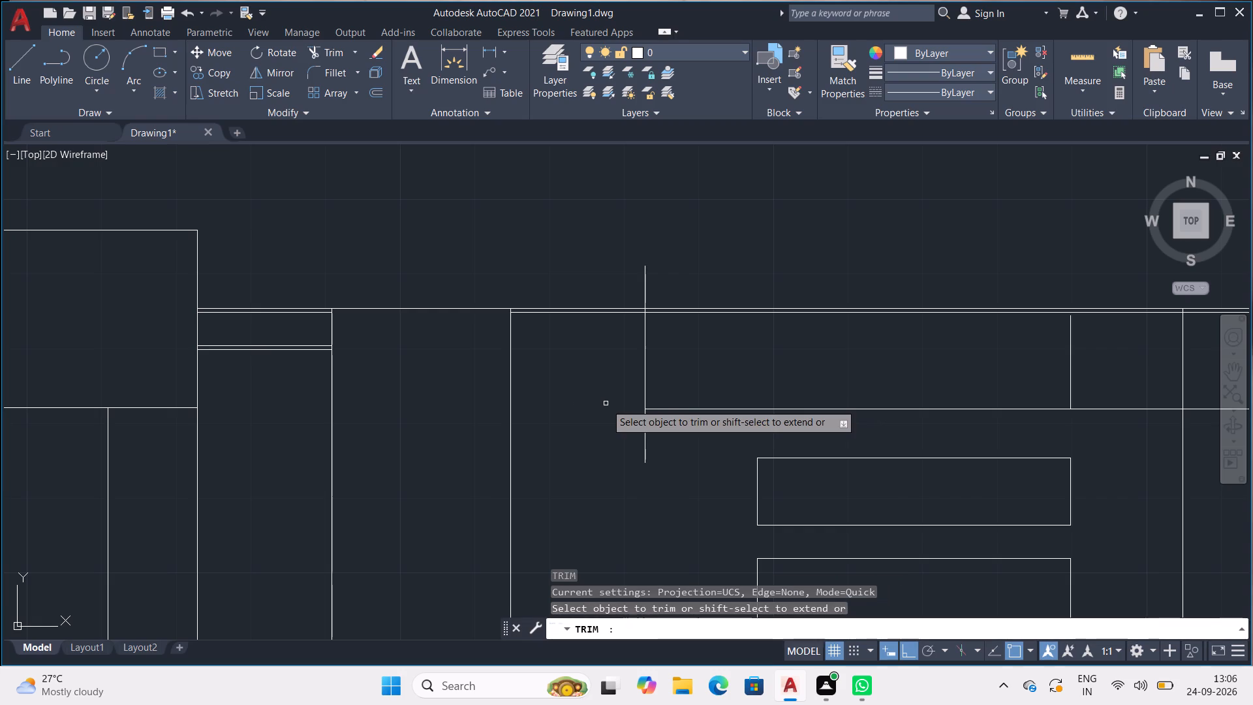
left_click_drag(609, 438, 709, 431)
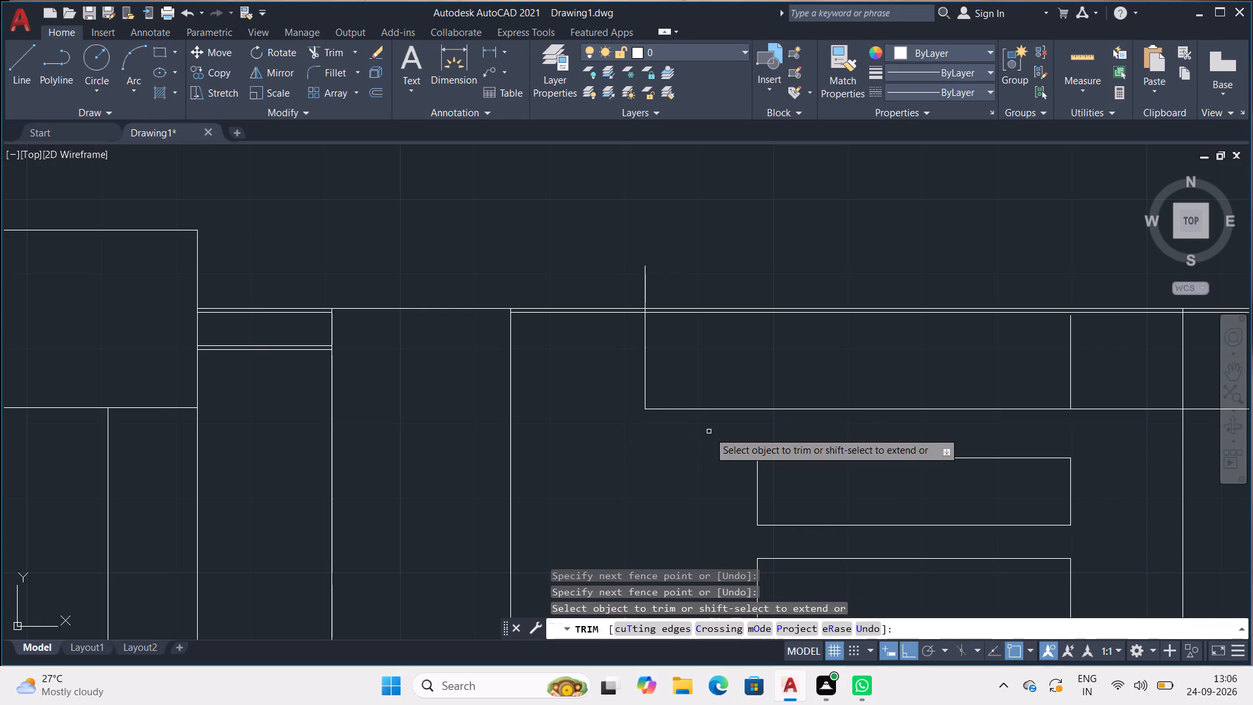
key("Escape")
key("Escape")
key("Escape")
key("Escape")
key("Escape")
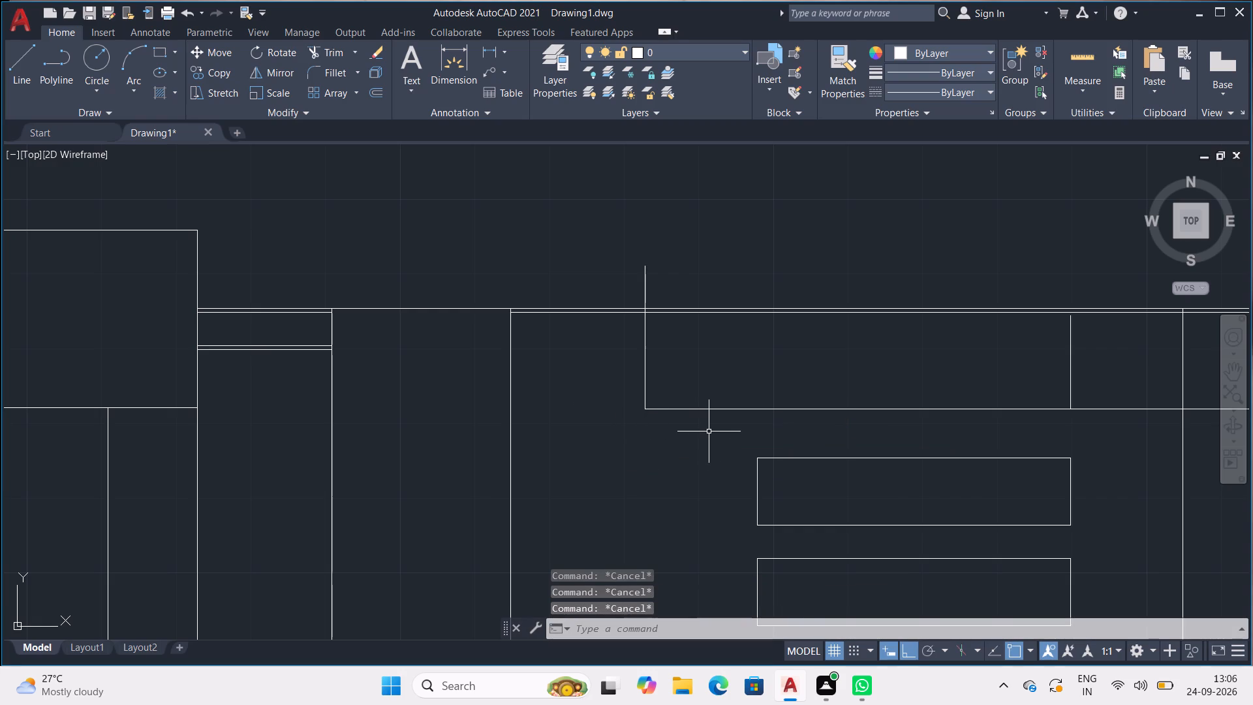
Extend both thin-shelf lines from the narrow bay across the adjoining gap to the new vertical.
type("EX")
key("Return")
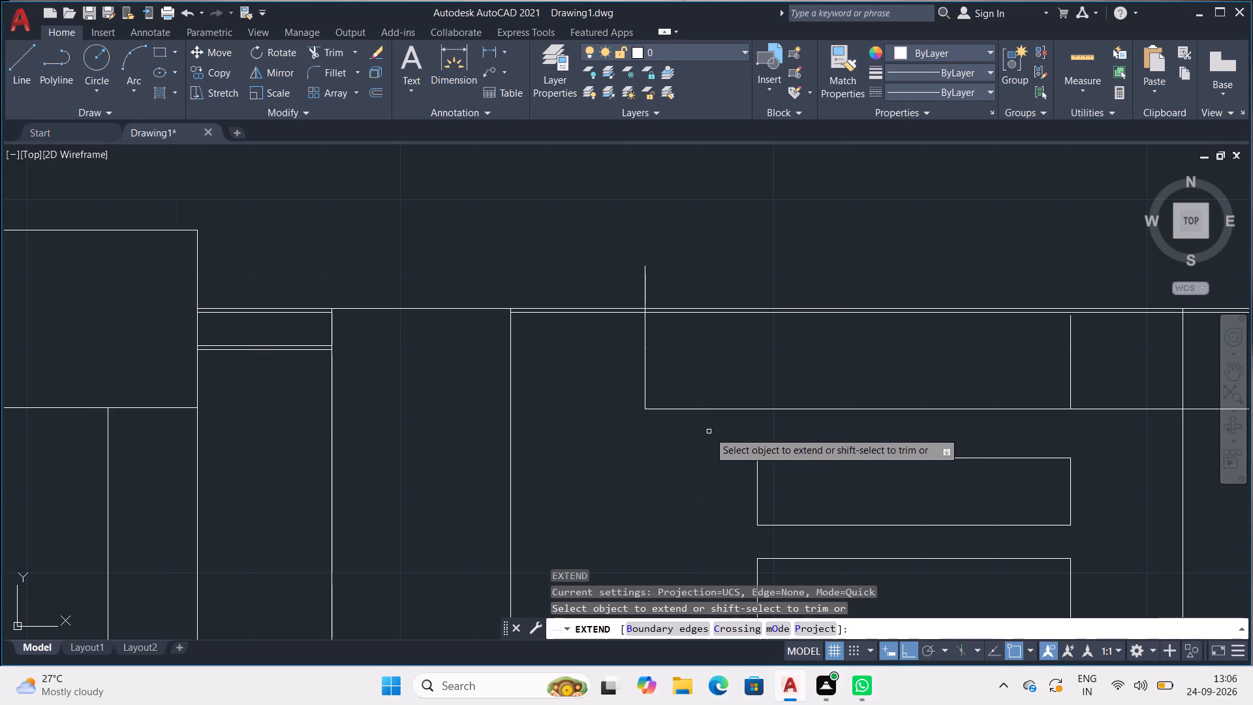
left_click(299, 345)
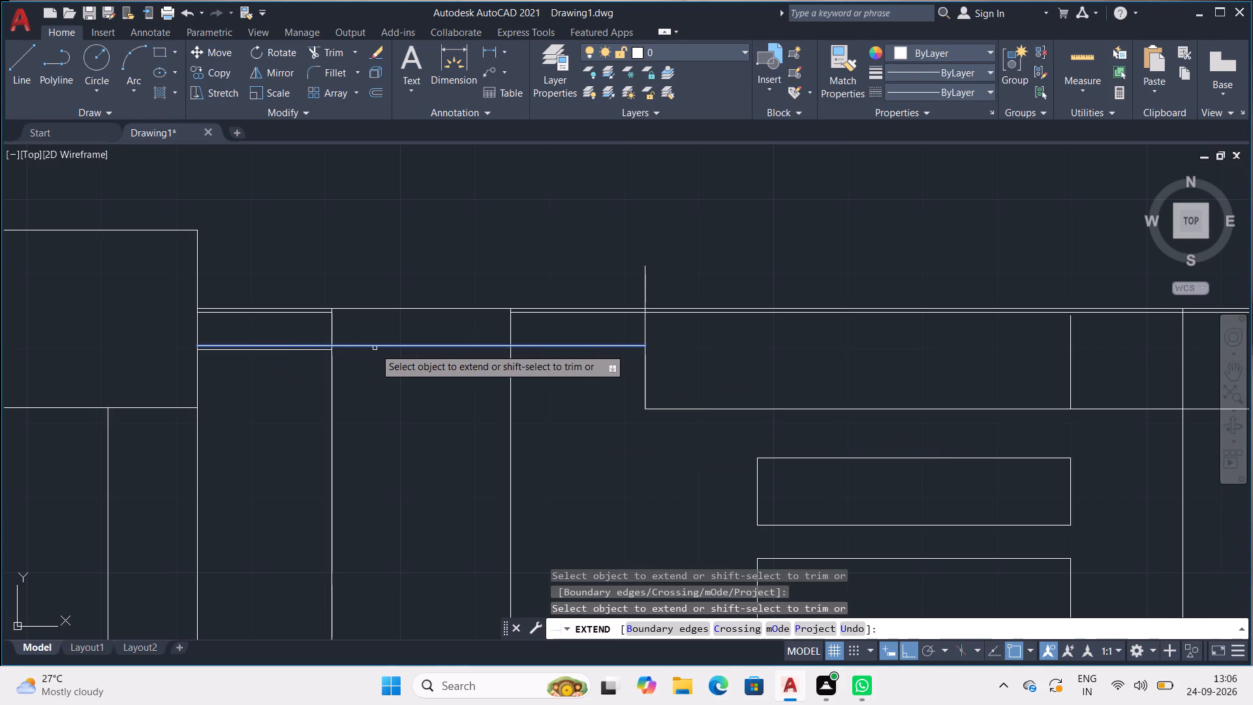
left_click(375, 348)
left_click(316, 349)
left_click(368, 351)
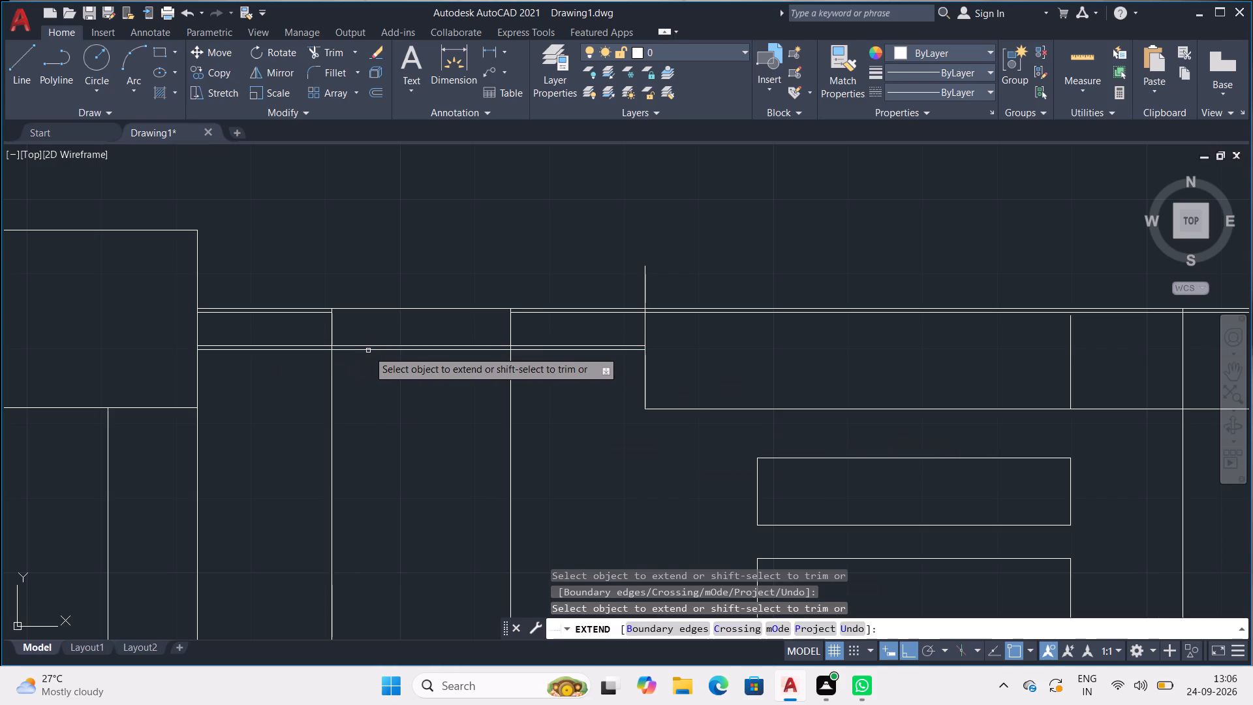
key("Escape")
key("Escape")
Trim both extended shelf lines out of the open gap between the narrow bay and the drawer bay.
type("TR")
key("Return")
left_click_drag(395, 330, 395, 368)
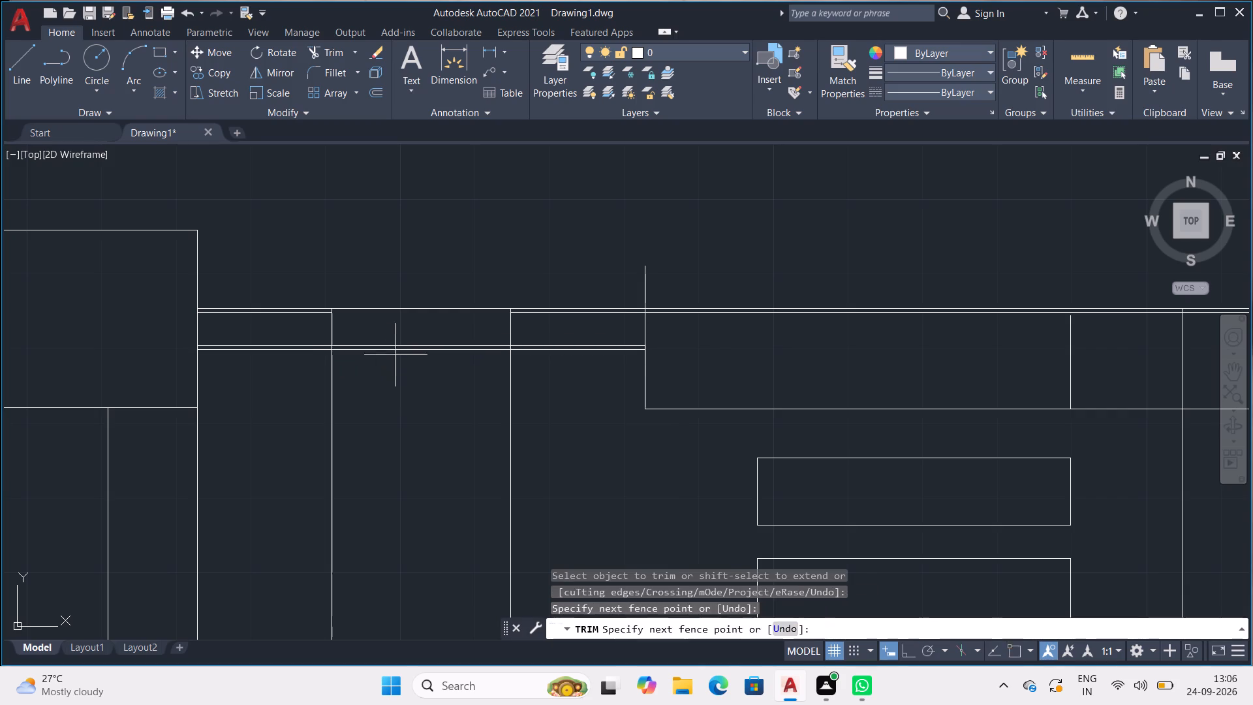
left_click_drag(395, 368, 394, 394)
scroll(423, 355, "down", 4)
middle_click_drag(395, 377, 271, 238)
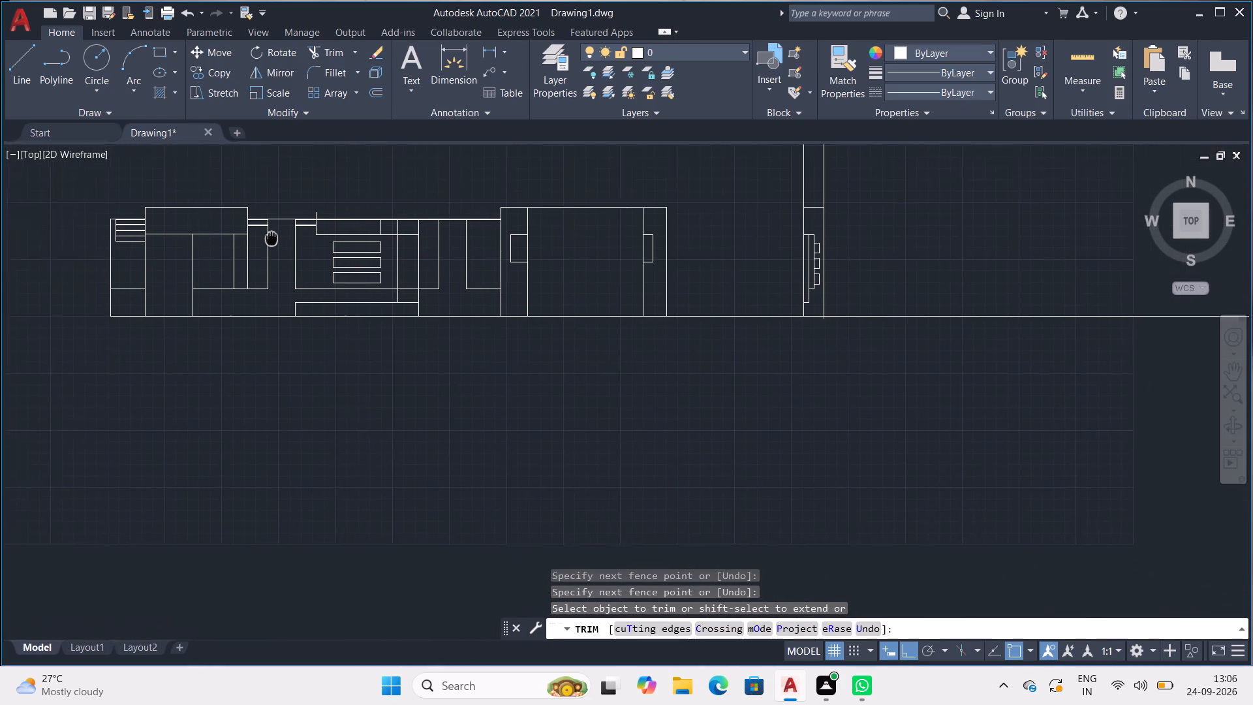
middle_click_drag(271, 238, 230, 234)
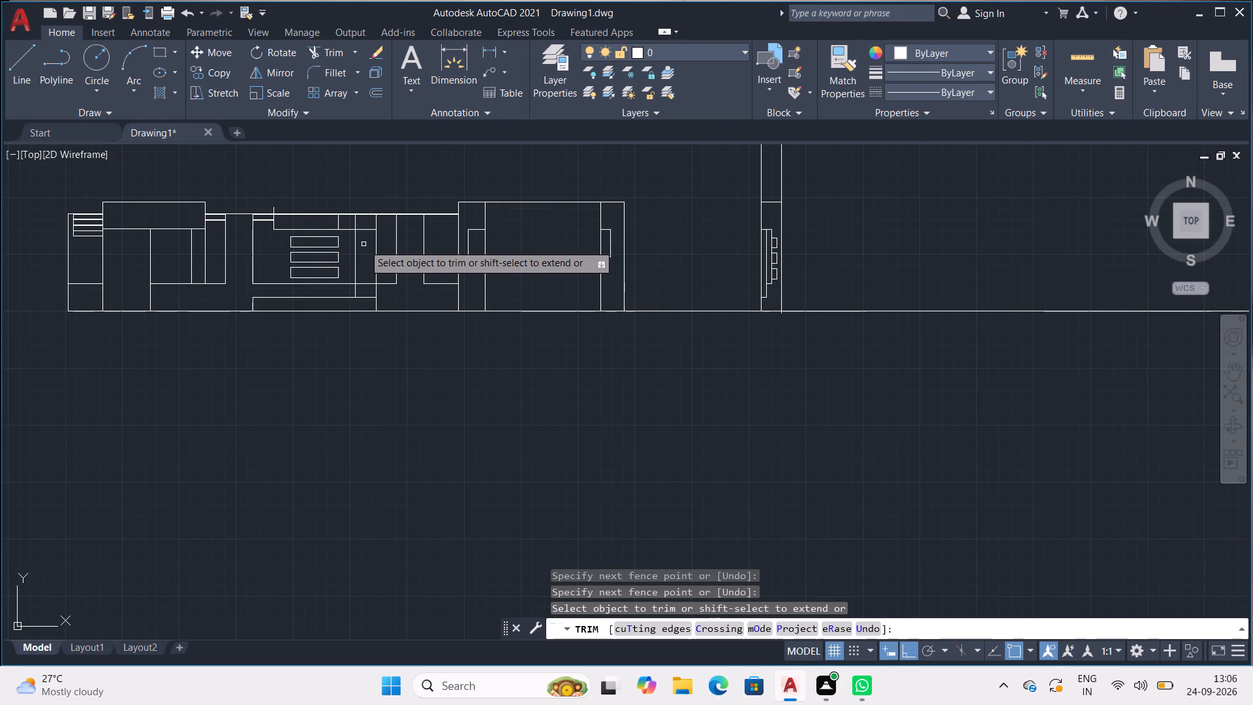
Trim away the short vertical above the three stacked rectangles, between the top edge and the horizontal line.
scroll(359, 235, "up", 2)
middle_click_drag(328, 241, 499, 361)
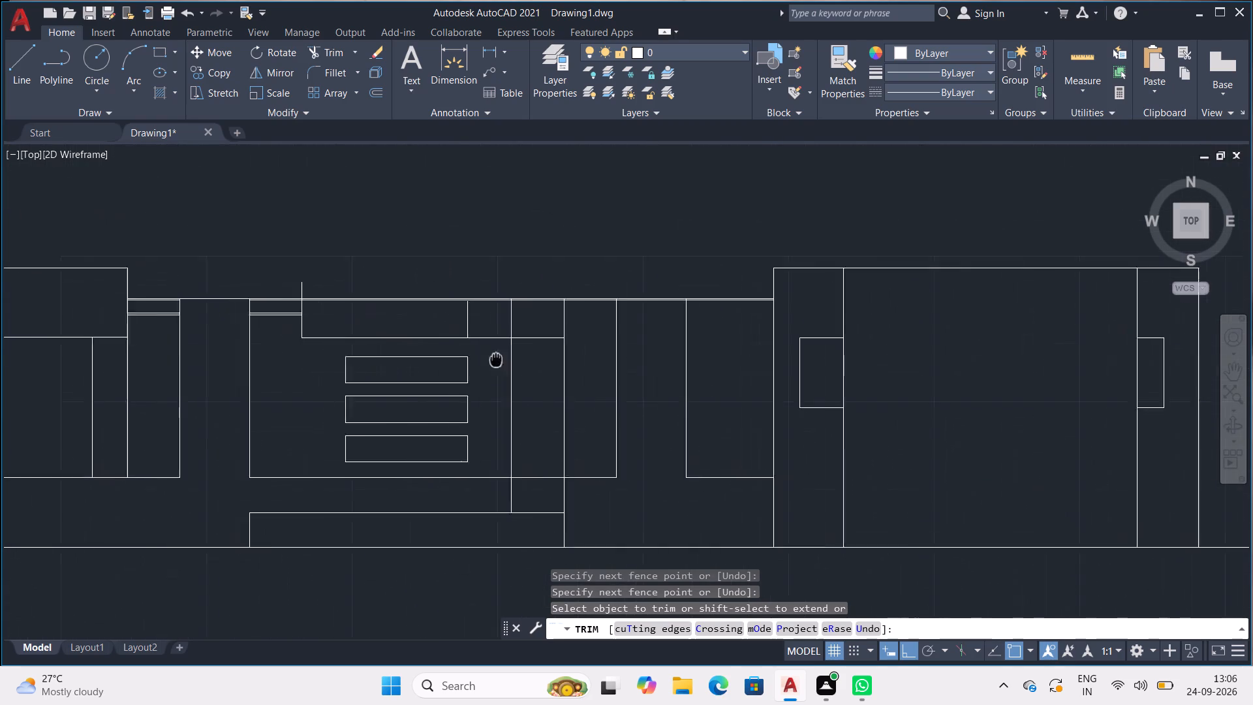
middle_click_drag(499, 361, 574, 393)
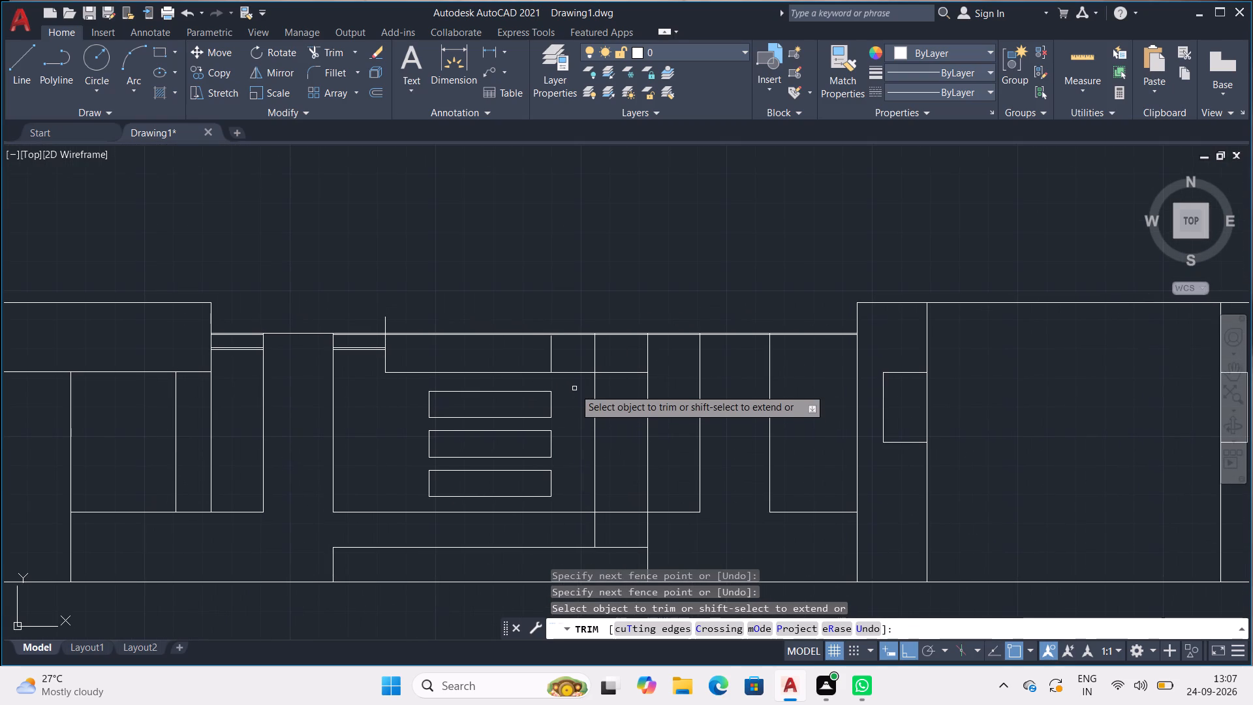
left_click_drag(574, 357, 545, 354)
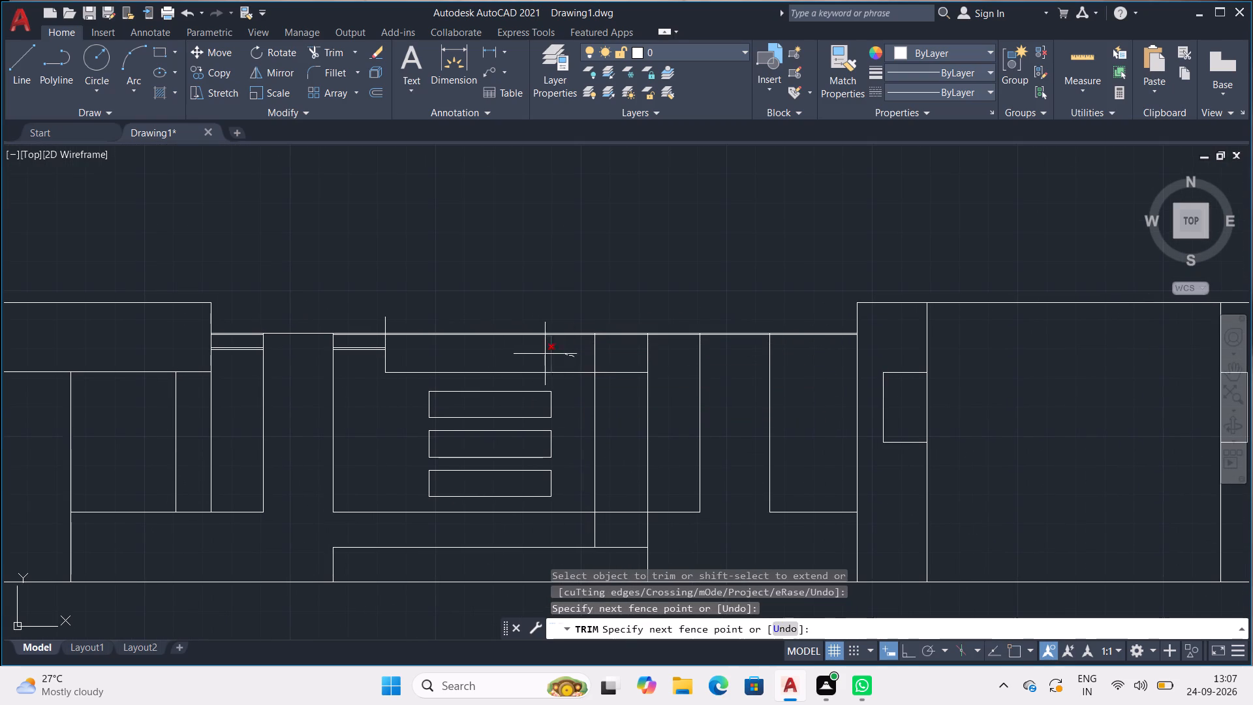
left_click_drag(545, 354, 544, 354)
Trim the next vertical beyond the stacked rectangles above the horizontal line, including its remnant inside the double top edge.
scroll(538, 346, "down", 1)
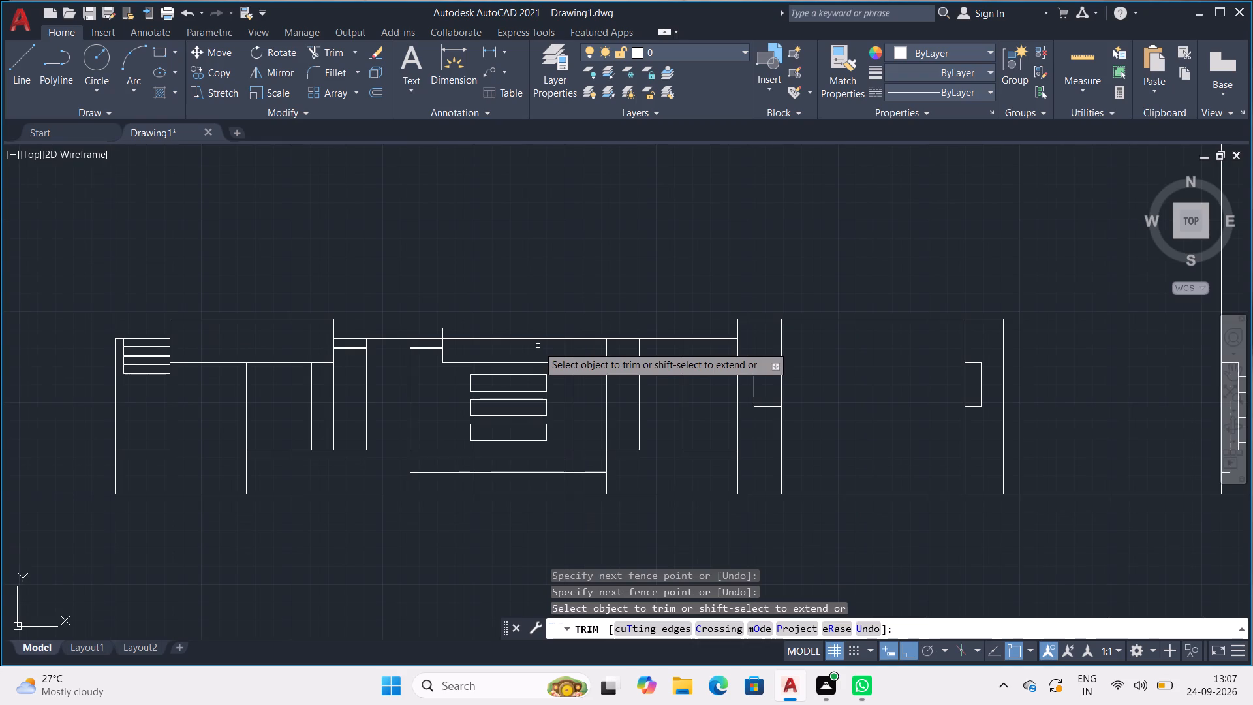
middle_click_drag(538, 346, 437, 351)
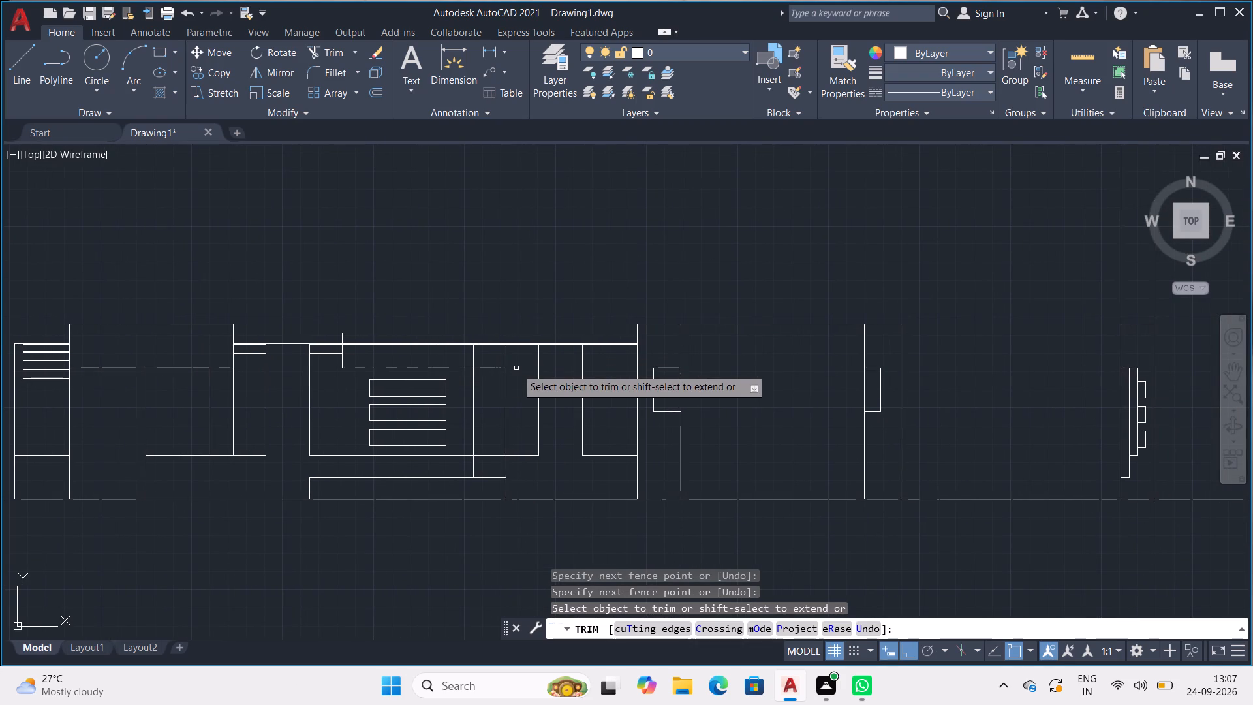
scroll(516, 368, "up", 2)
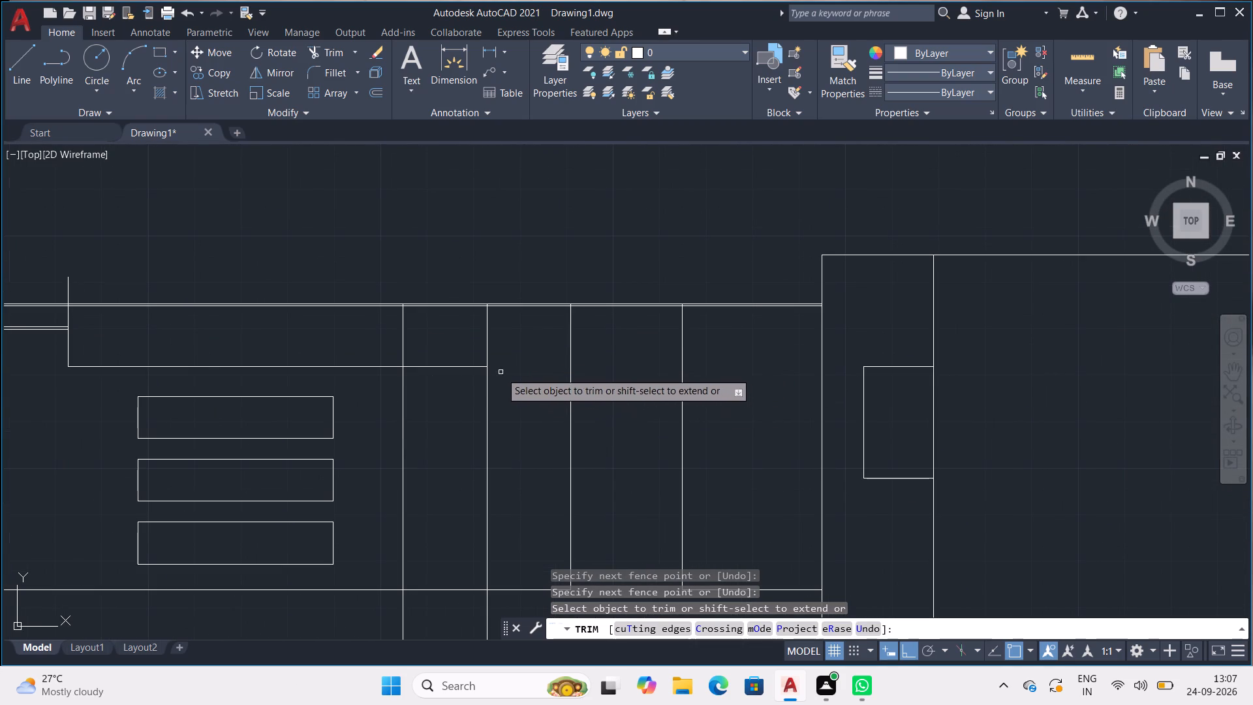
scroll(447, 369, "down", 2)
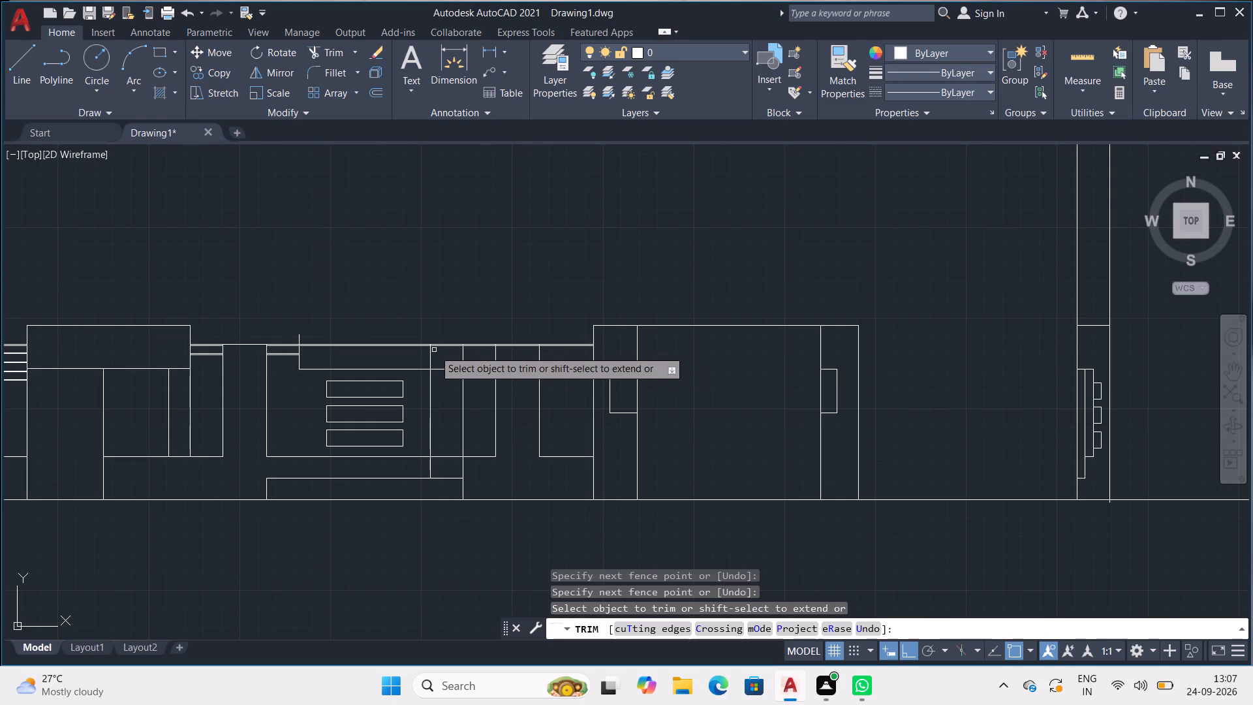
left_click_drag(448, 352, 418, 352)
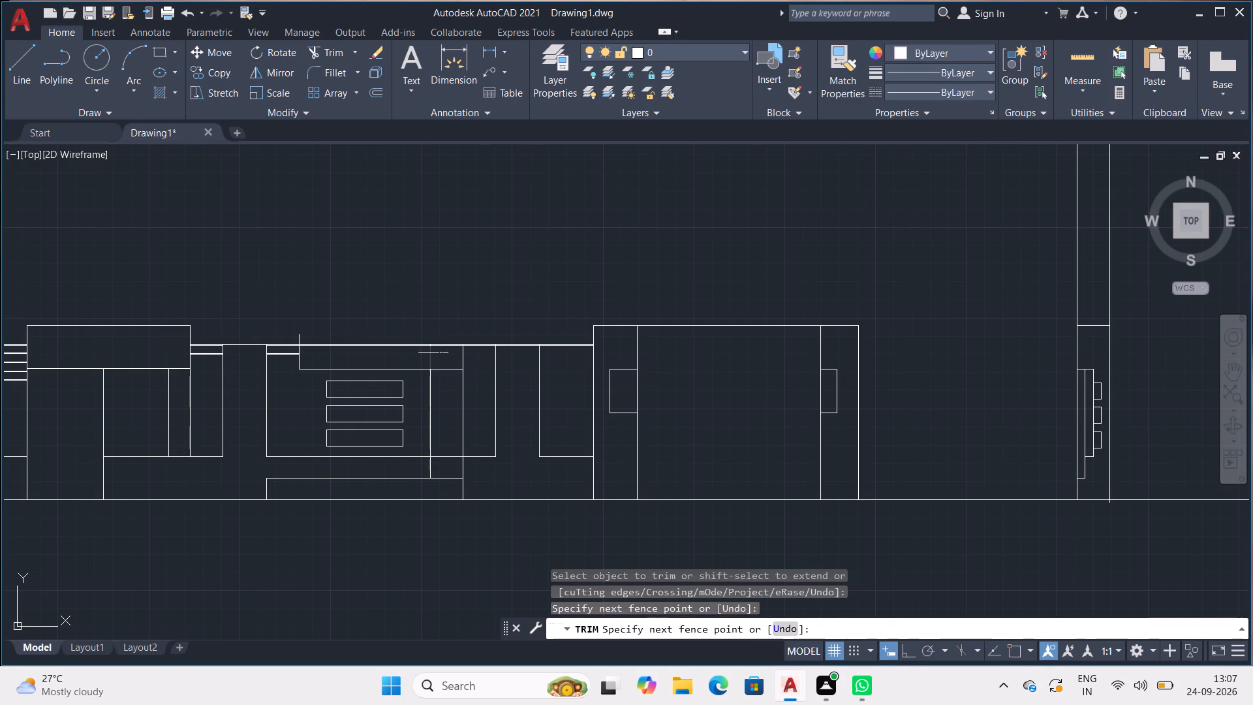
scroll(425, 347, "up", 7)
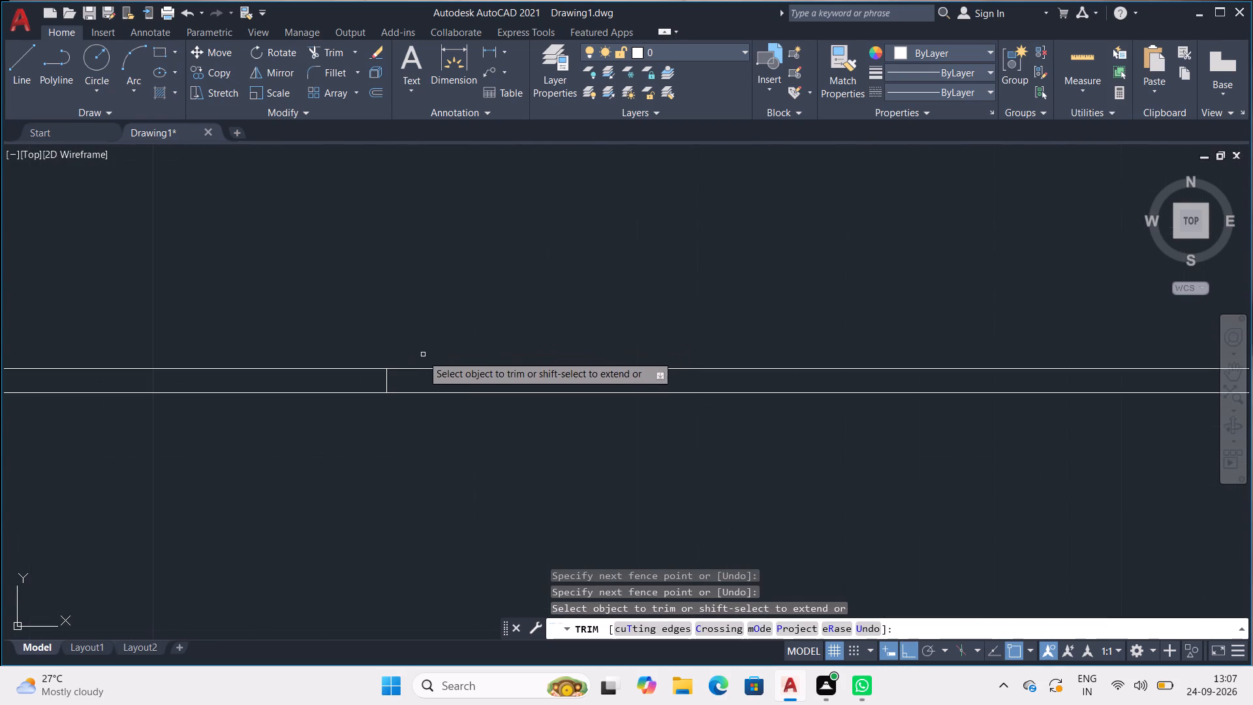
left_click_drag(392, 377, 380, 379)
scroll(386, 371, "down", 5)
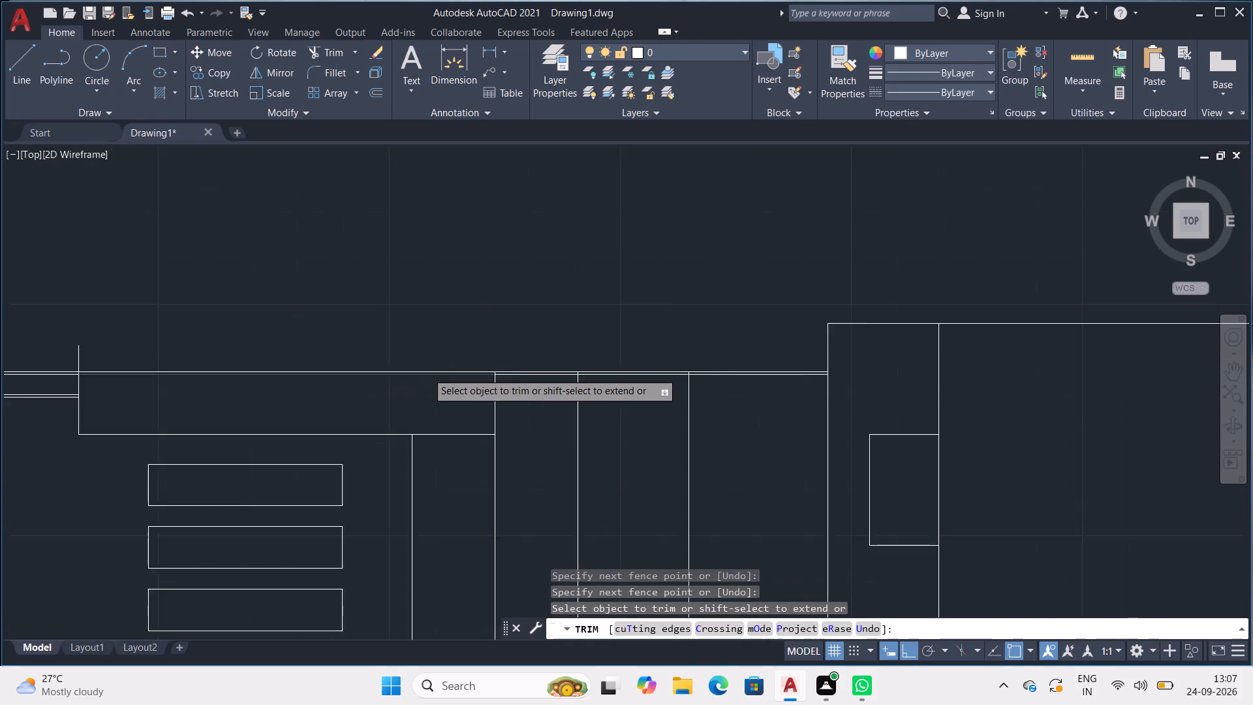
scroll(429, 372, "down", 4)
middle_click_drag(454, 350, 294, 383)
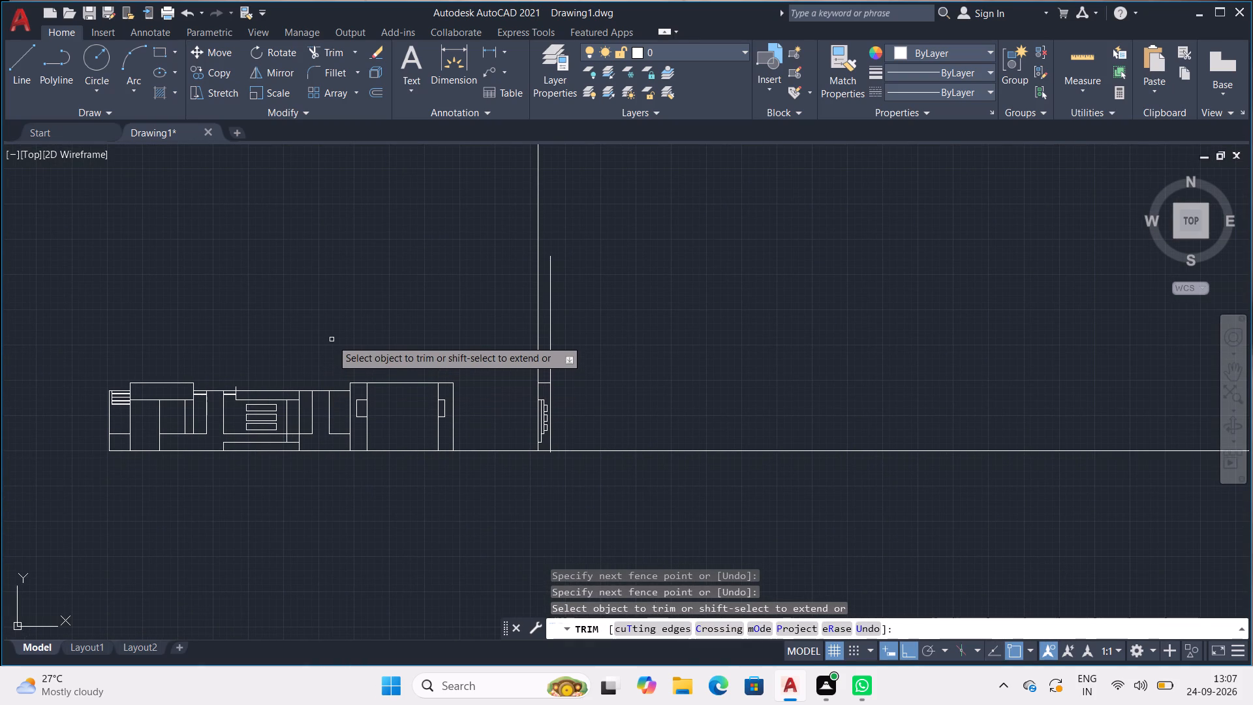
key("Escape")
key("Escape")
key("Escape")
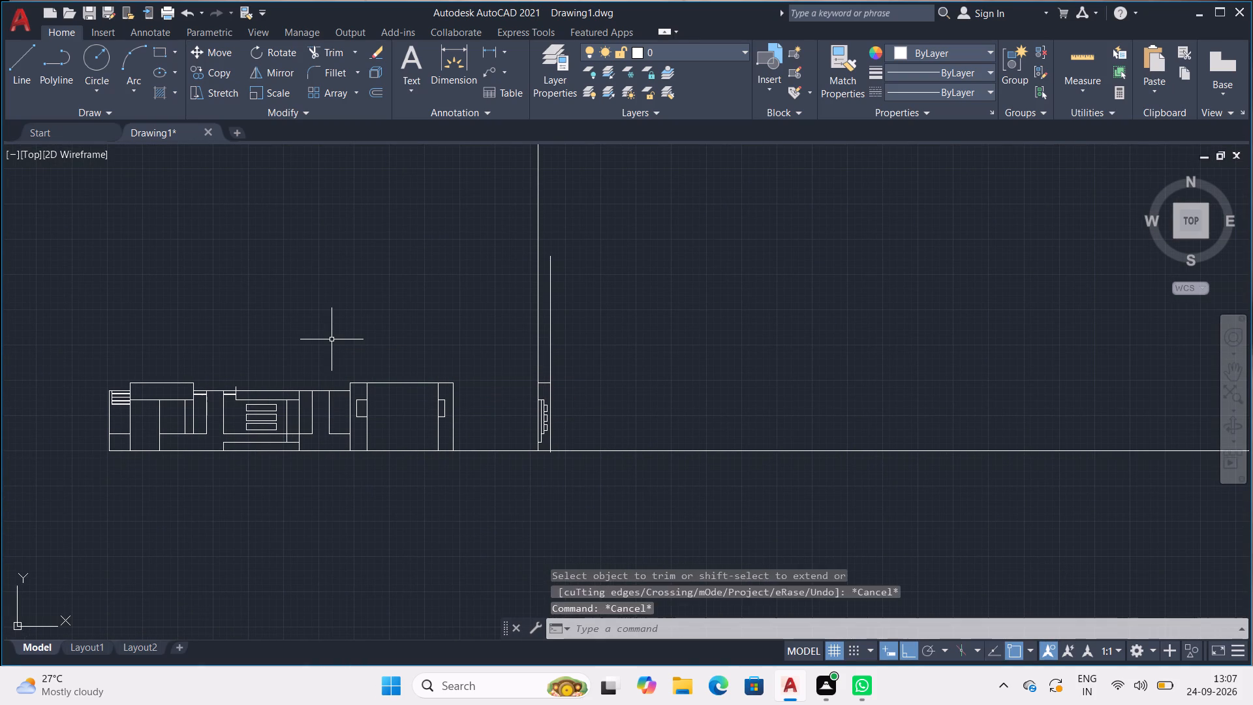
key("Escape")
key("Escape")
key("Escape")
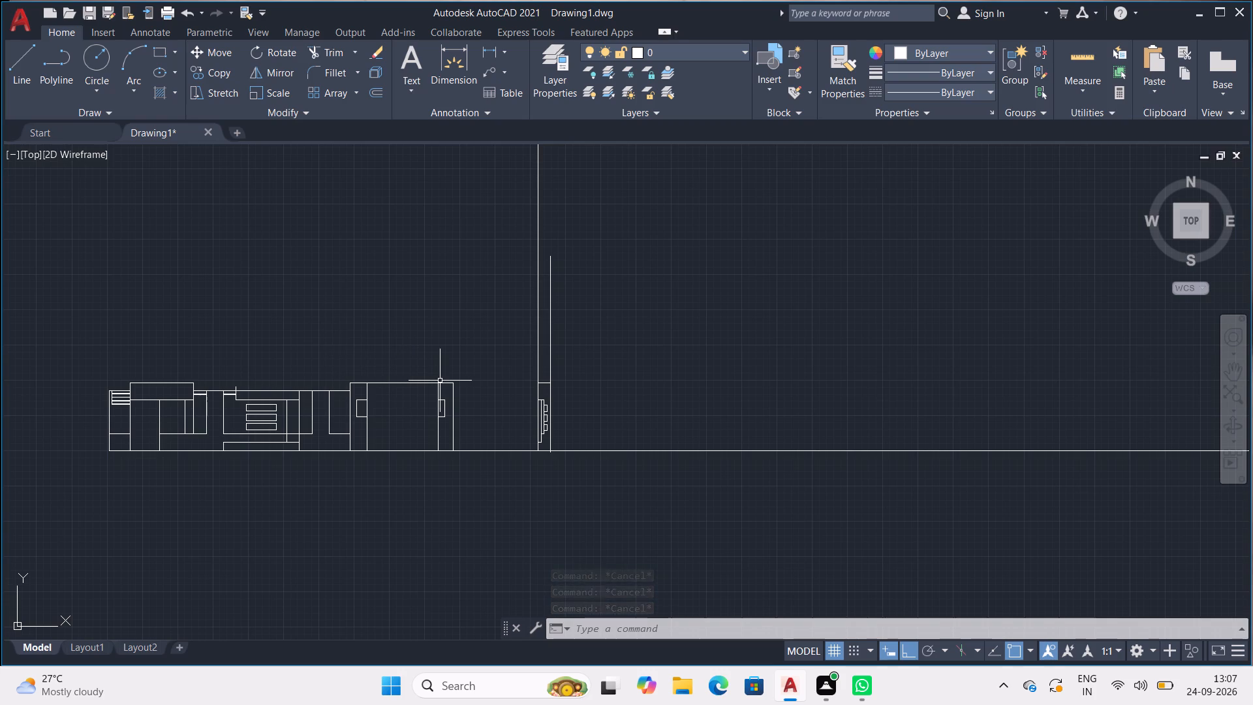
Extend both thin-shelf lines from the short vertical over the stacked rectangles to the vertical where the lower horizontal line ends.
scroll(440, 369, "up", 1)
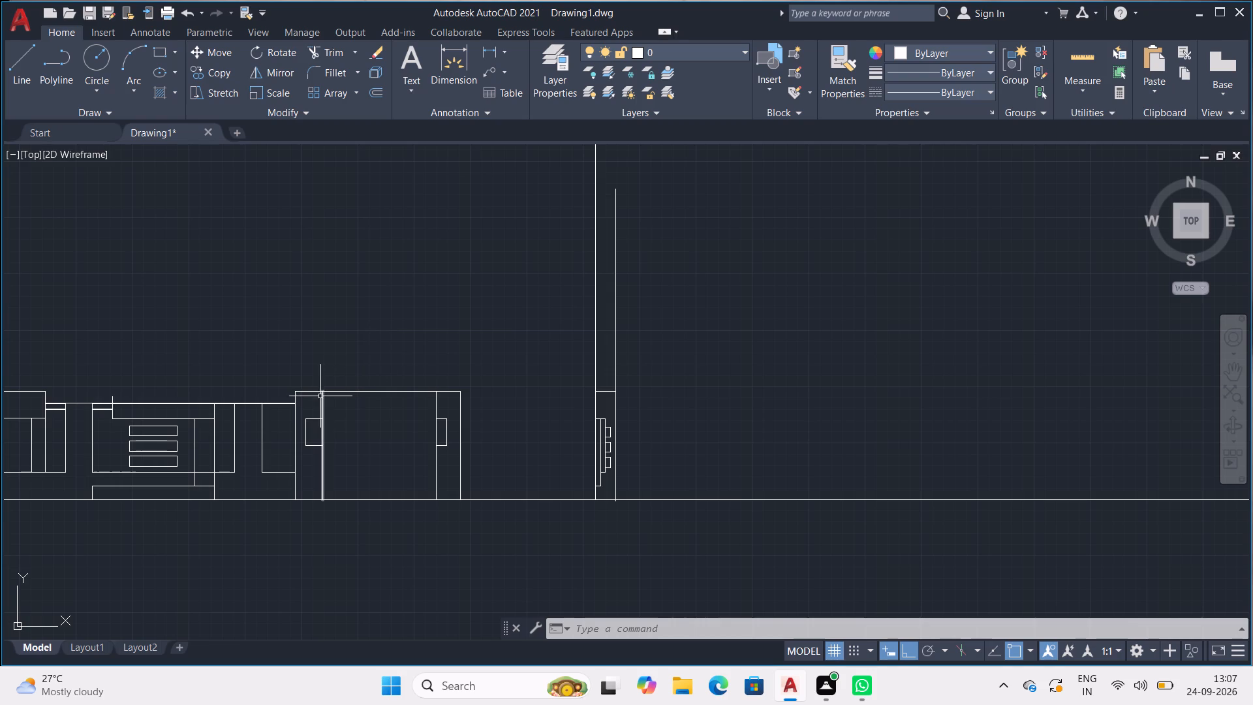
scroll(219, 416, "up", 1)
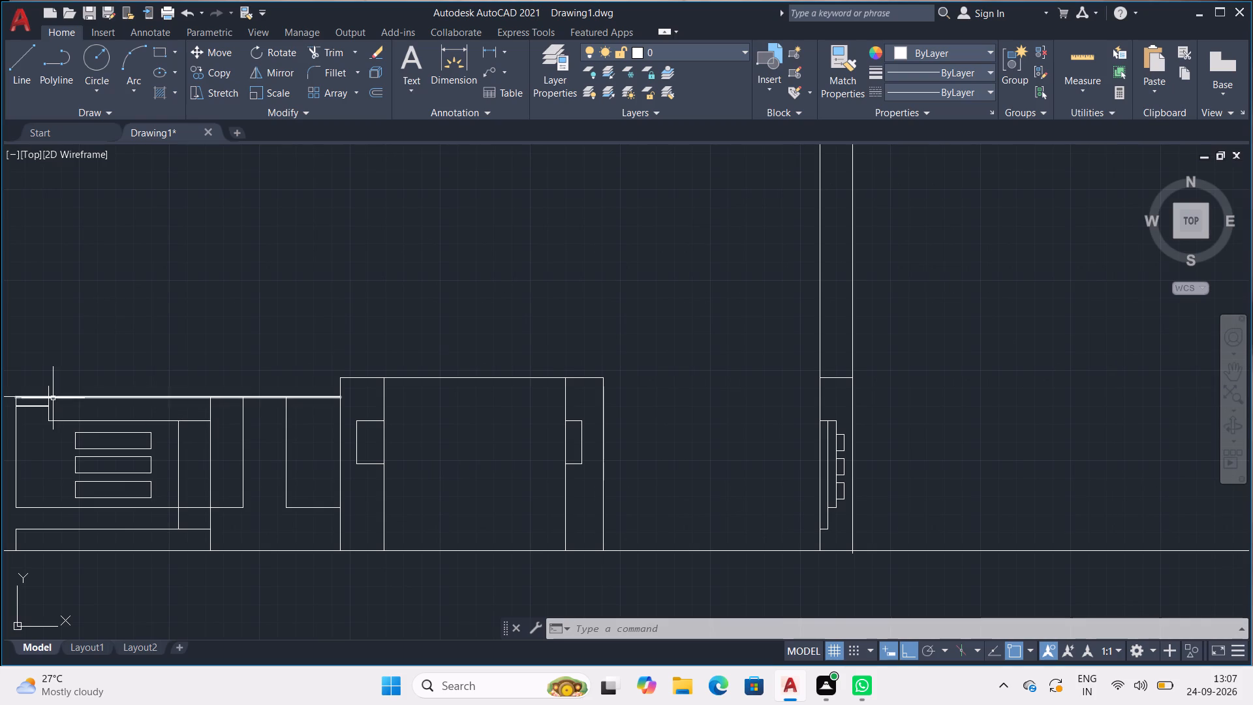
scroll(67, 392, "up", 2)
middle_click_drag(39, 439, 281, 477)
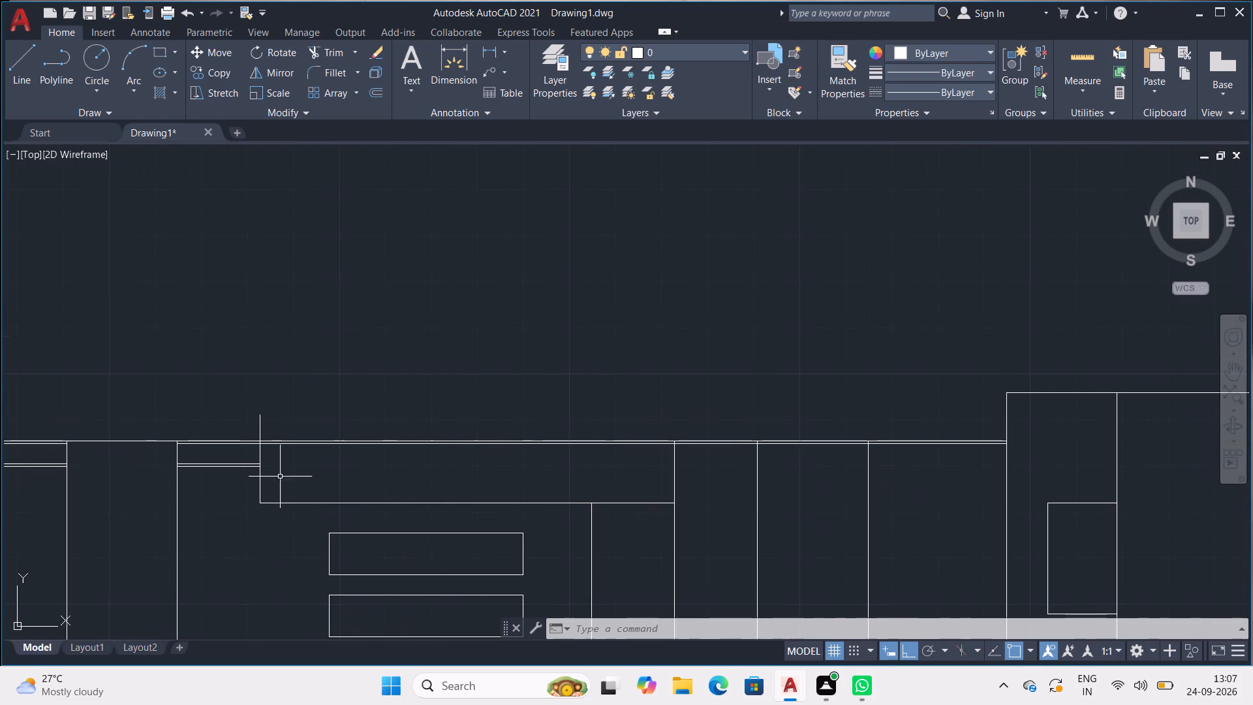
scroll(253, 470, "up", 1)
type("EX")
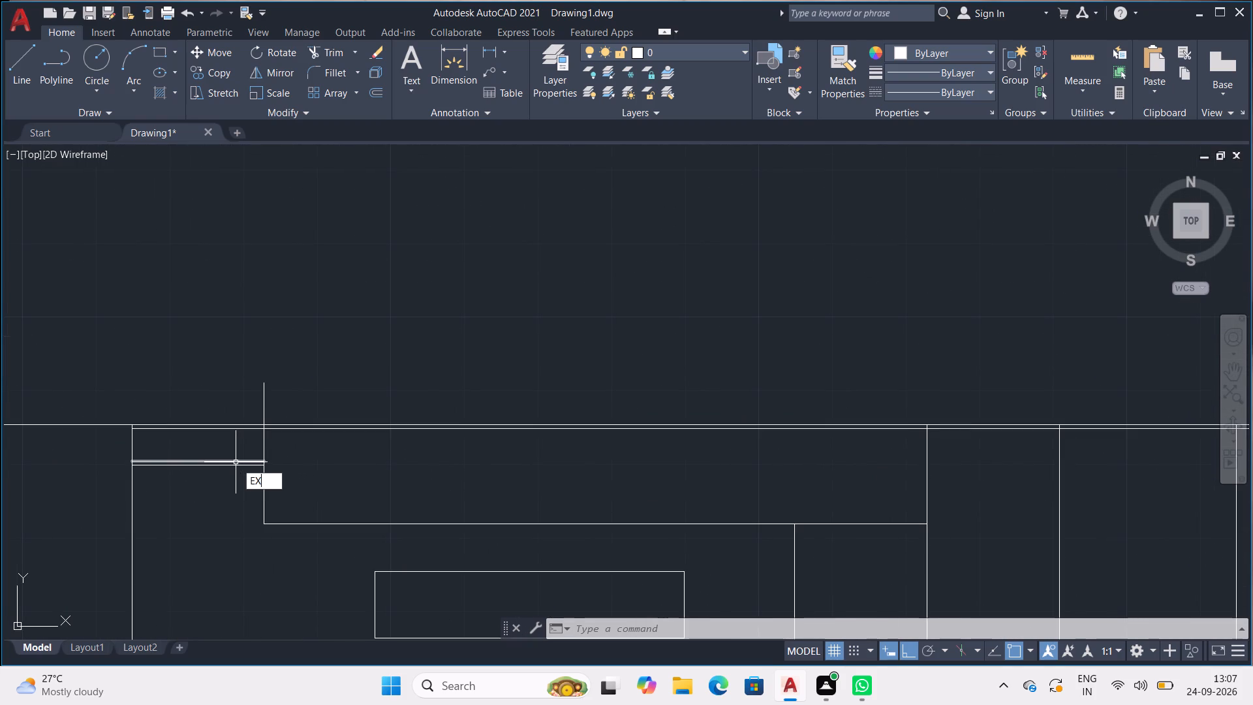
key("Return")
left_click(236, 462)
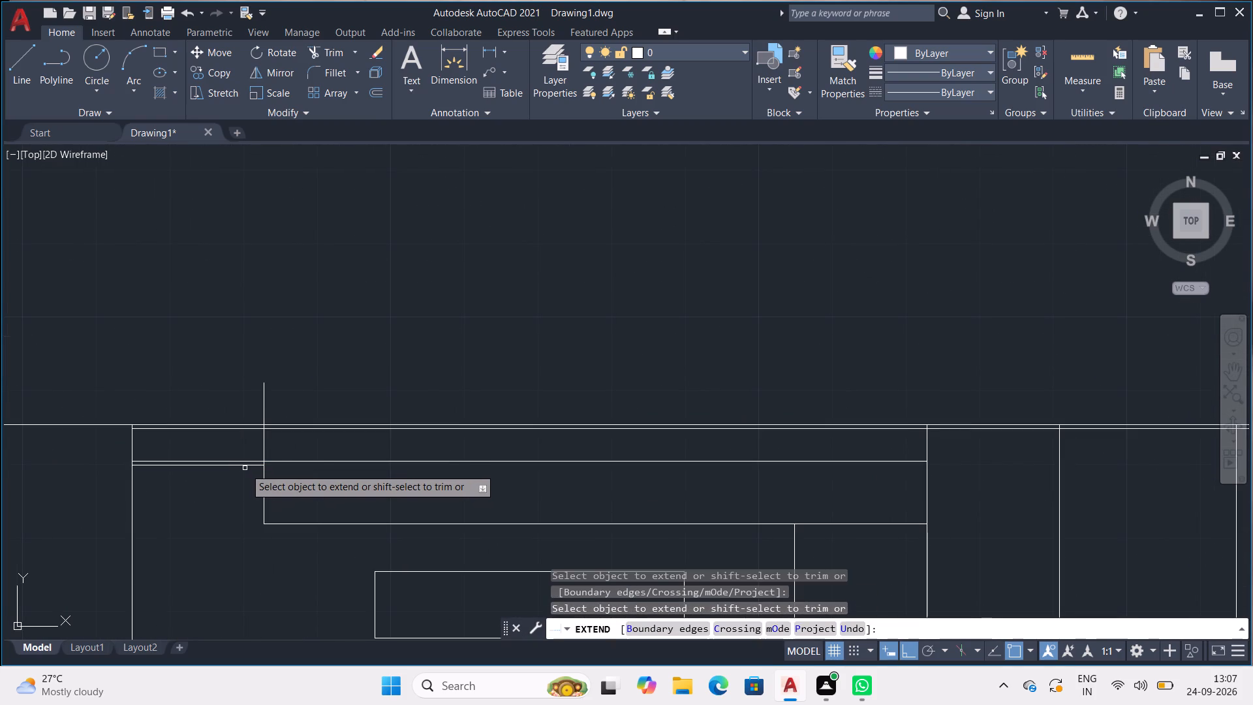
left_click(249, 465)
Extend the lower thin-shelf line from the bay past the stacked rectangles to the near side of the tall box.
scroll(256, 463, "down", 1)
scroll(308, 471, "down", 1)
middle_click_drag(312, 477, 286, 475)
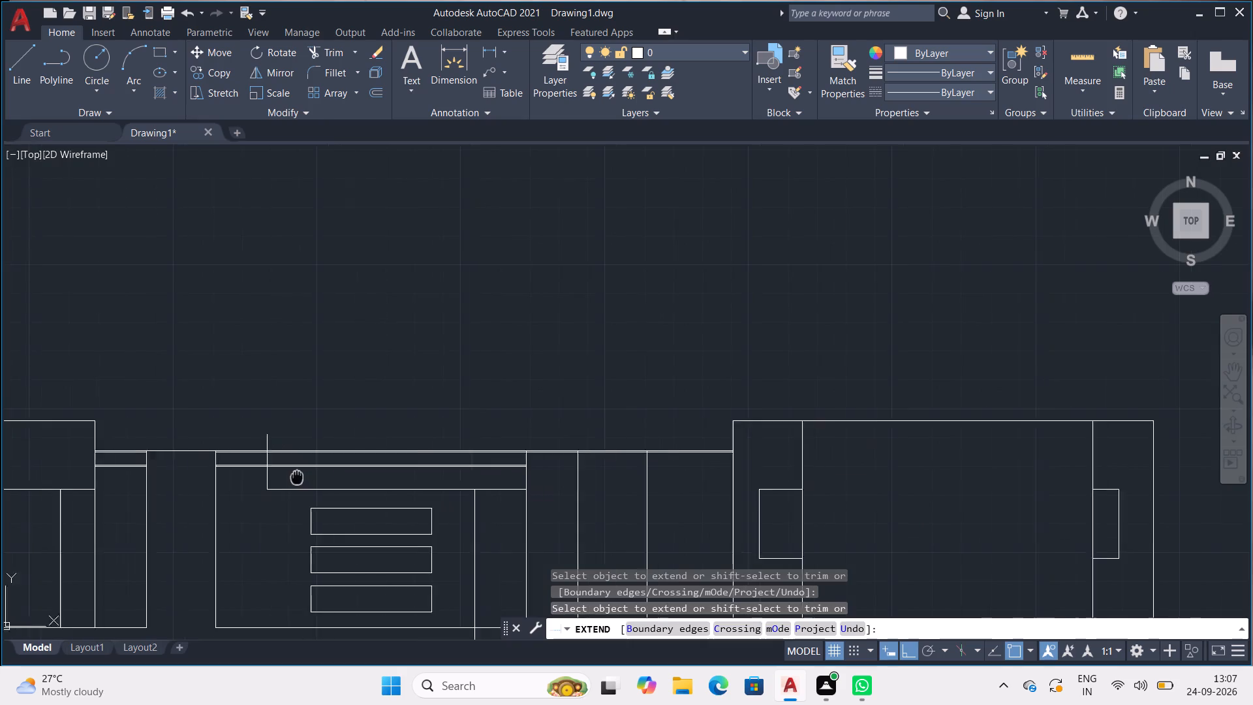
middle_click_drag(286, 475, 0, 440)
left_click(194, 430)
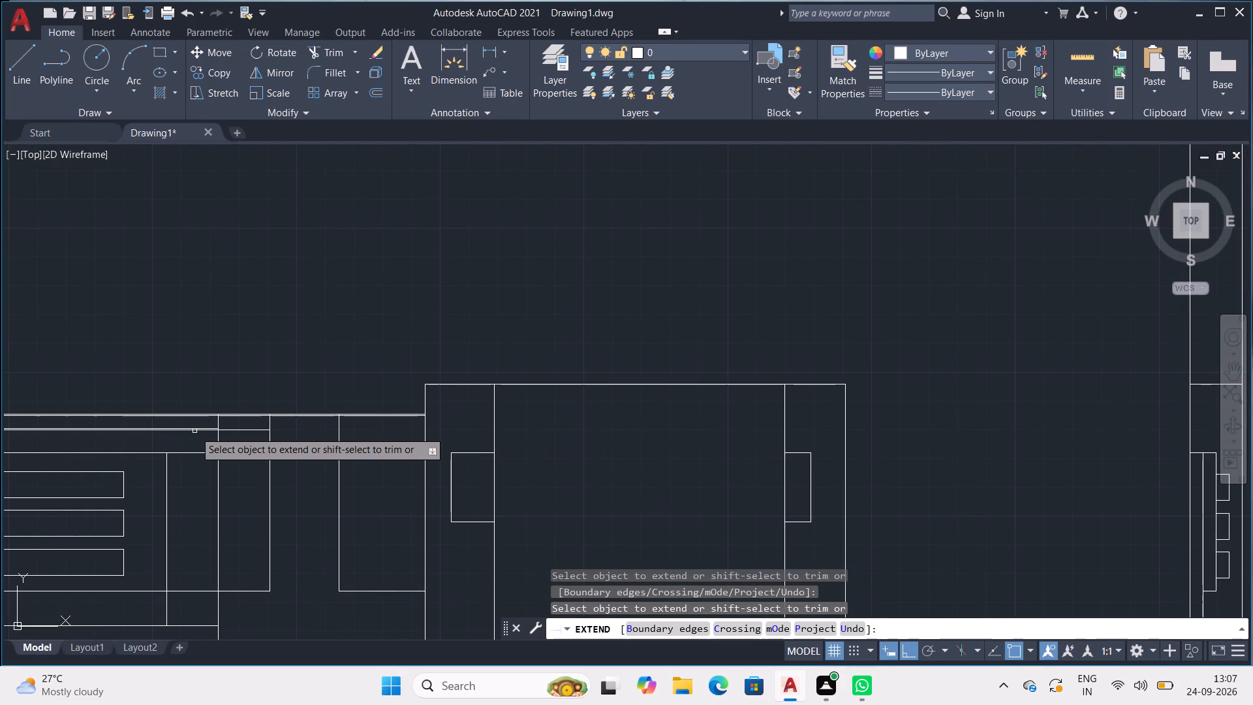
left_click(199, 428)
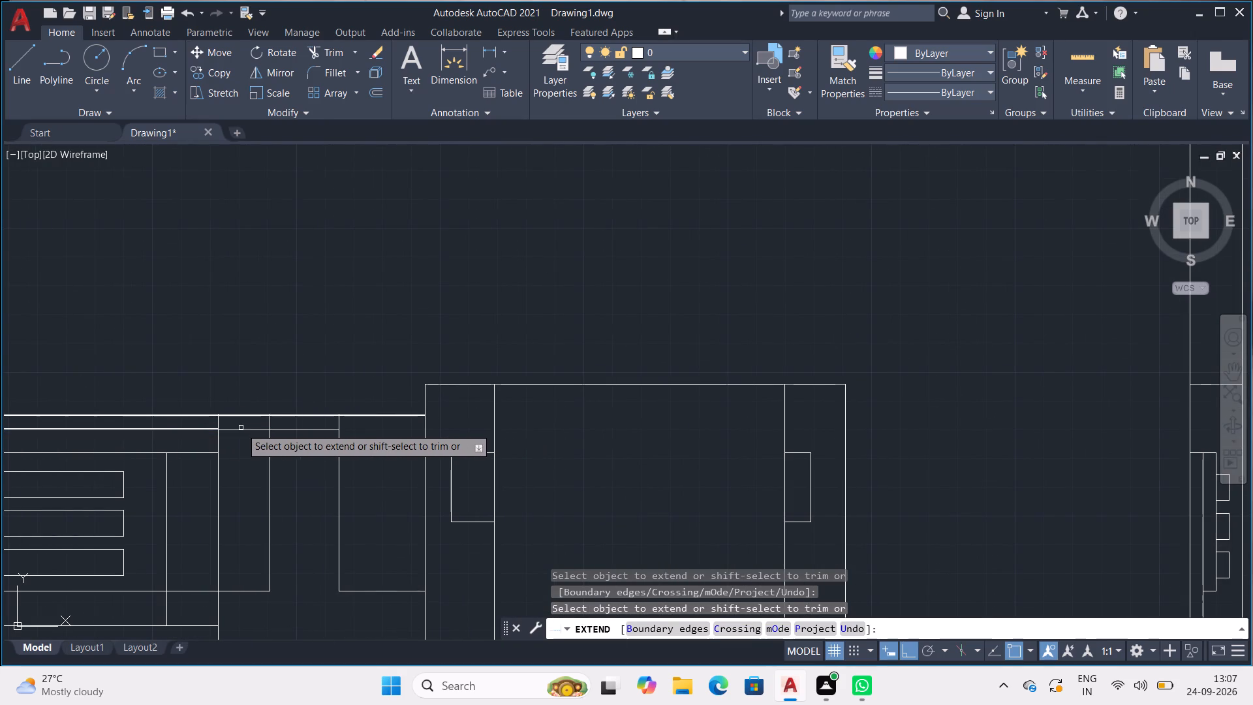
left_click(205, 428)
Extend the upper thin-shelf line across the narrow bay, the open gap and the last bay to the tall box's side.
scroll(238, 428, "up", 3)
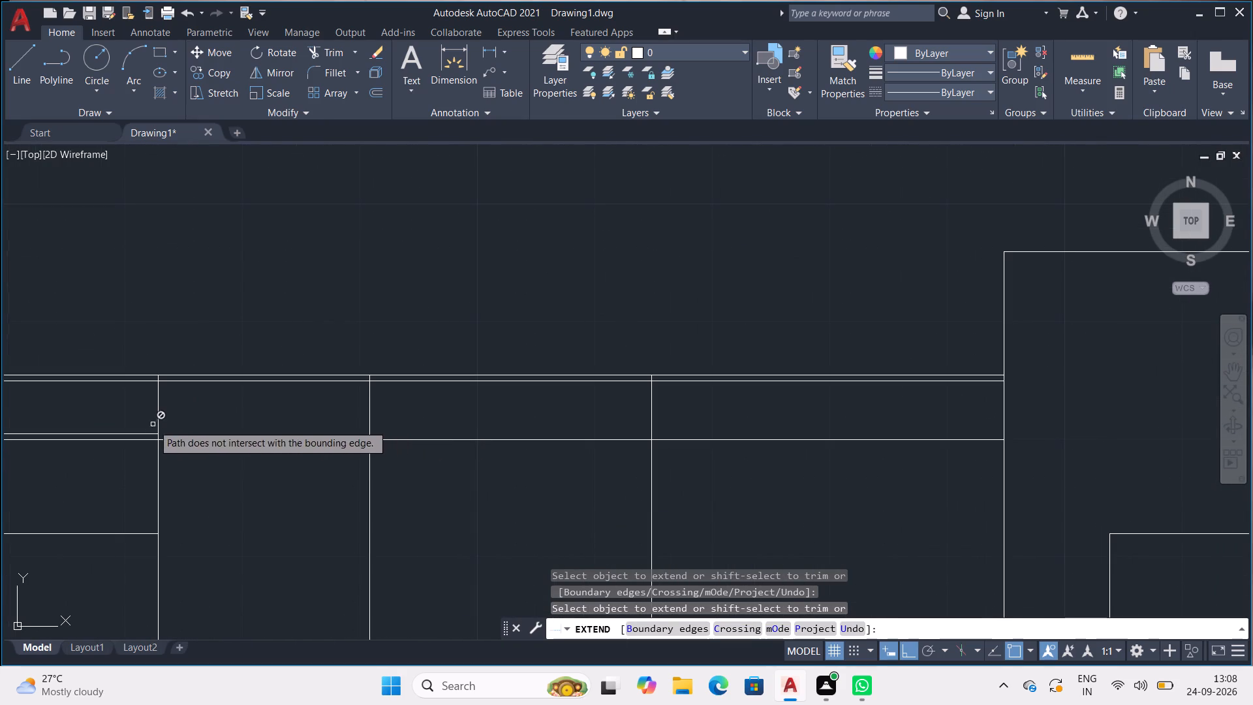
left_click(142, 434)
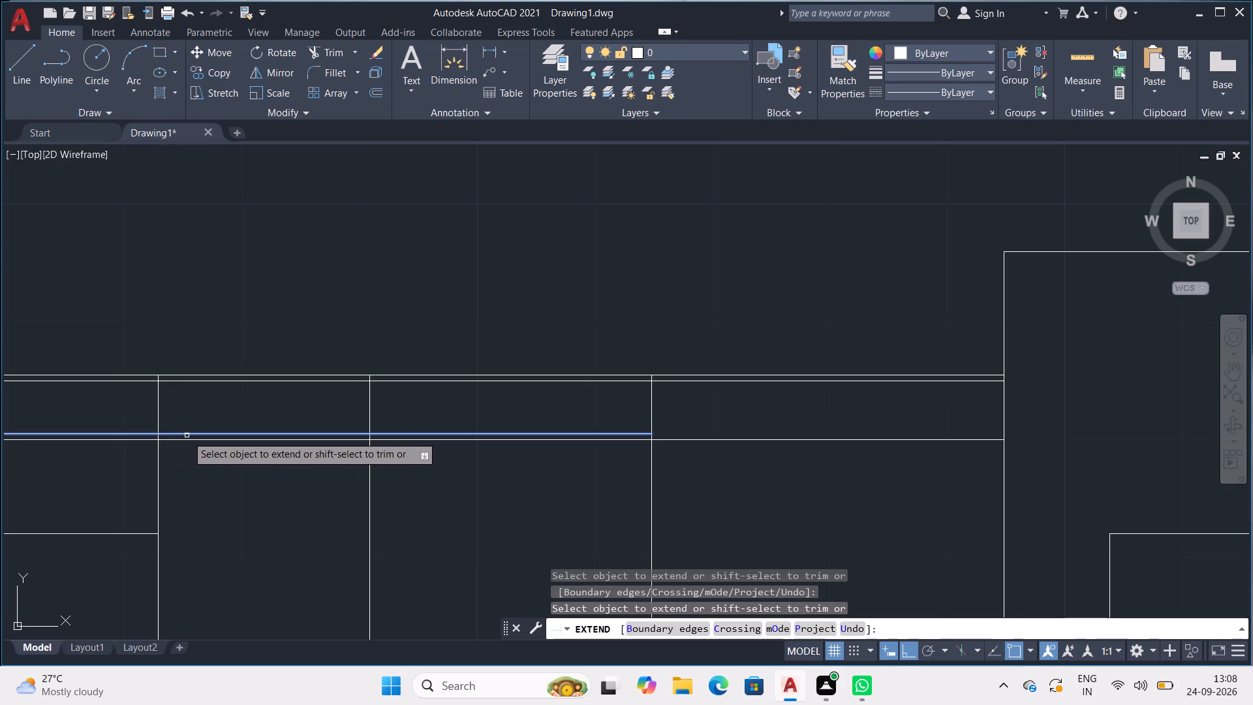
left_click(188, 435)
scroll(188, 435, "down", 4)
middle_click_drag(213, 438, 0, 381)
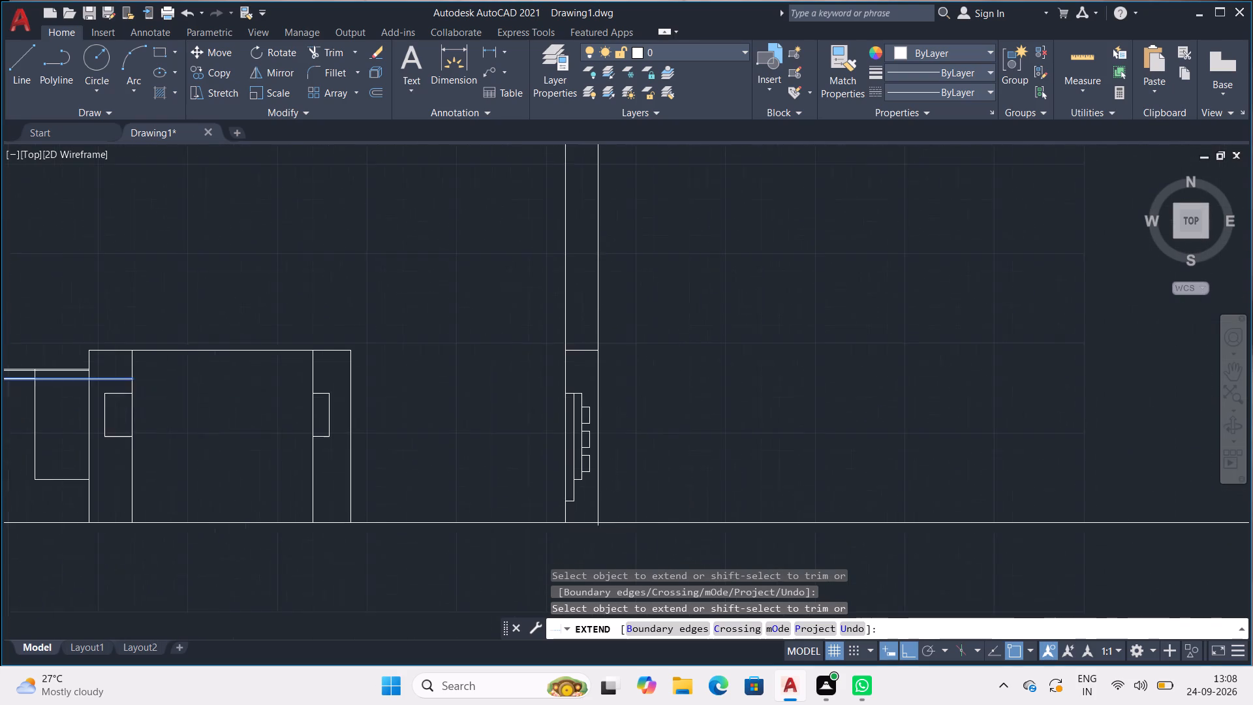
middle_click_drag(0, 381, 0, 380)
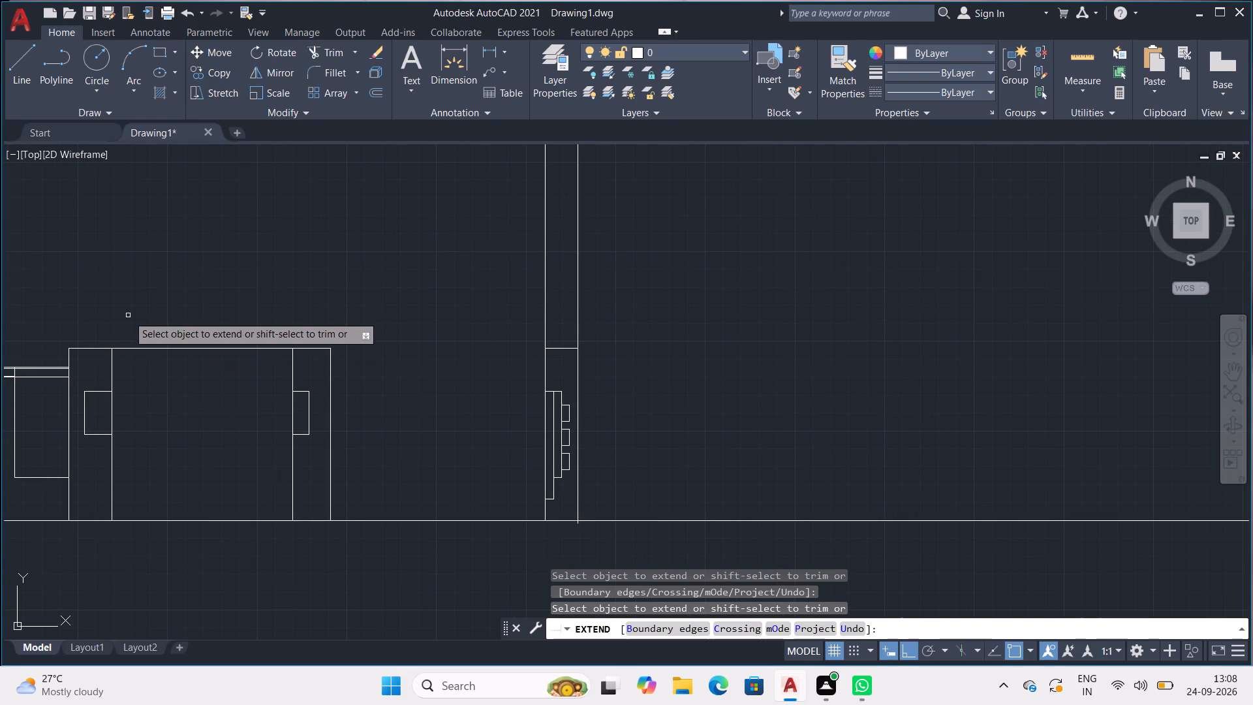
scroll(57, 363, "up", 3)
middle_click_drag(66, 413, 246, 395)
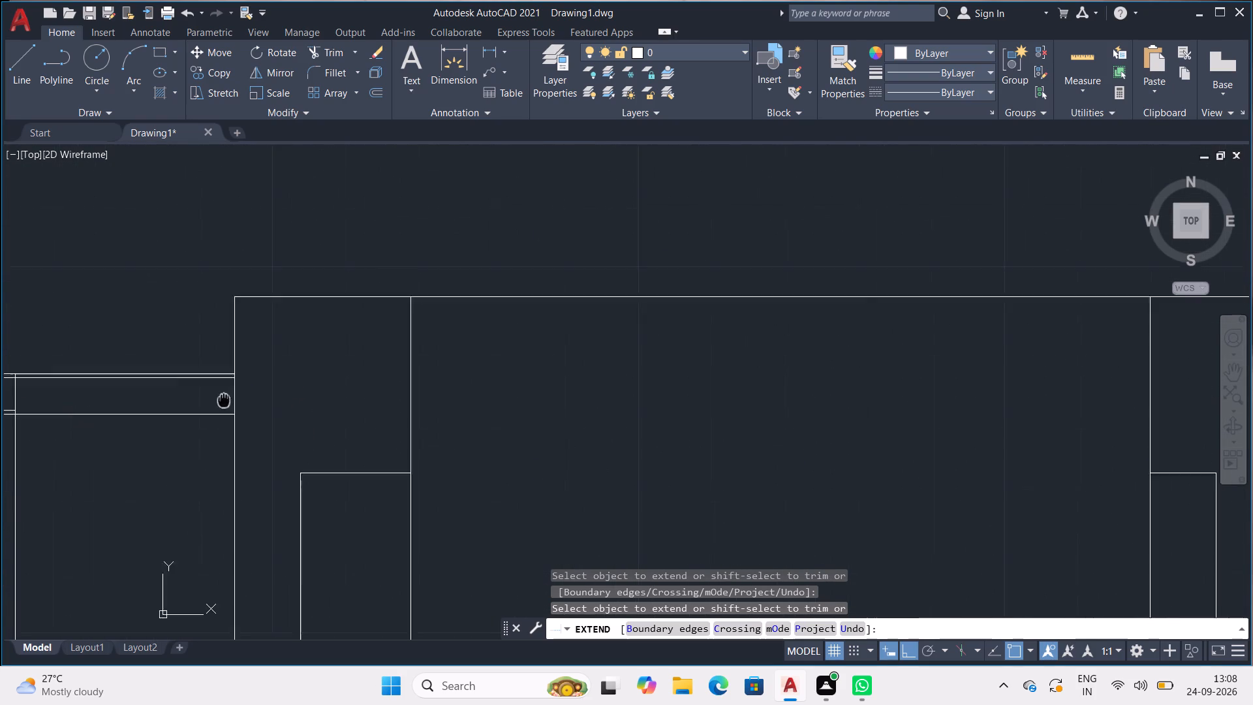
middle_click_drag(246, 395, 437, 364)
left_click(217, 373)
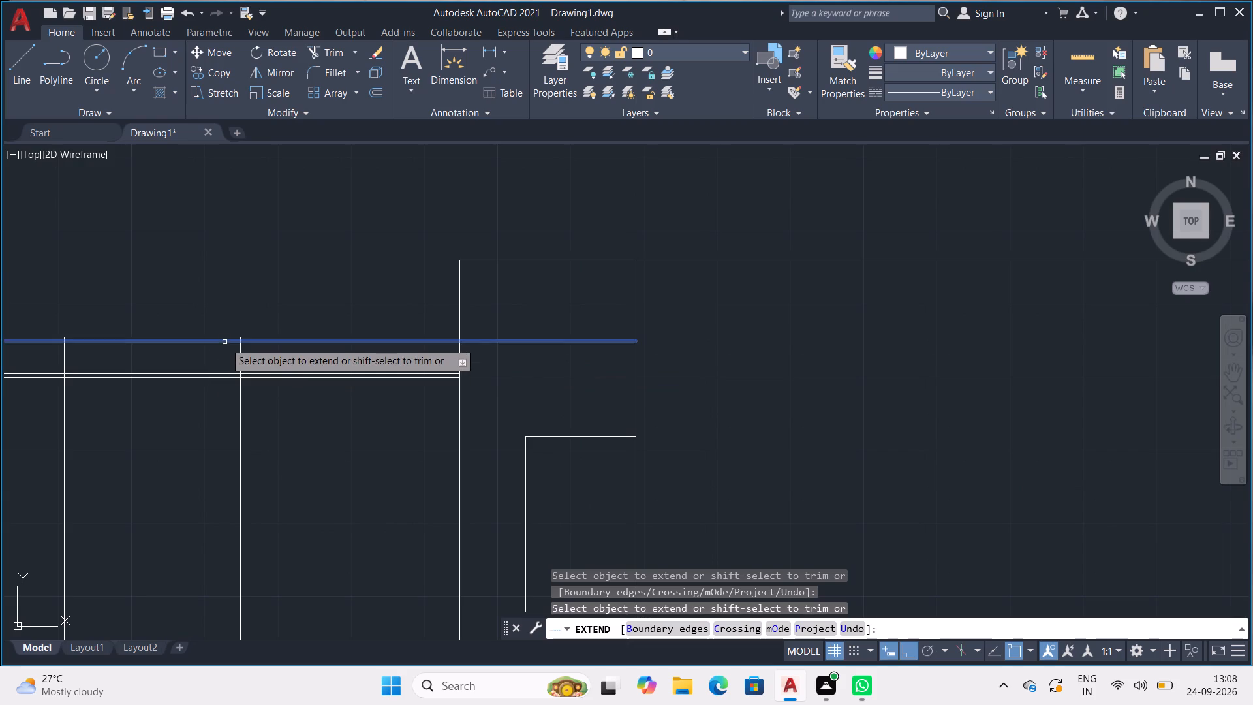
key("Escape")
key("Escape")
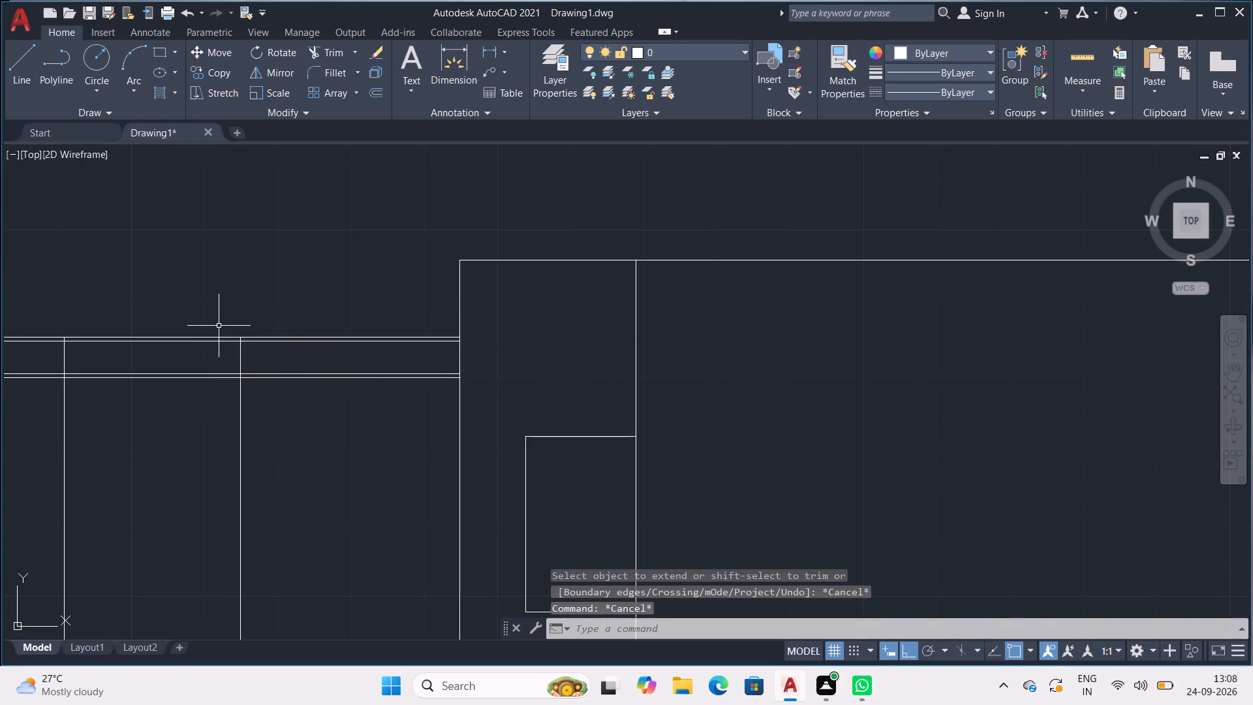
Trim both shelf lines above the three stacked rectangles, between the short vertical and the start of the narrow bay.
scroll(216, 330, "down", 5)
middle_click_drag(163, 311, 302, 336)
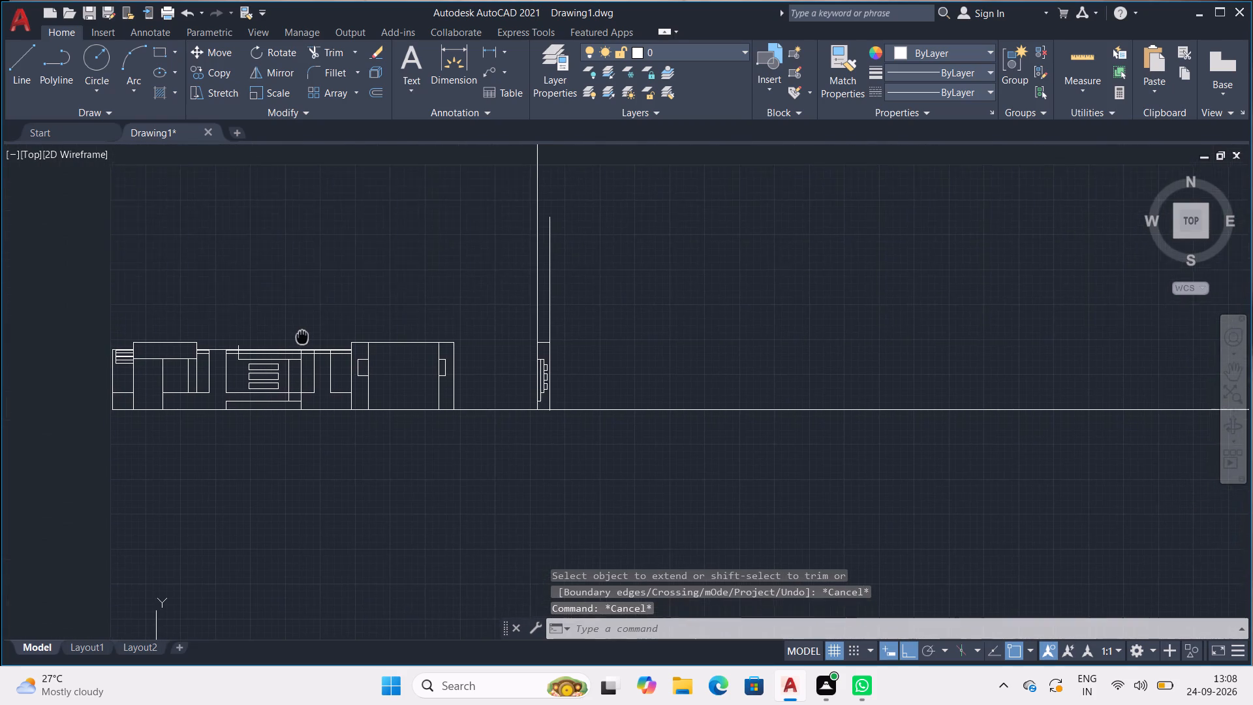
middle_click_drag(302, 336, 272, 338)
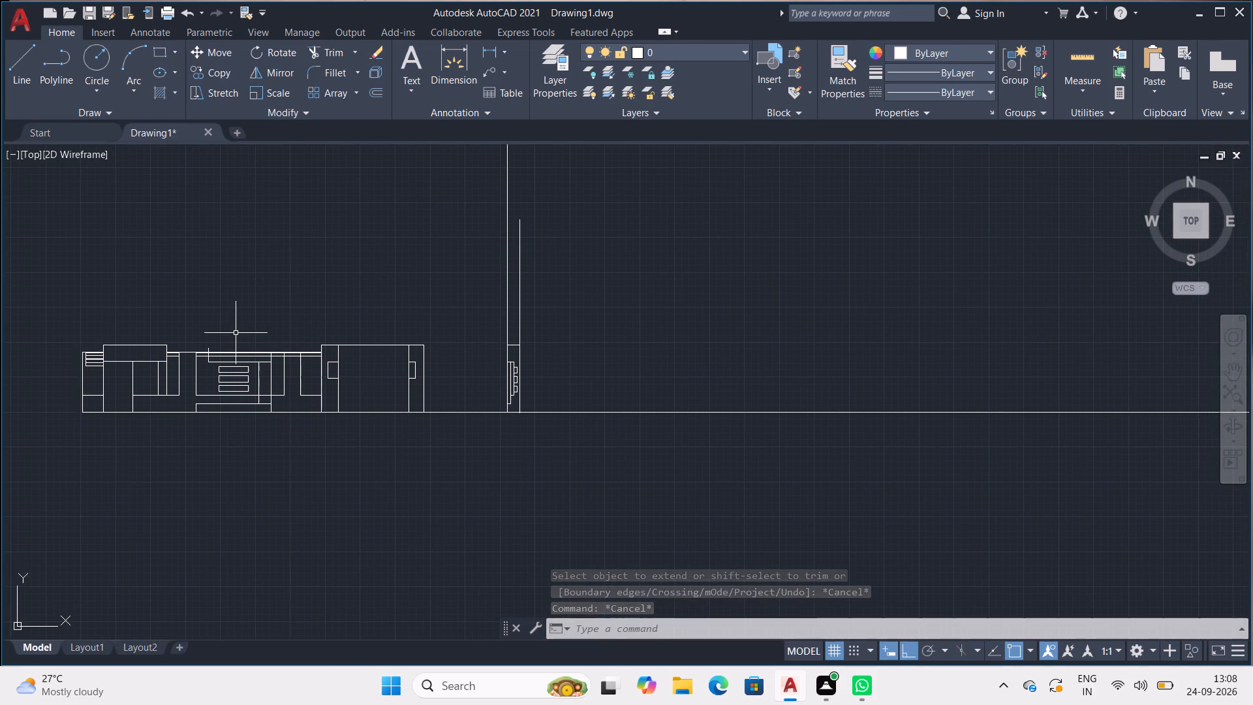
type("TR")
key("Return")
scroll(224, 351, "up", 3)
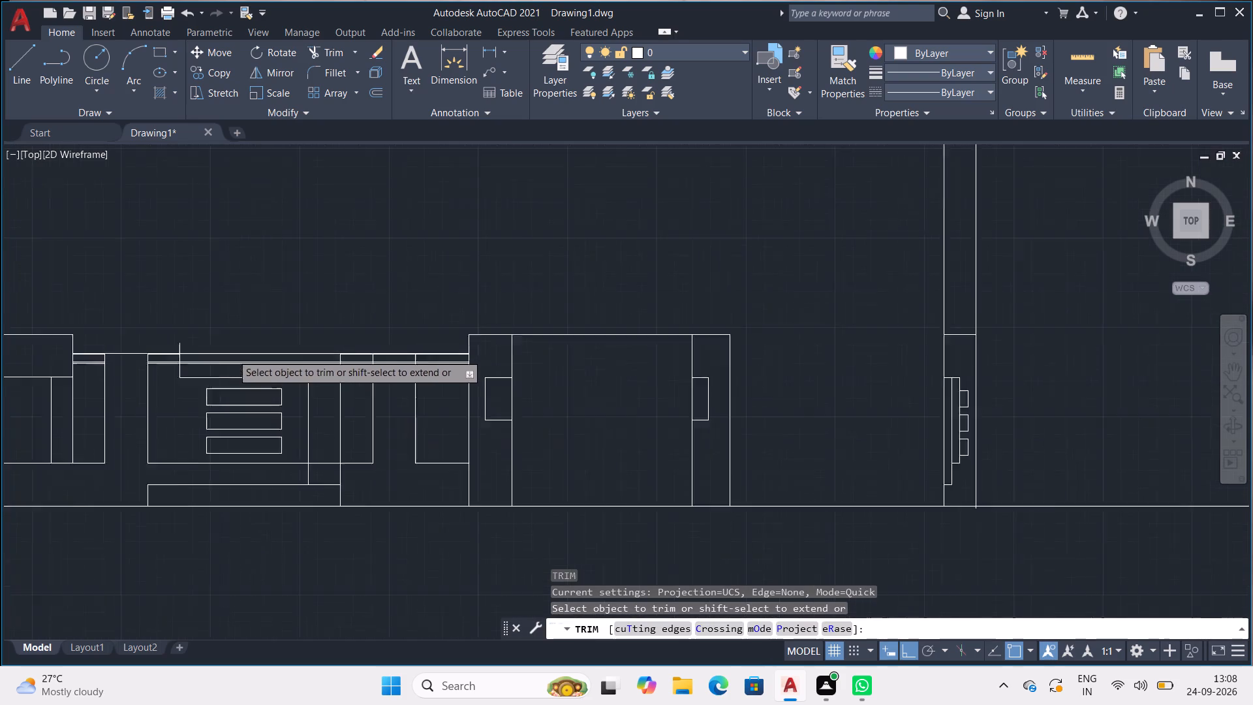
left_click_drag(231, 363, 234, 384)
Trim both shelf lines out of the open gap between the narrow bay and the bay adjoining the tall box.
scroll(309, 373, "down", 1)
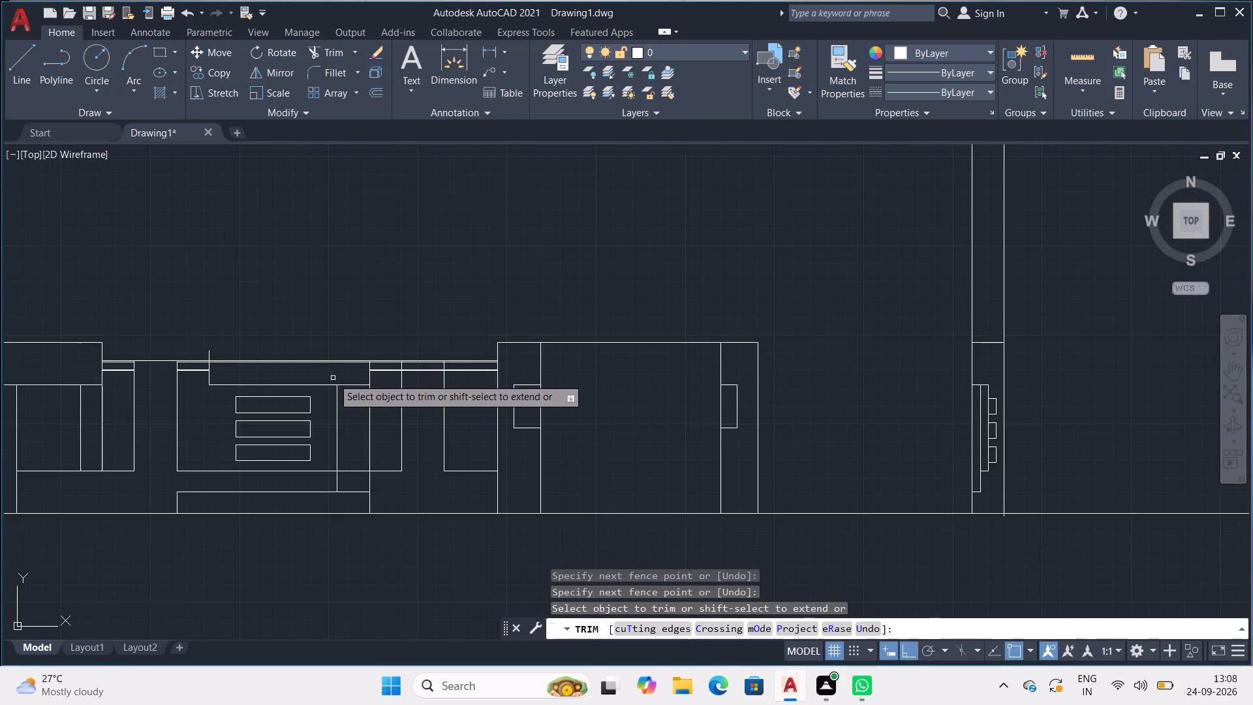
scroll(344, 381, "down", 1)
middle_click_drag(360, 382, 211, 383)
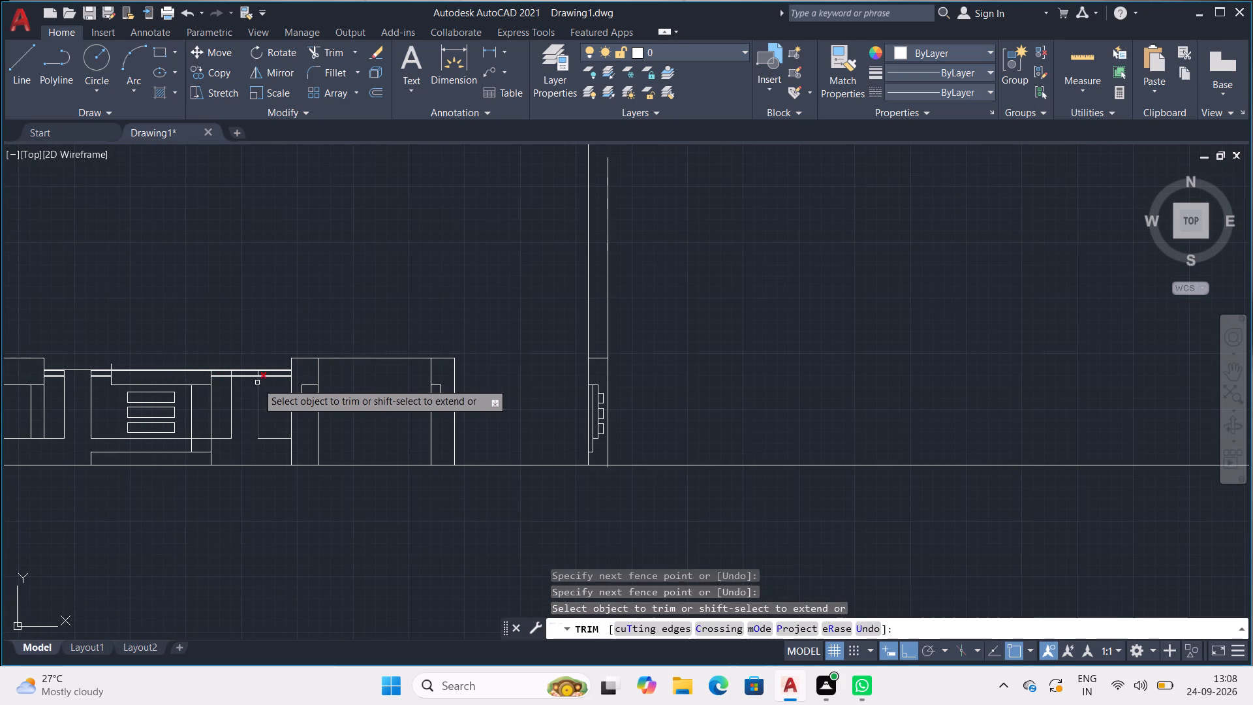
scroll(248, 372, "up", 3)
left_click_drag(251, 369, 253, 394)
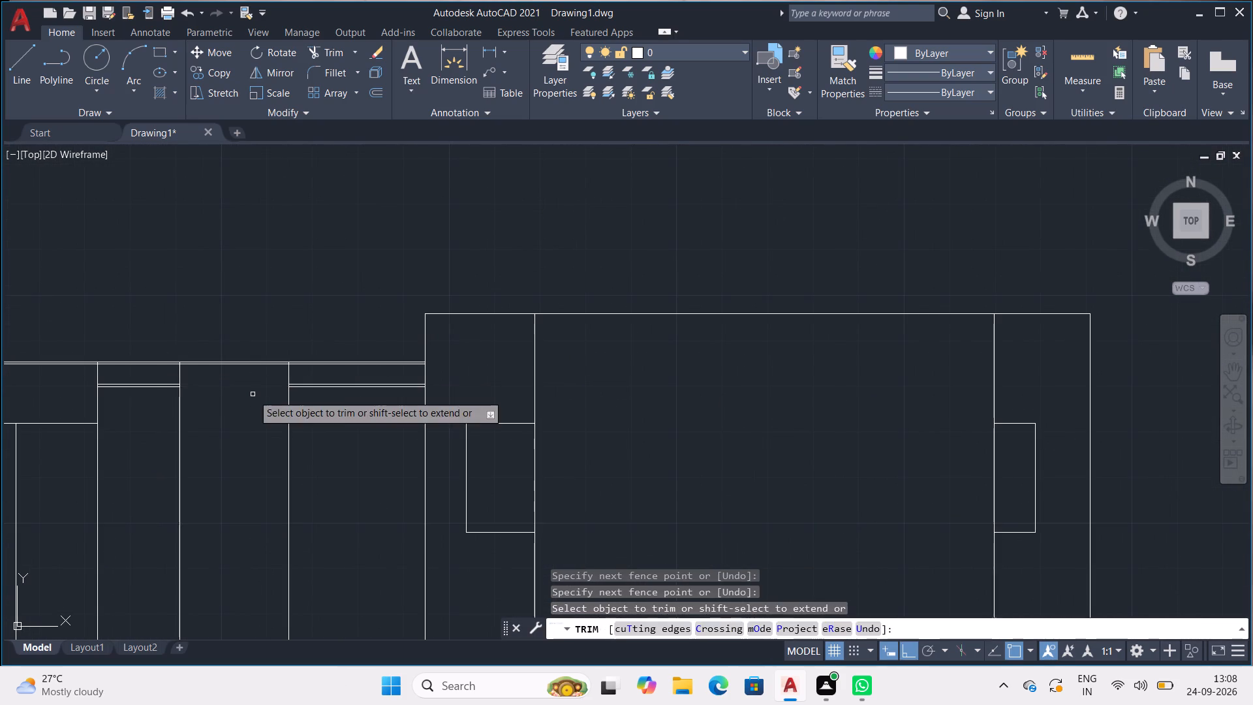
scroll(252, 394, "down", 2)
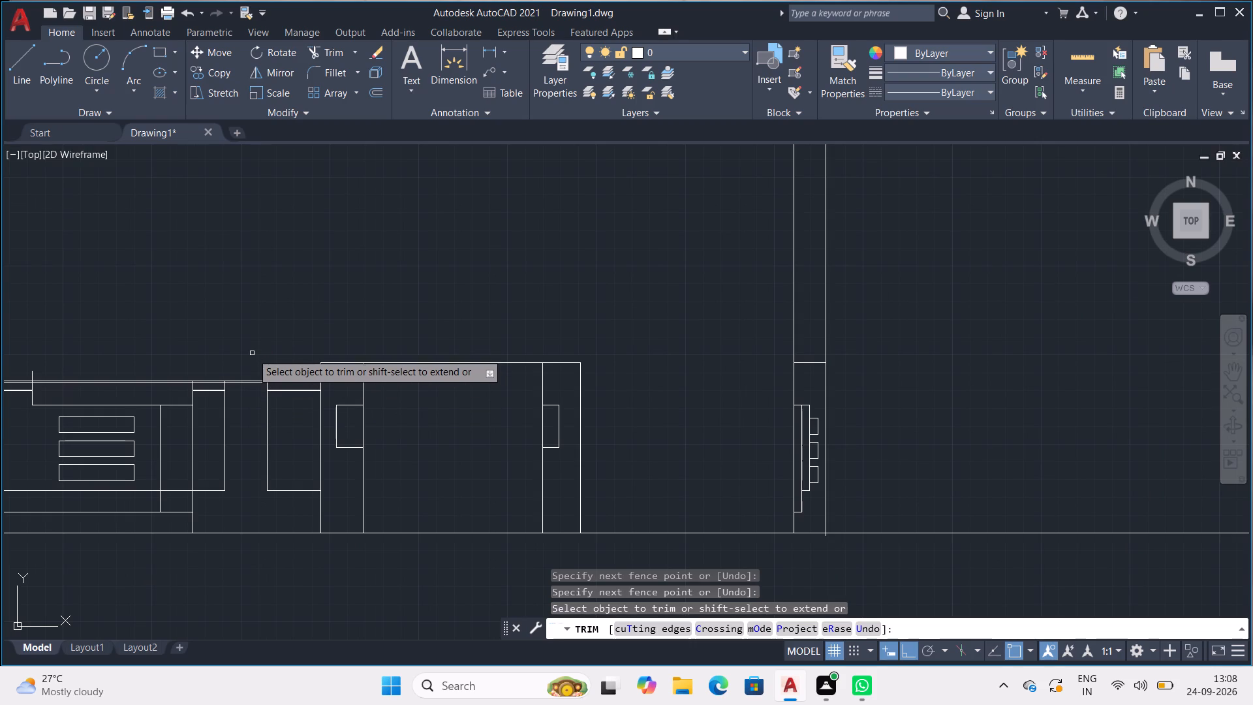
middle_click_drag(149, 331, 200, 332)
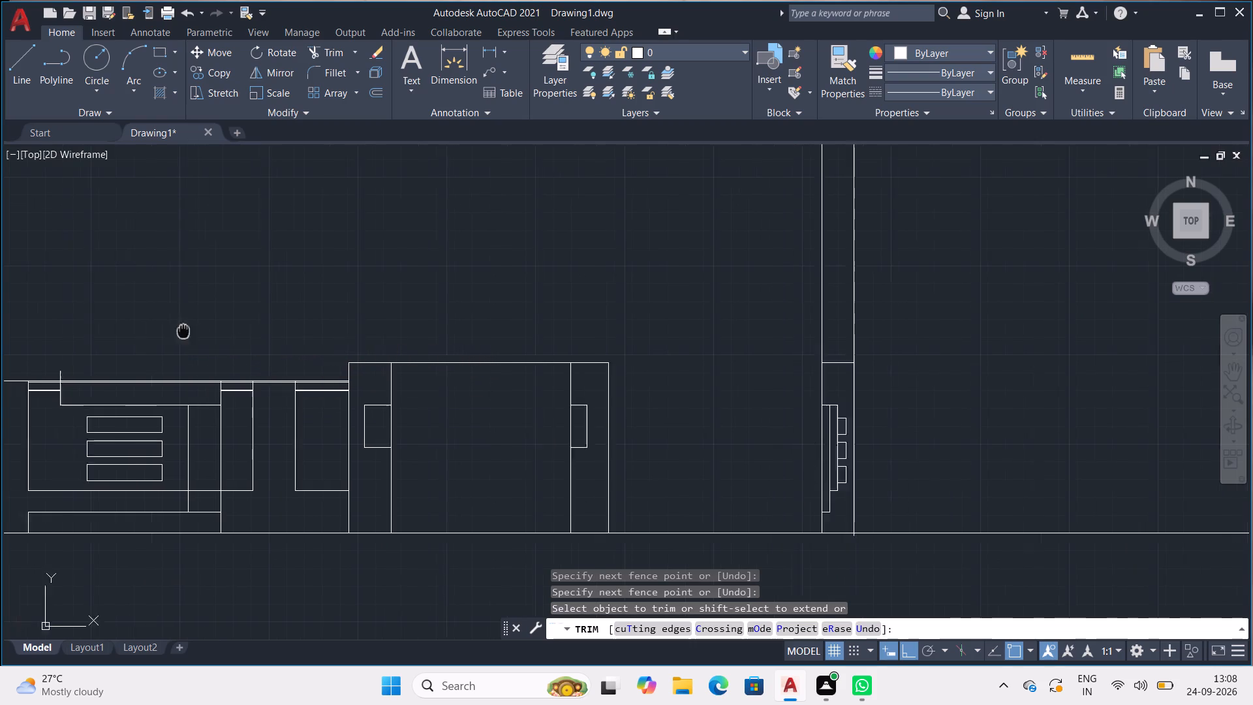
middle_click_drag(200, 332, 270, 333)
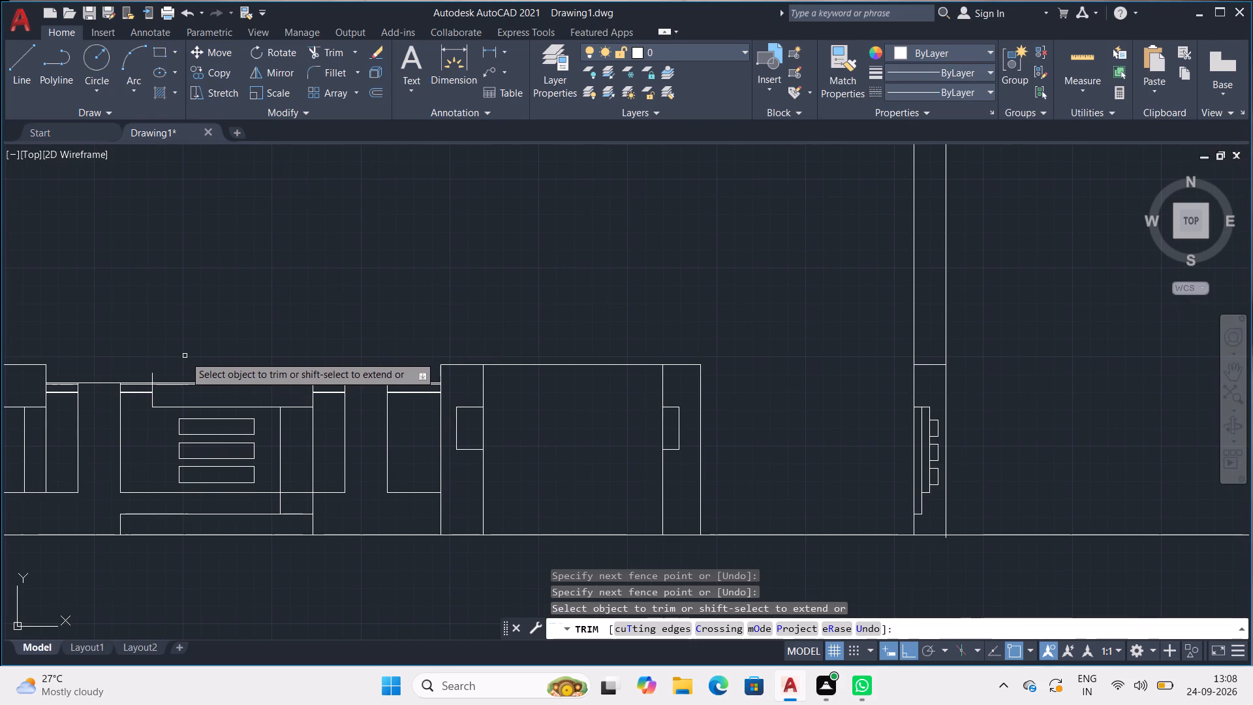
middle_click_drag(194, 355, 242, 352)
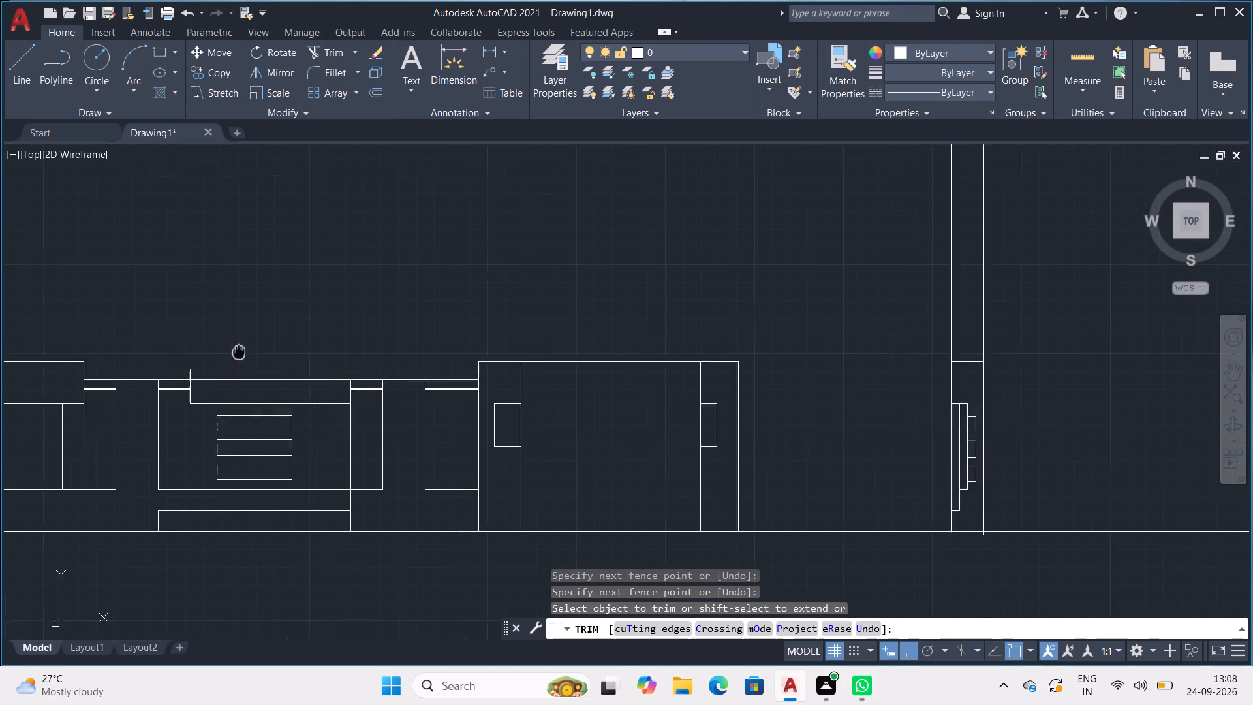
middle_click_drag(242, 352, 40, 283)
scroll(206, 303, "up", 1)
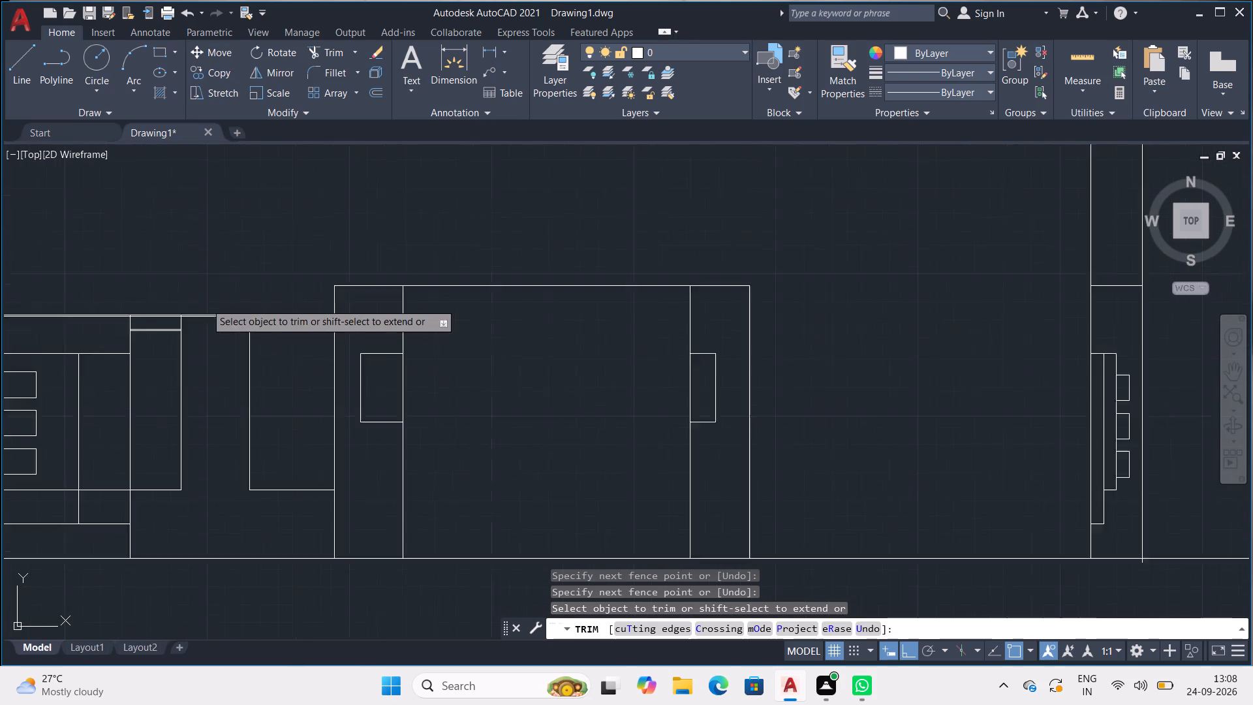
scroll(206, 303, "up", 4)
key("Escape")
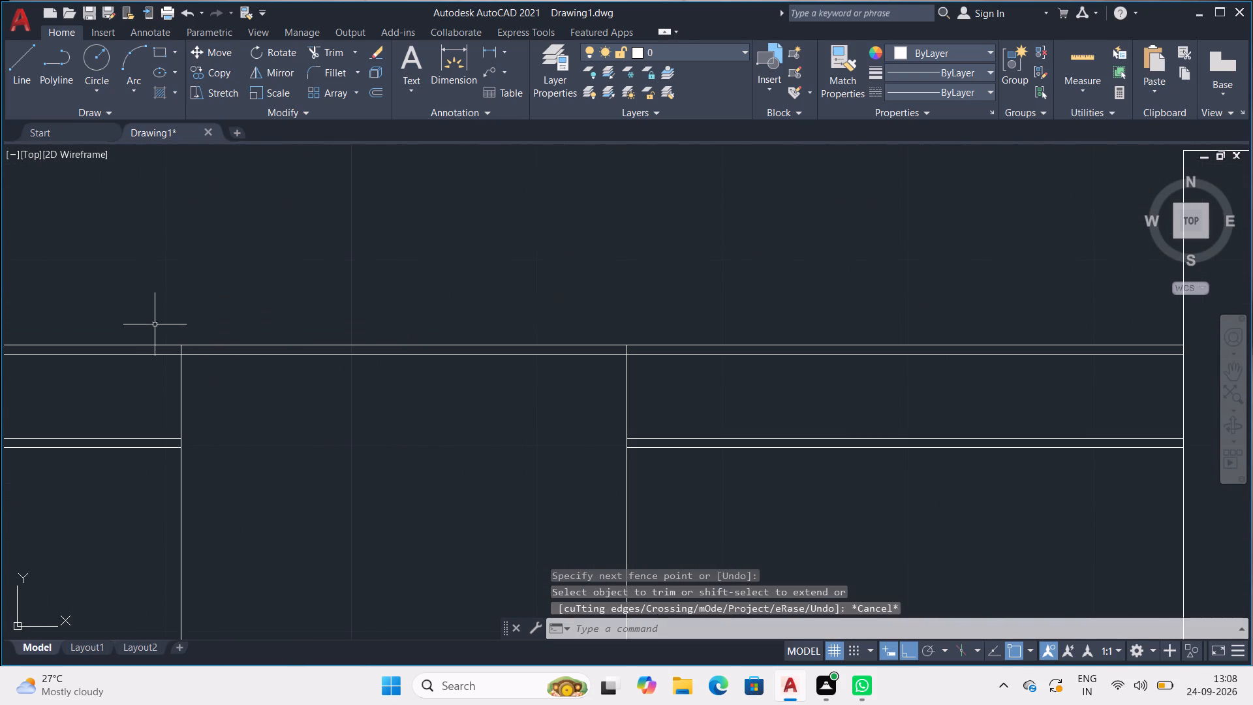
key("Escape")
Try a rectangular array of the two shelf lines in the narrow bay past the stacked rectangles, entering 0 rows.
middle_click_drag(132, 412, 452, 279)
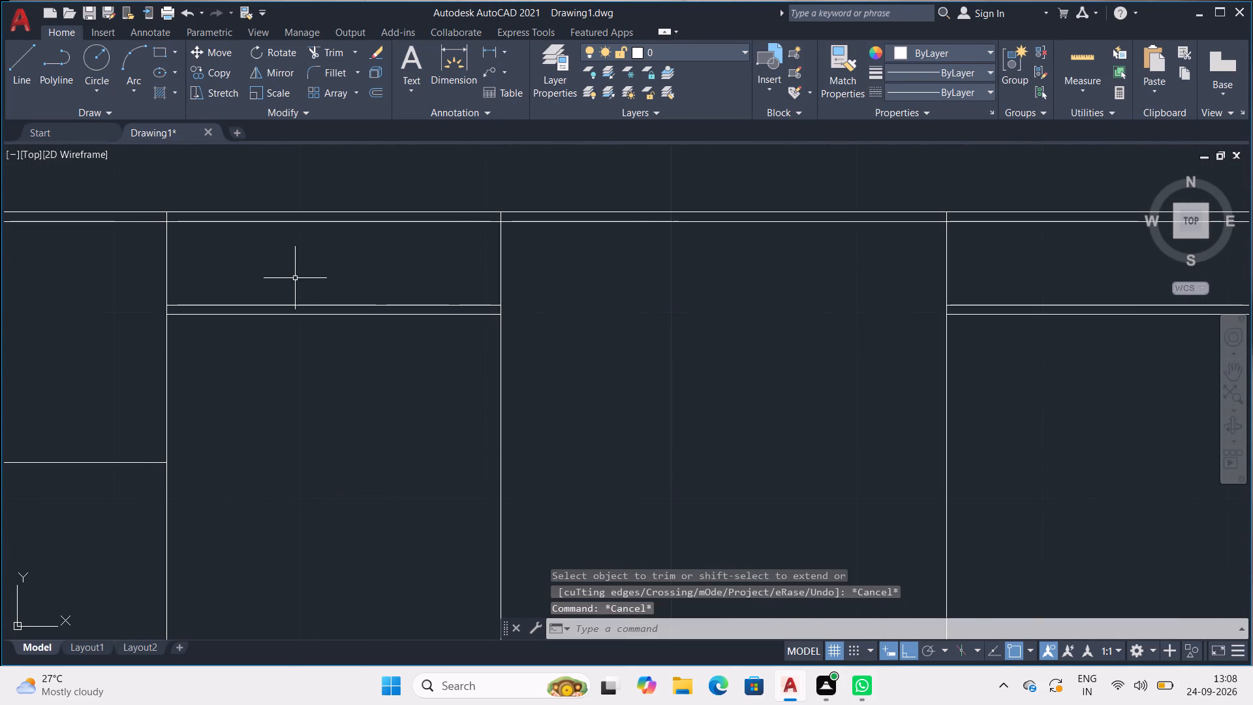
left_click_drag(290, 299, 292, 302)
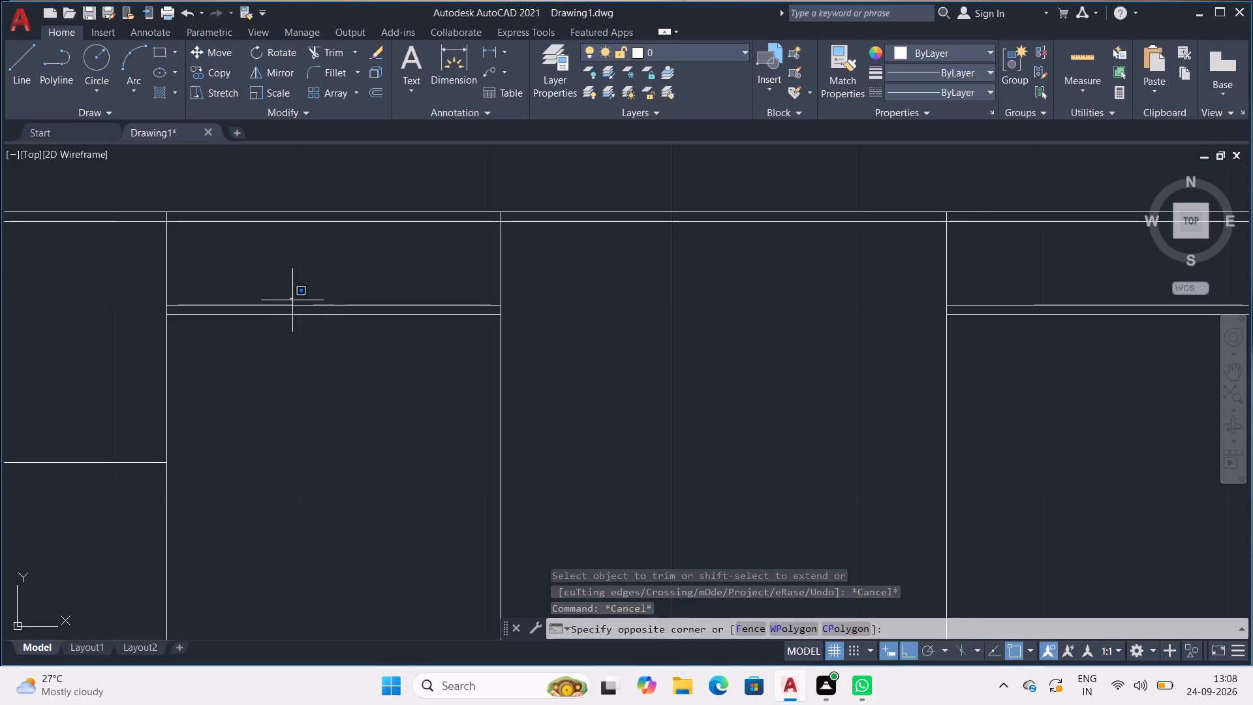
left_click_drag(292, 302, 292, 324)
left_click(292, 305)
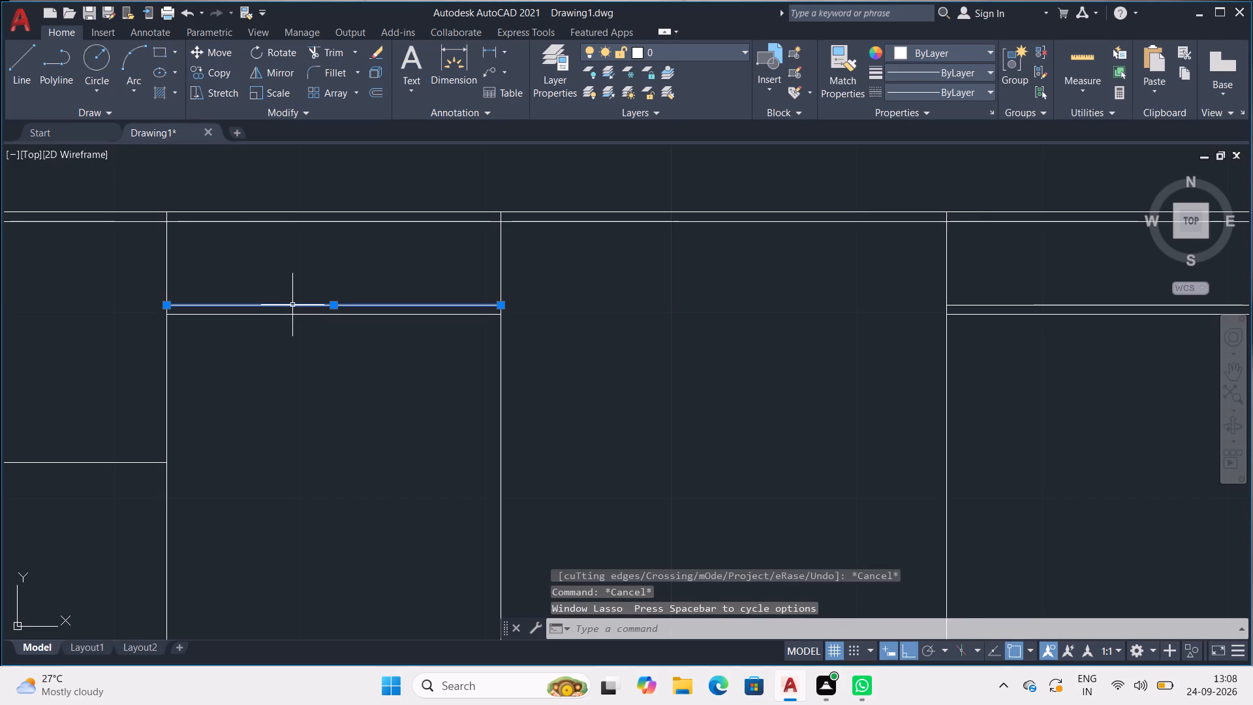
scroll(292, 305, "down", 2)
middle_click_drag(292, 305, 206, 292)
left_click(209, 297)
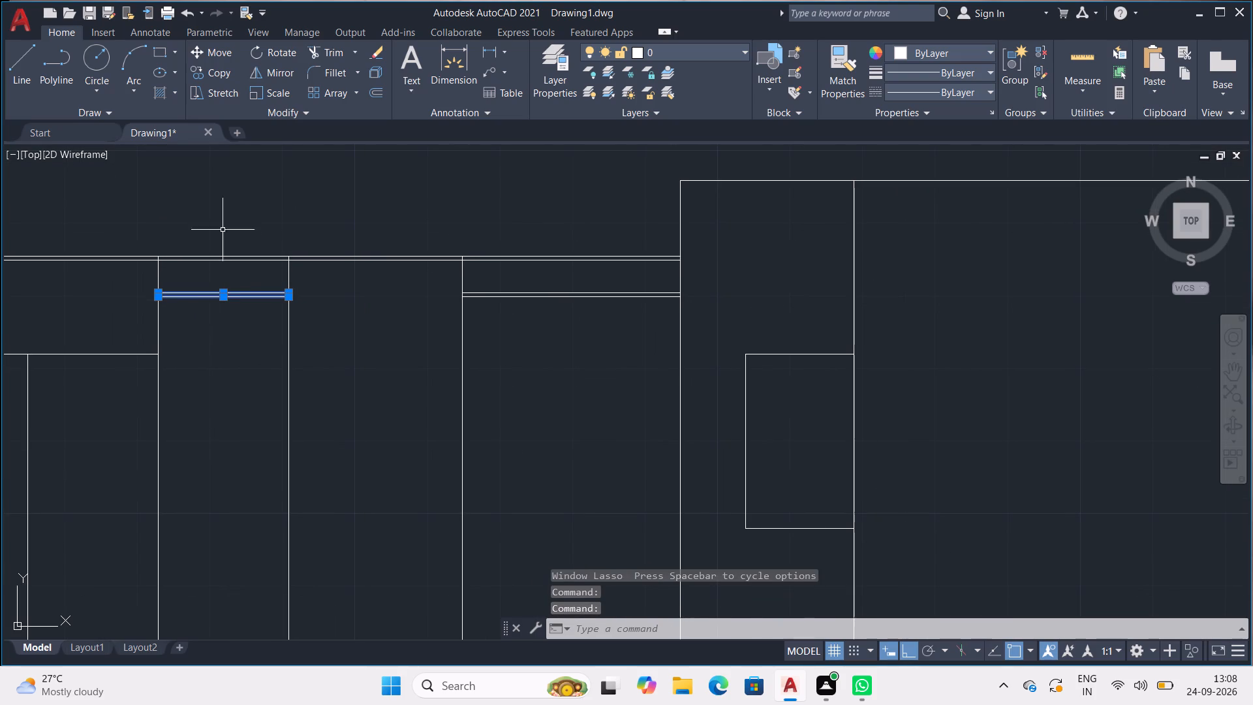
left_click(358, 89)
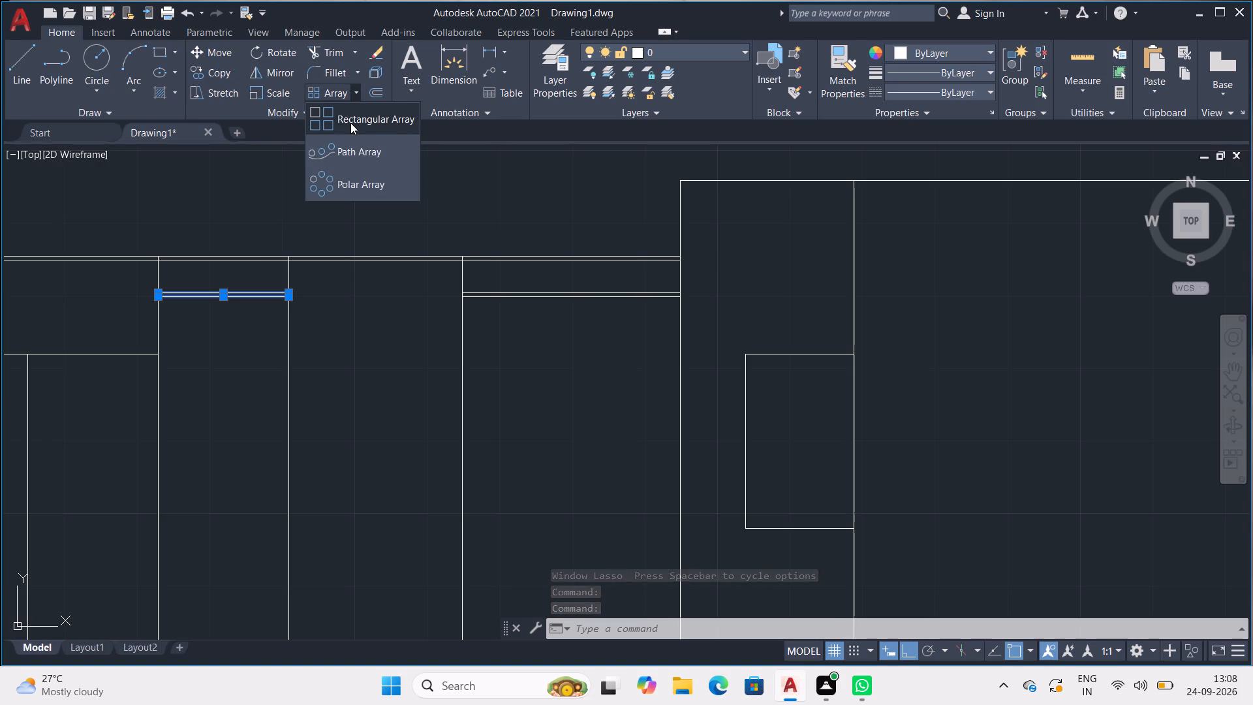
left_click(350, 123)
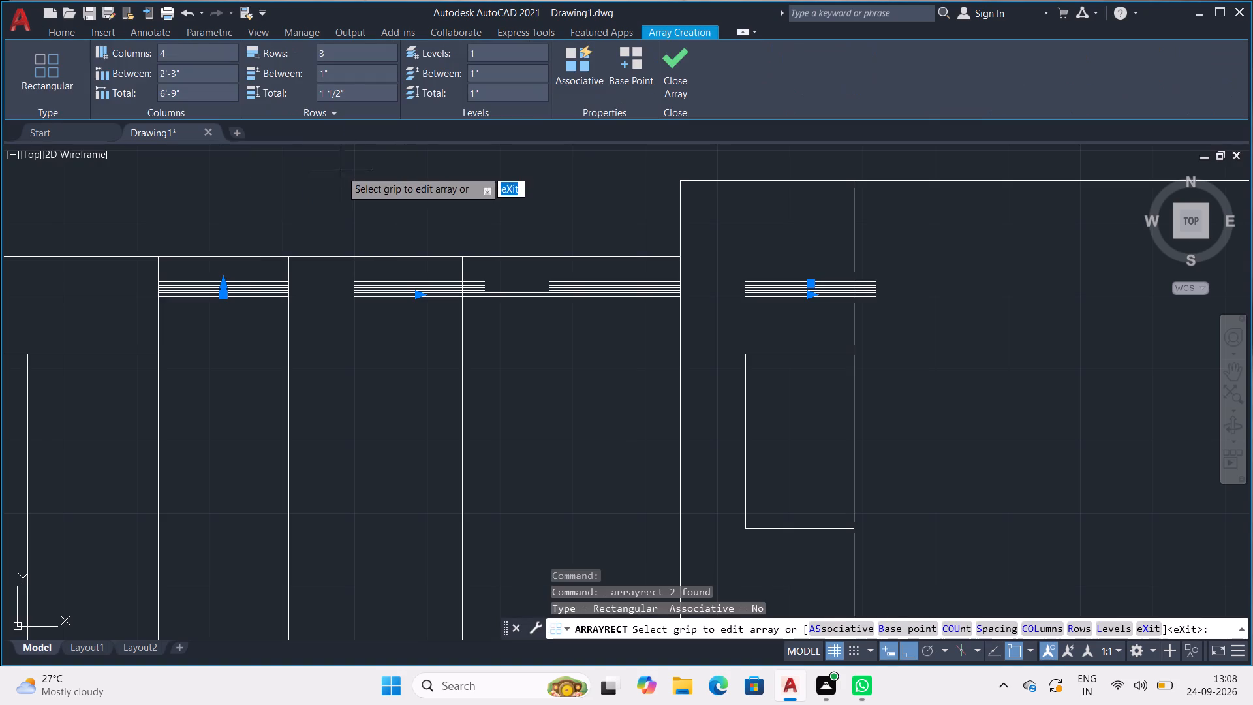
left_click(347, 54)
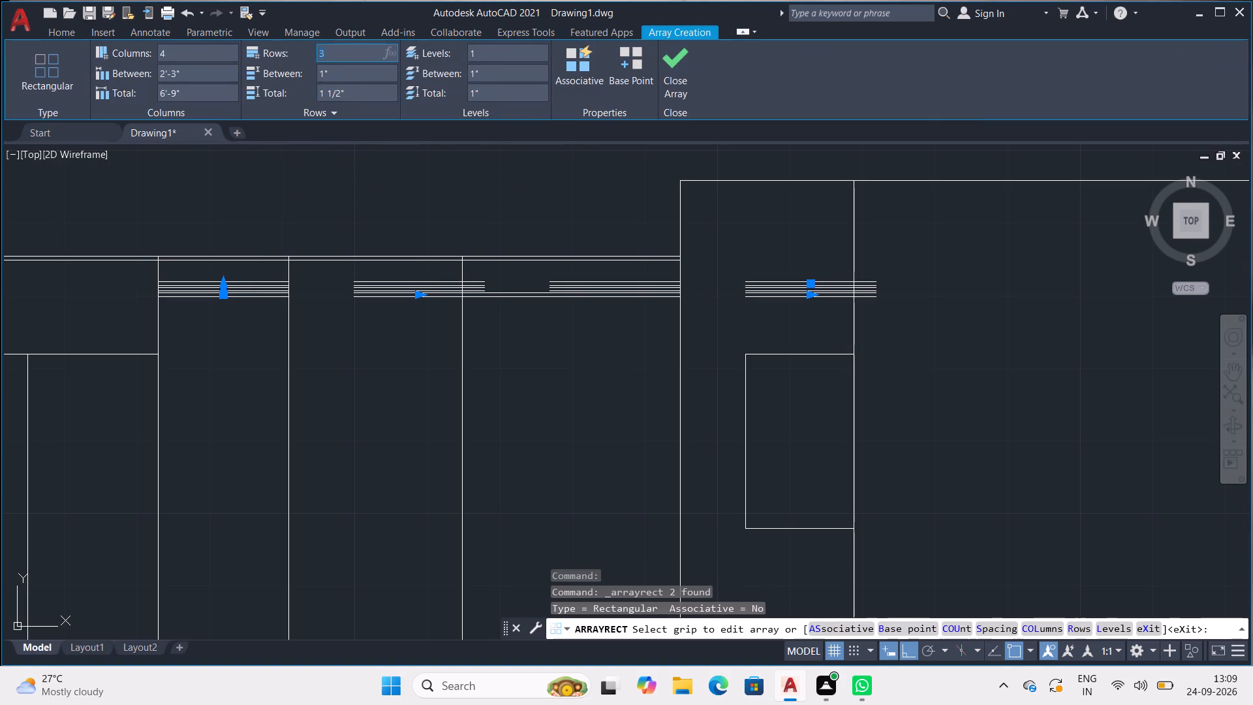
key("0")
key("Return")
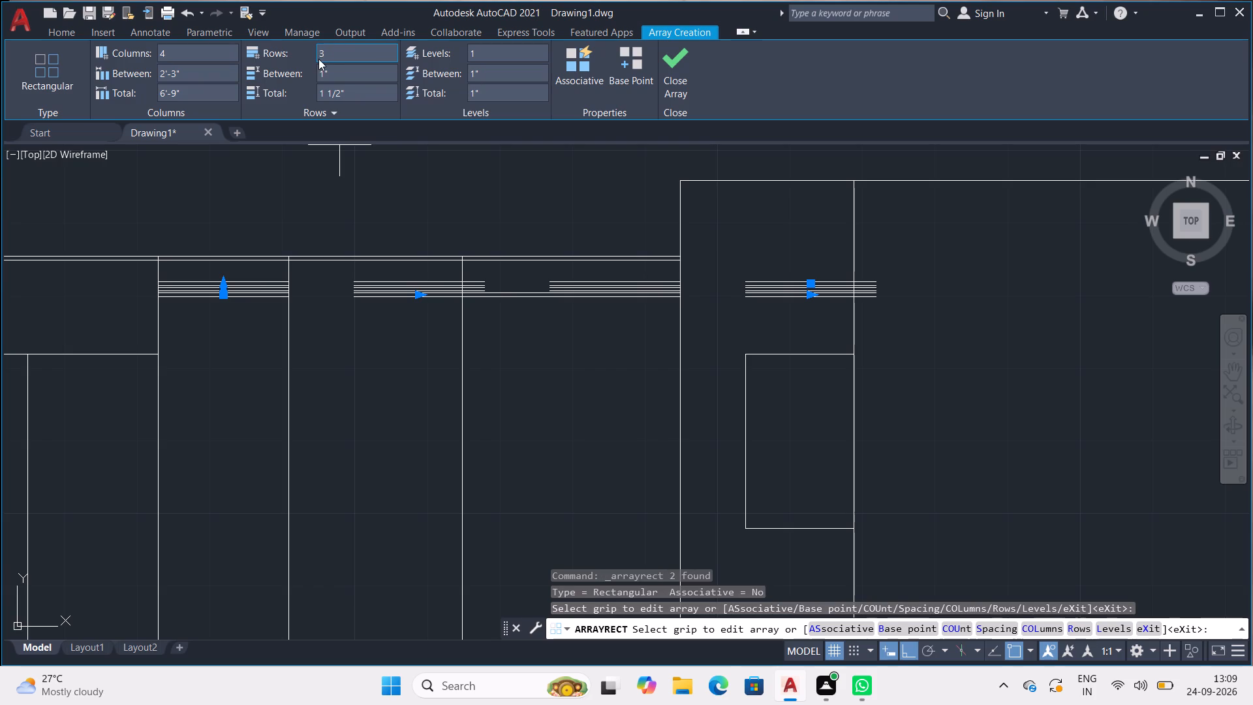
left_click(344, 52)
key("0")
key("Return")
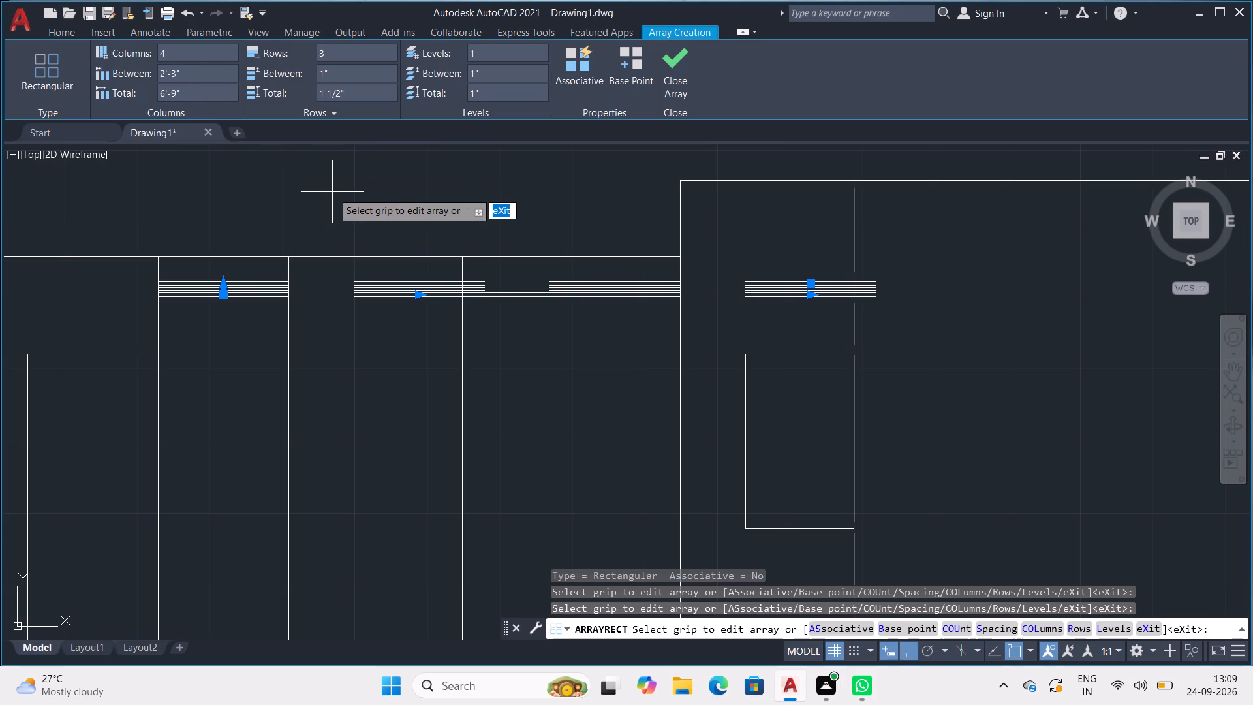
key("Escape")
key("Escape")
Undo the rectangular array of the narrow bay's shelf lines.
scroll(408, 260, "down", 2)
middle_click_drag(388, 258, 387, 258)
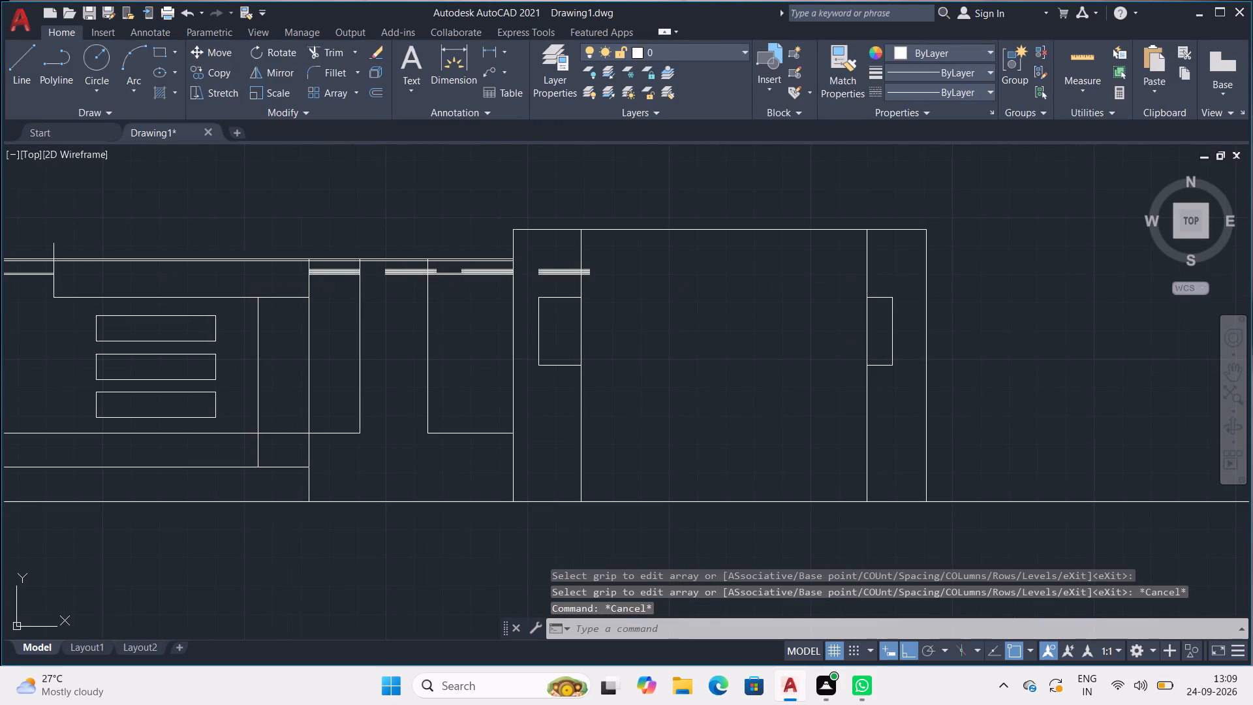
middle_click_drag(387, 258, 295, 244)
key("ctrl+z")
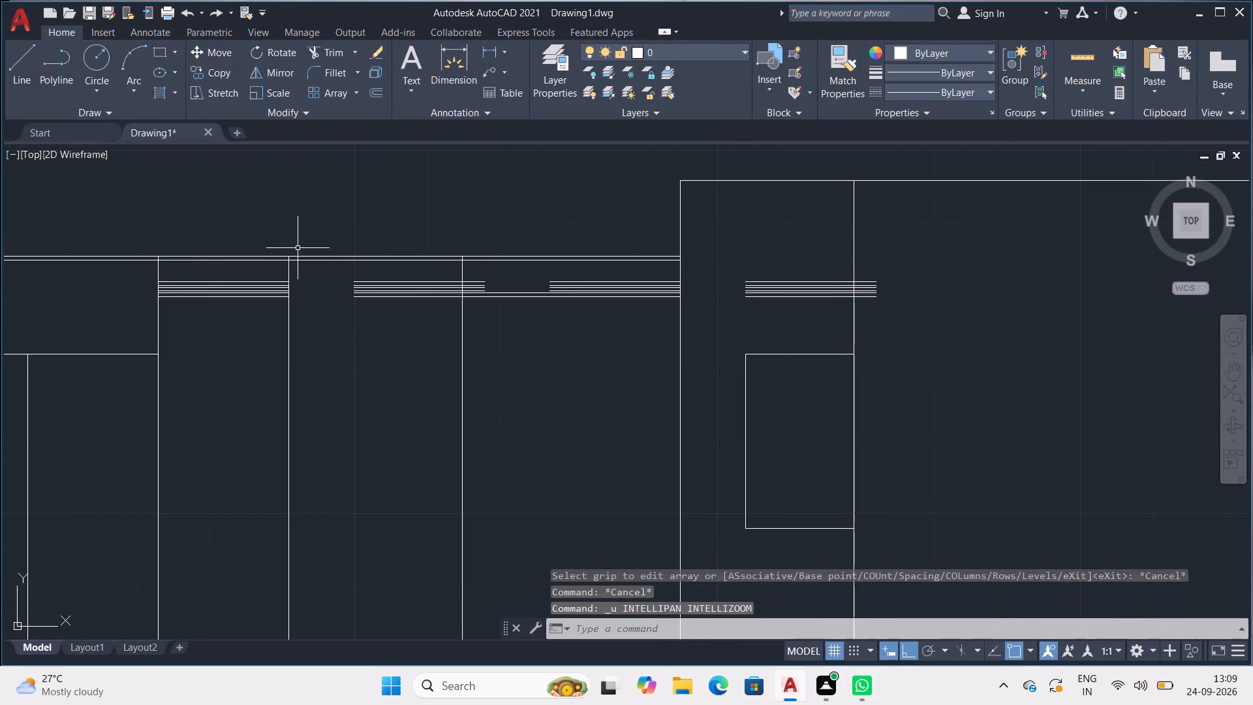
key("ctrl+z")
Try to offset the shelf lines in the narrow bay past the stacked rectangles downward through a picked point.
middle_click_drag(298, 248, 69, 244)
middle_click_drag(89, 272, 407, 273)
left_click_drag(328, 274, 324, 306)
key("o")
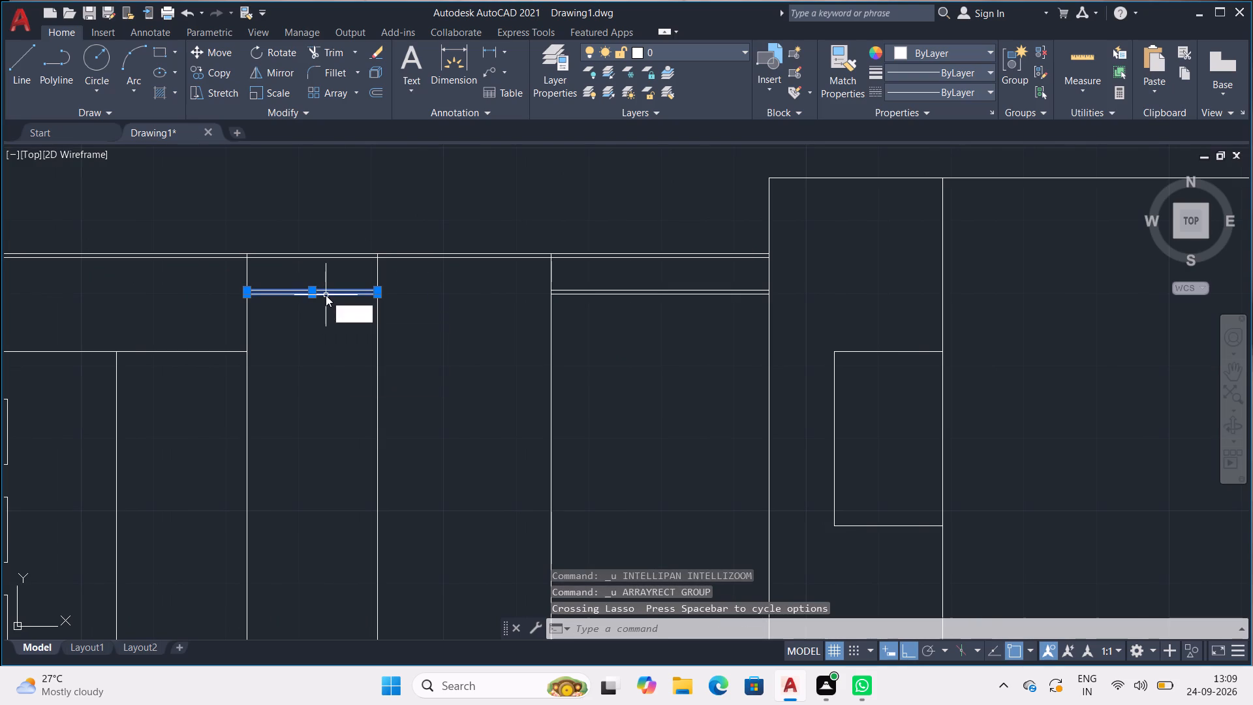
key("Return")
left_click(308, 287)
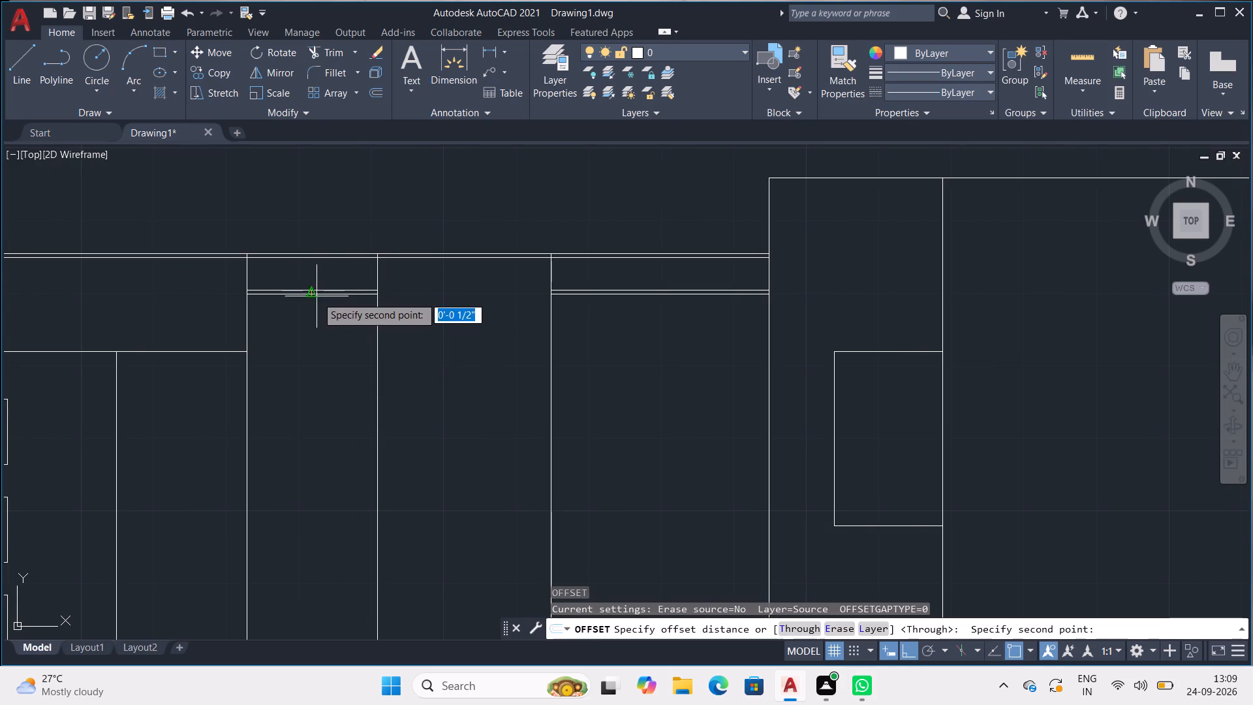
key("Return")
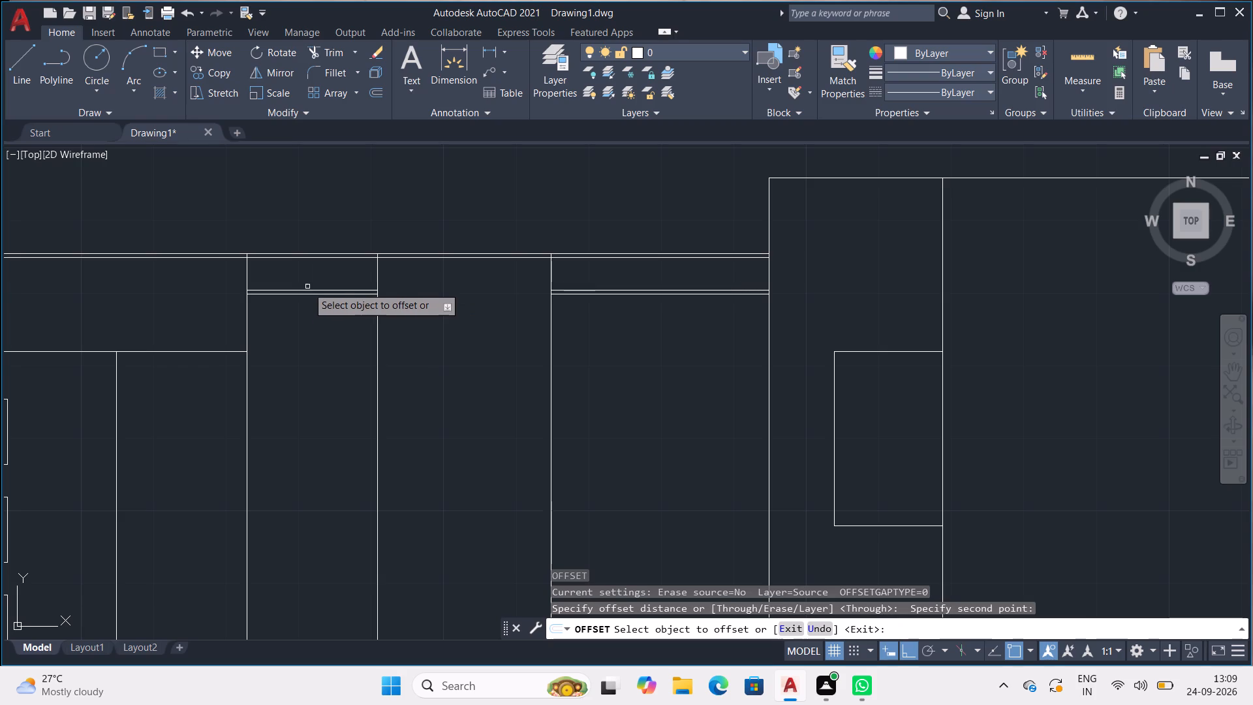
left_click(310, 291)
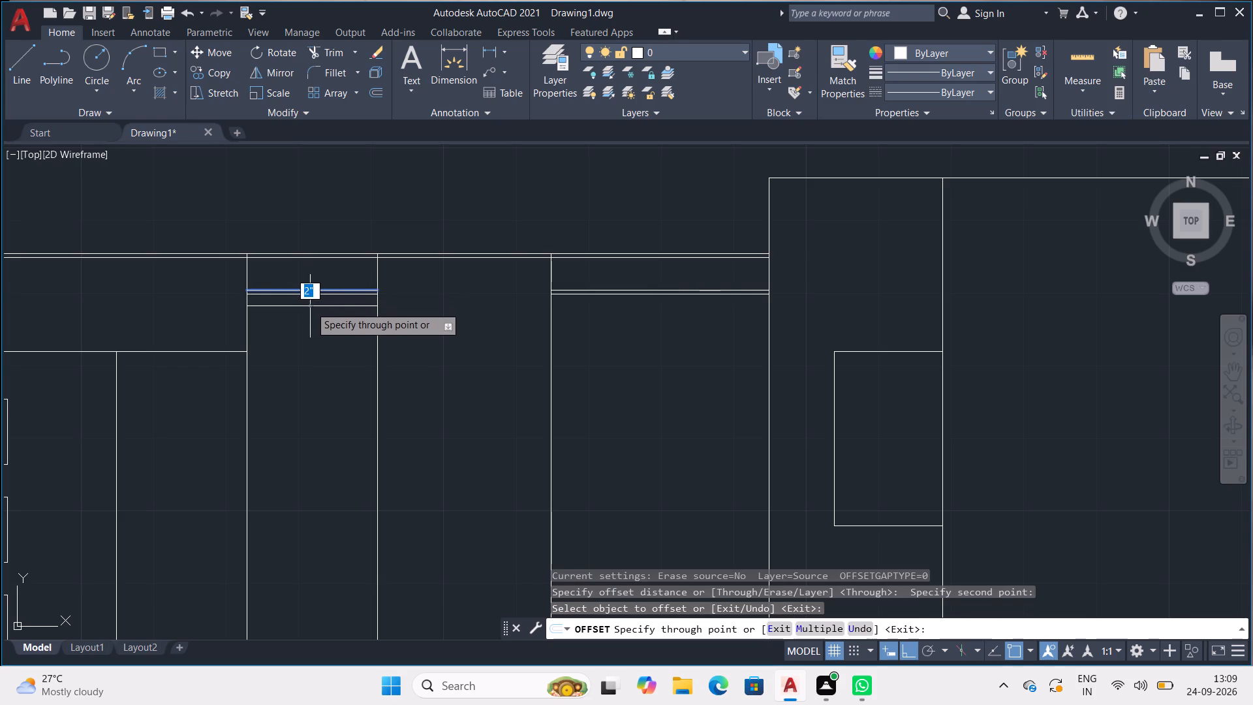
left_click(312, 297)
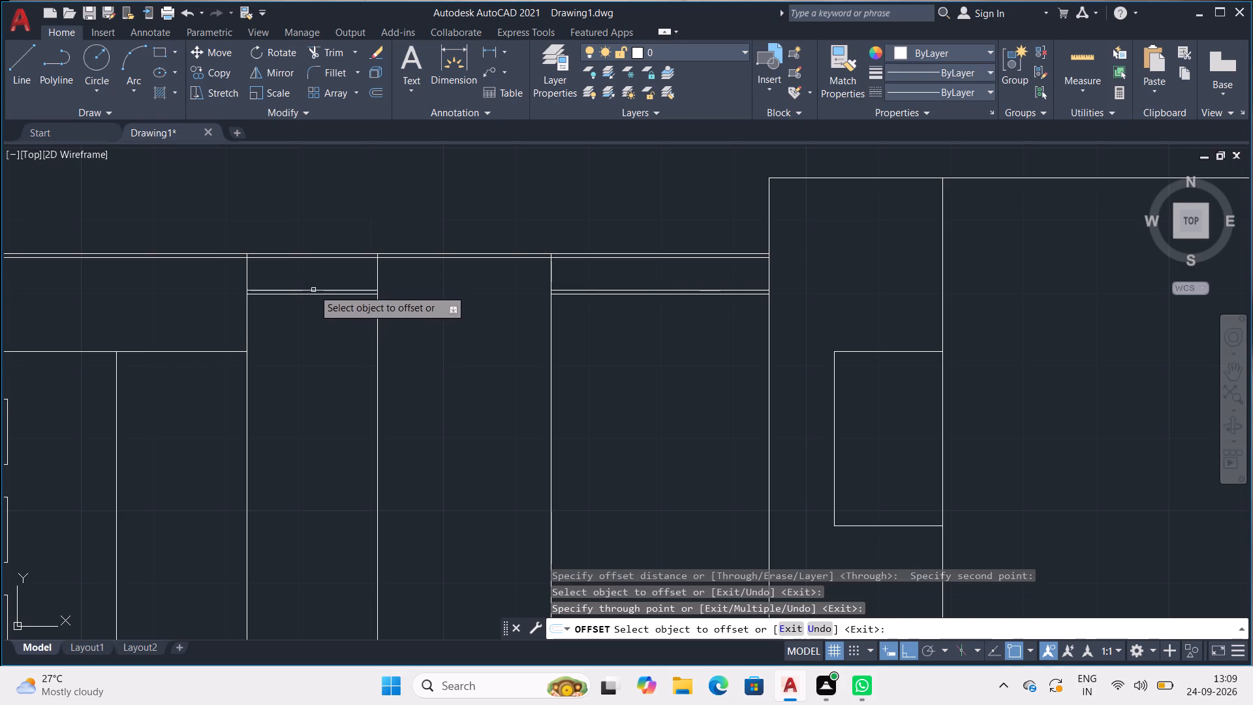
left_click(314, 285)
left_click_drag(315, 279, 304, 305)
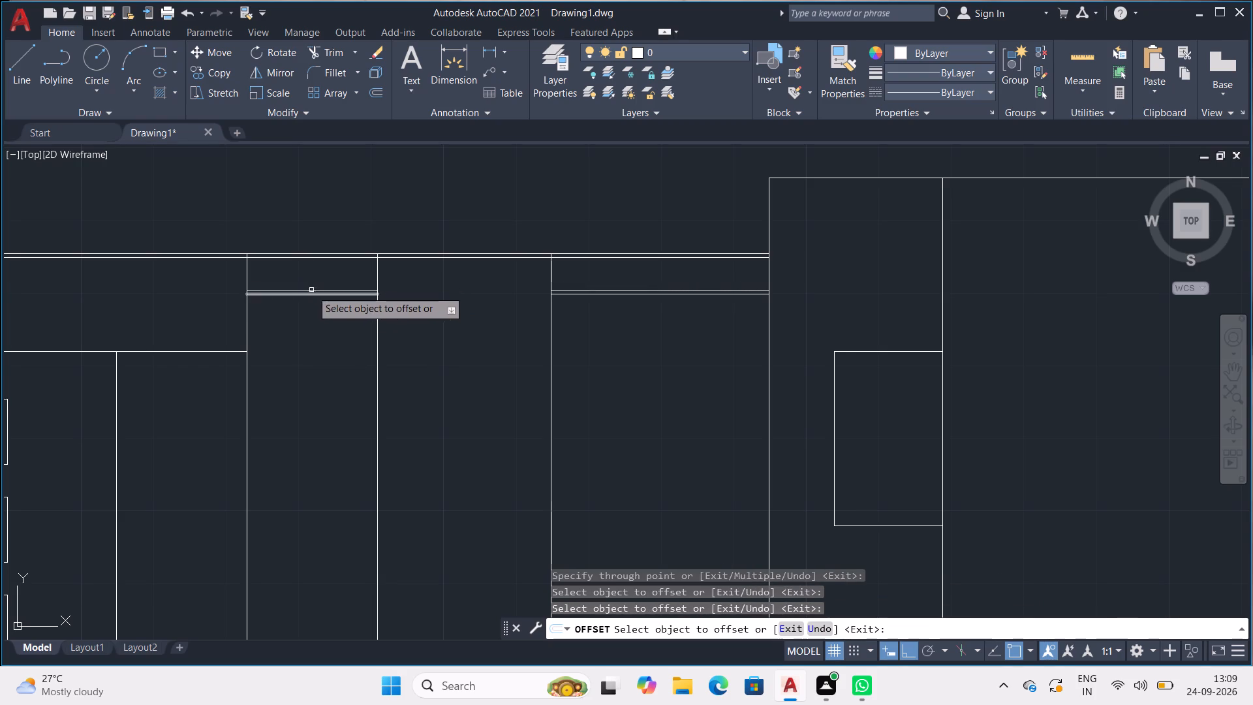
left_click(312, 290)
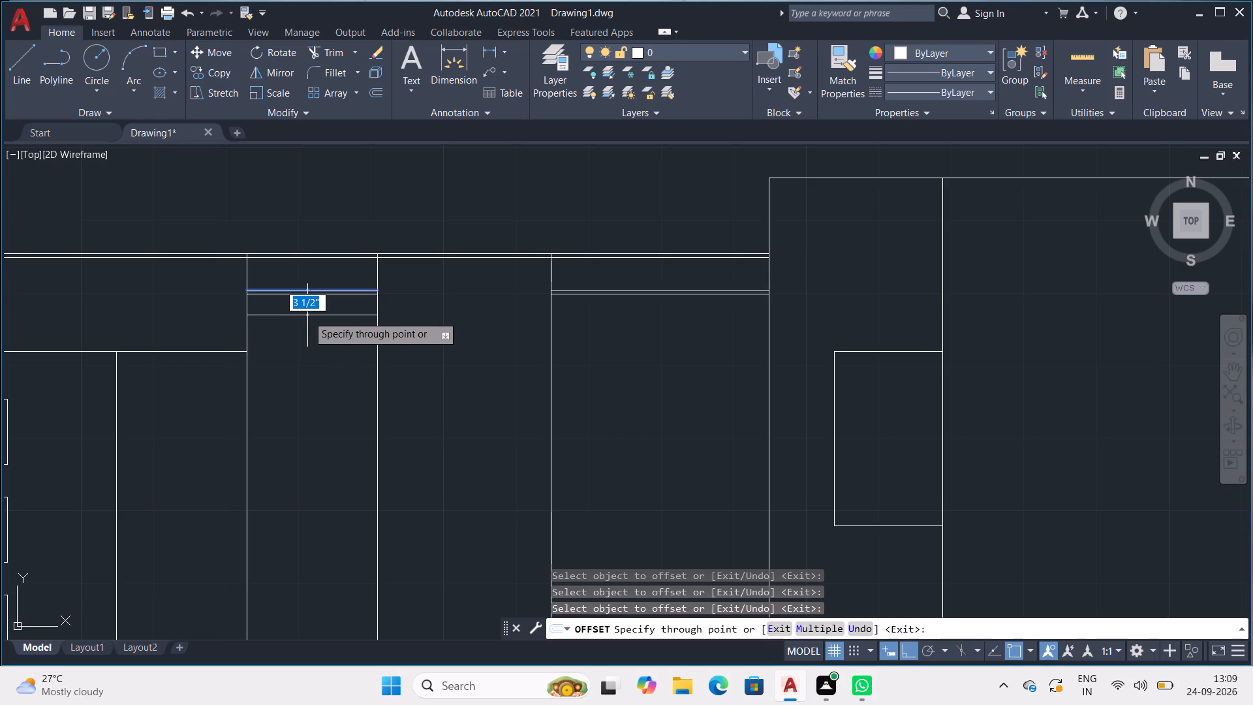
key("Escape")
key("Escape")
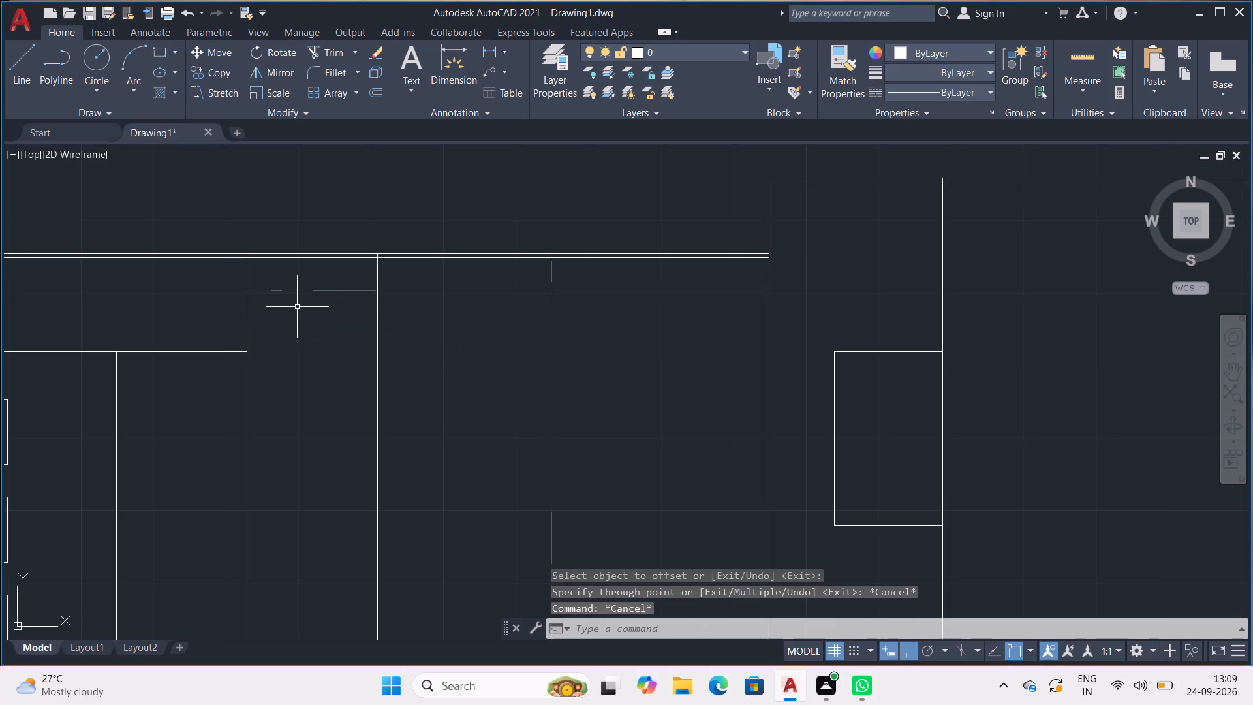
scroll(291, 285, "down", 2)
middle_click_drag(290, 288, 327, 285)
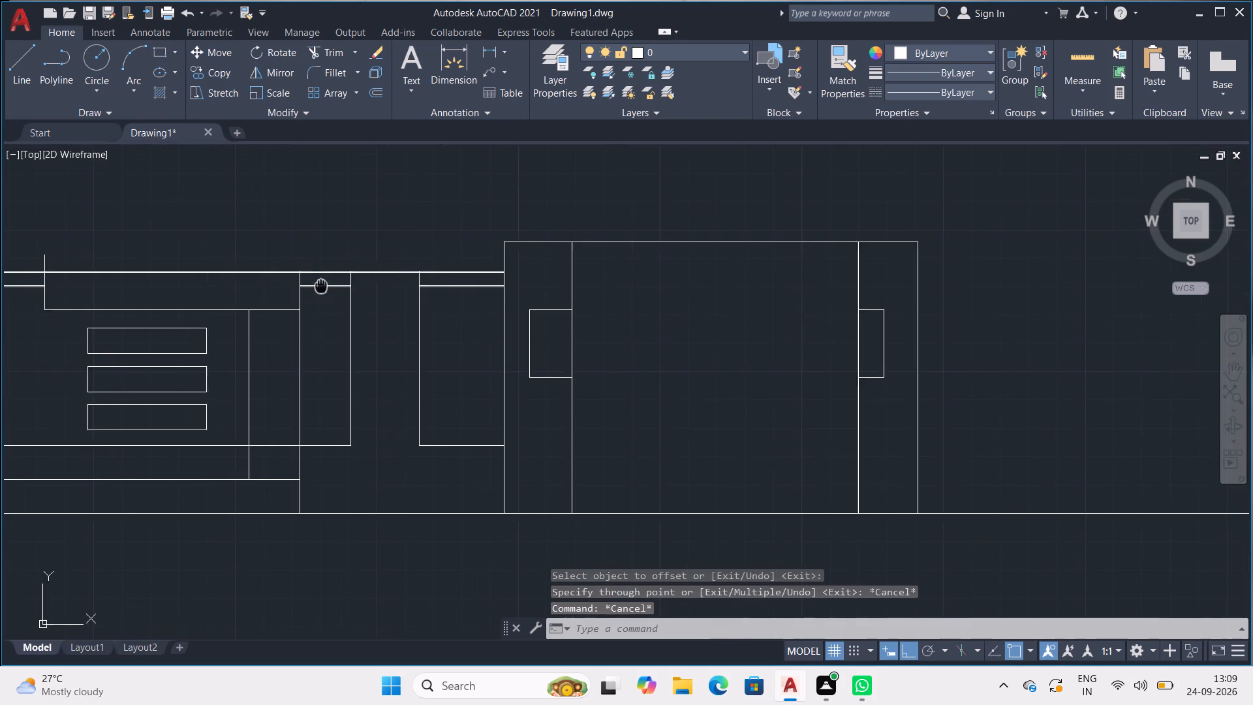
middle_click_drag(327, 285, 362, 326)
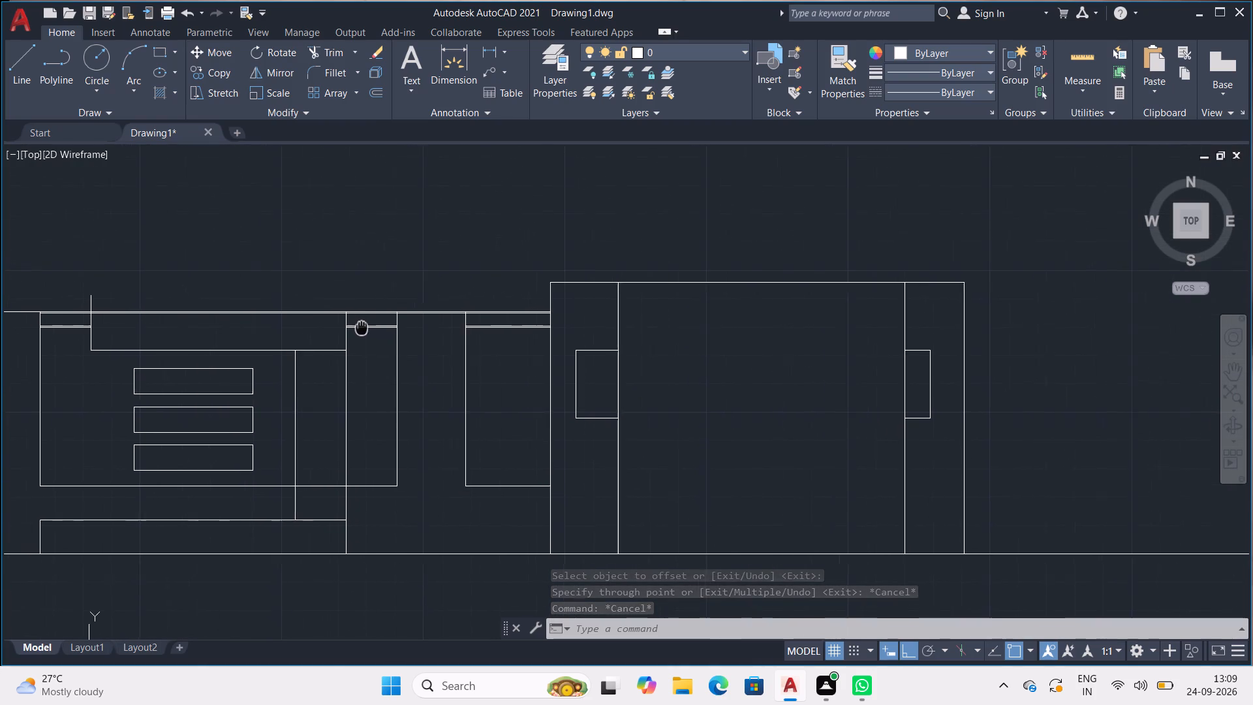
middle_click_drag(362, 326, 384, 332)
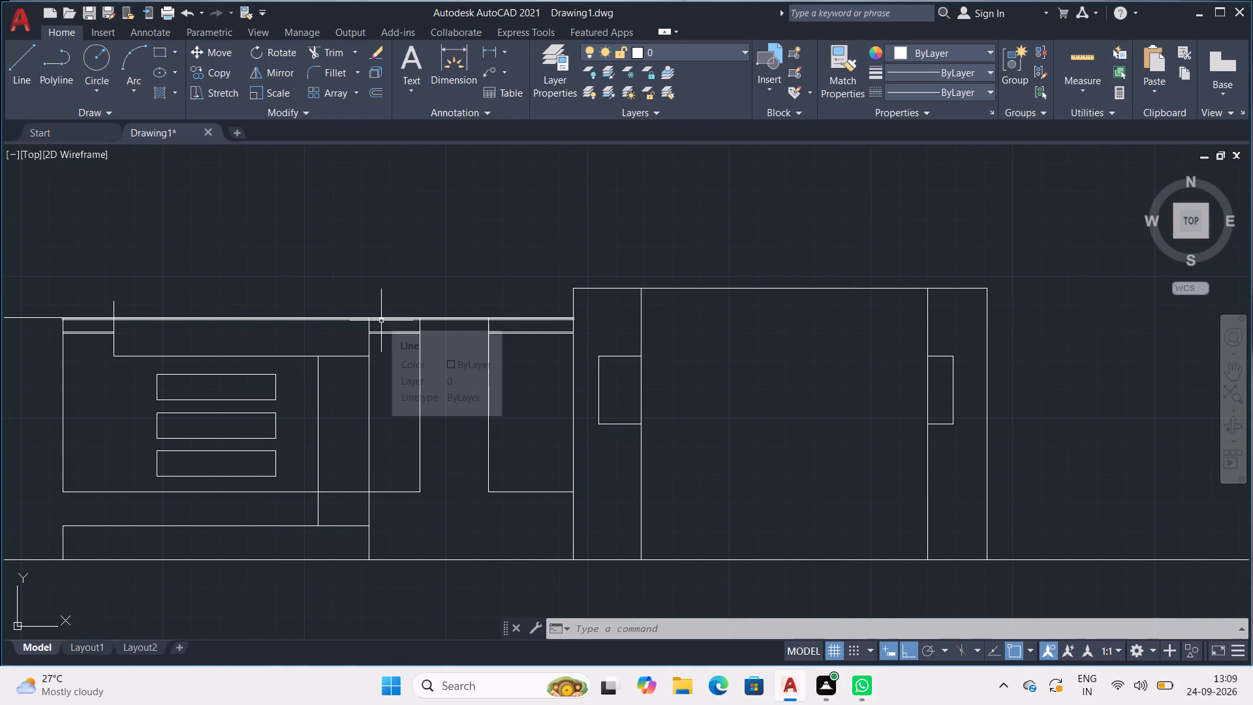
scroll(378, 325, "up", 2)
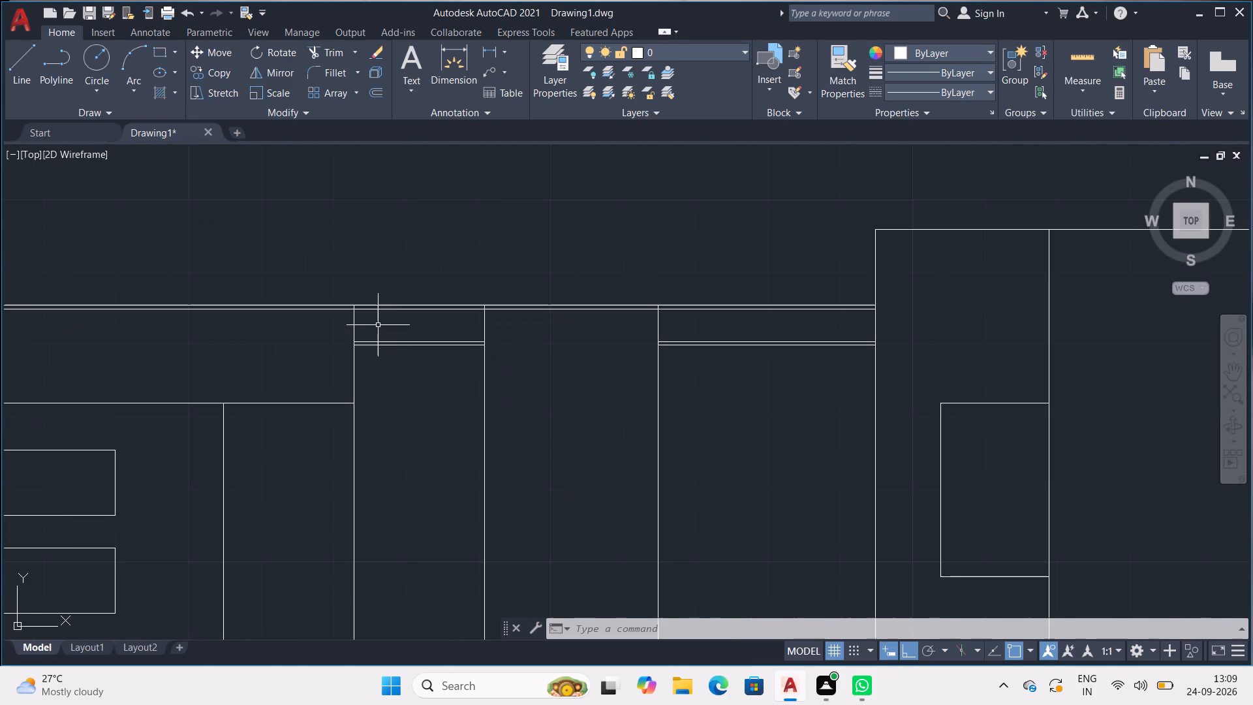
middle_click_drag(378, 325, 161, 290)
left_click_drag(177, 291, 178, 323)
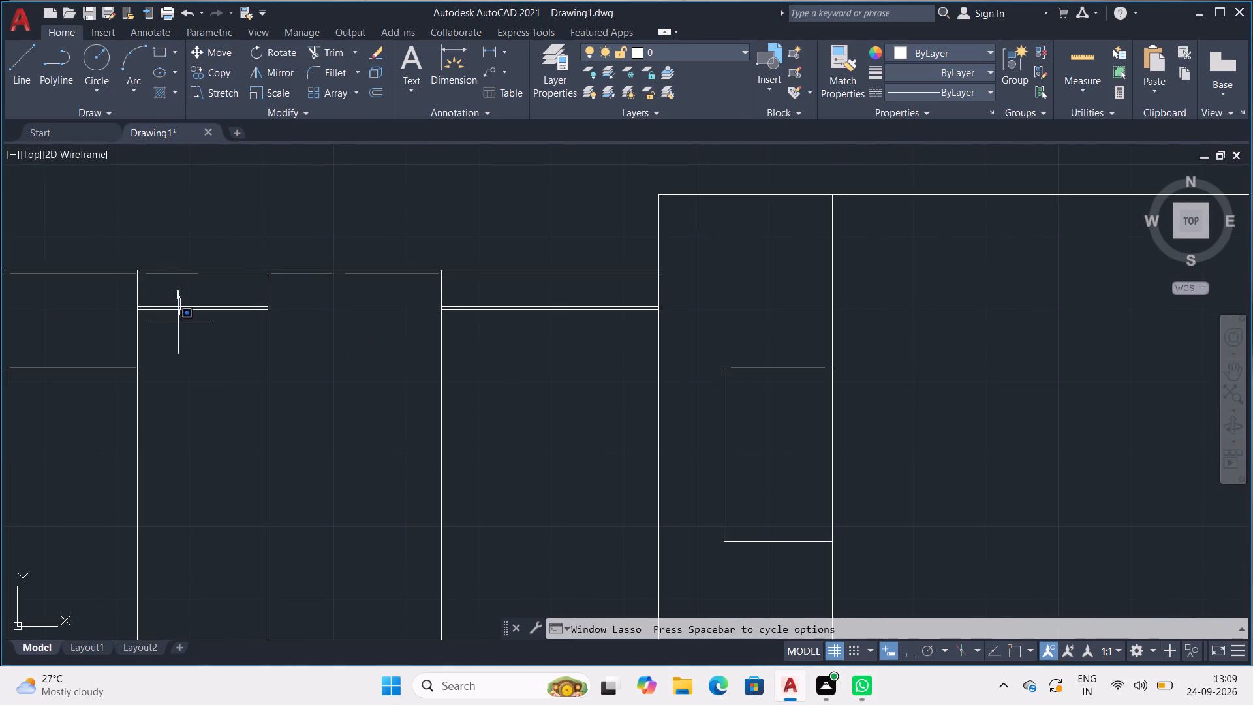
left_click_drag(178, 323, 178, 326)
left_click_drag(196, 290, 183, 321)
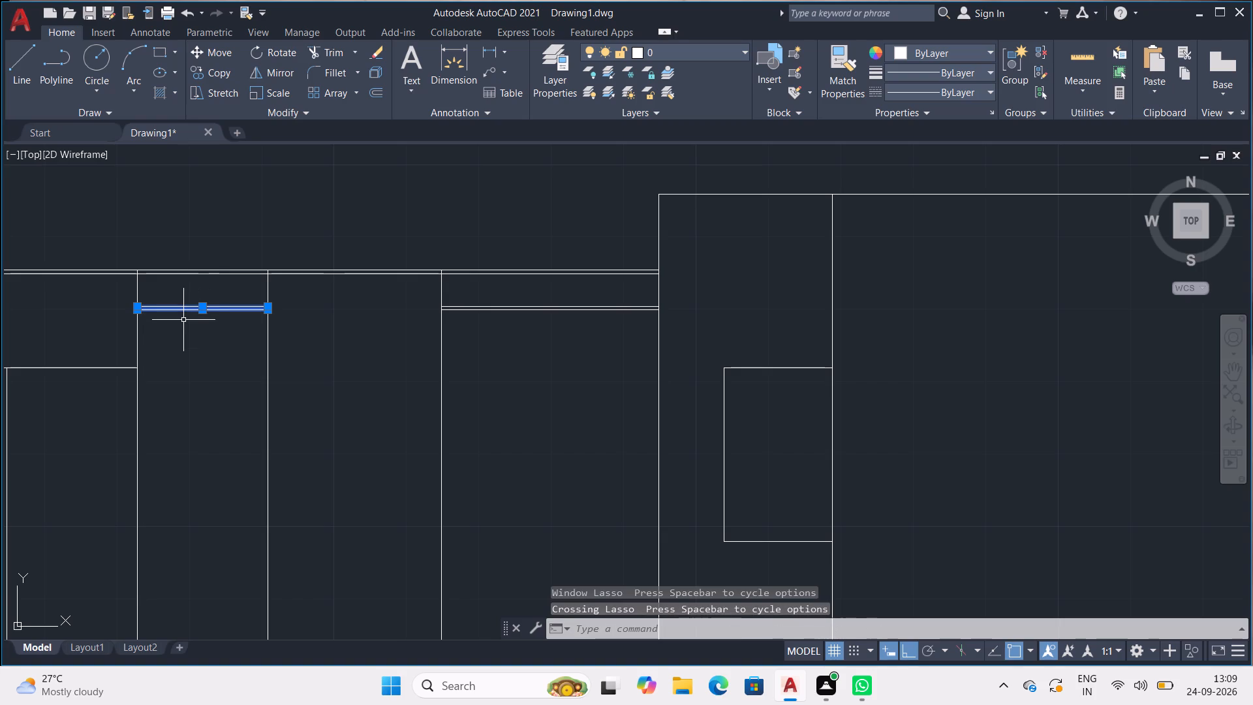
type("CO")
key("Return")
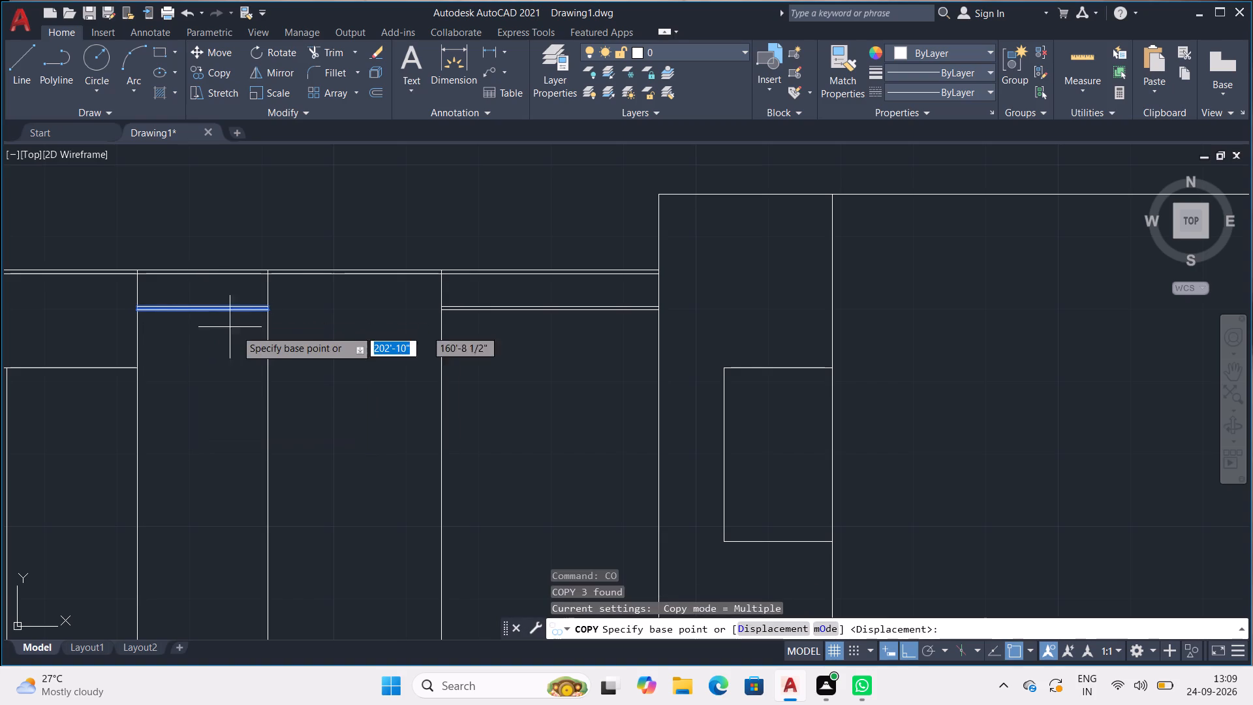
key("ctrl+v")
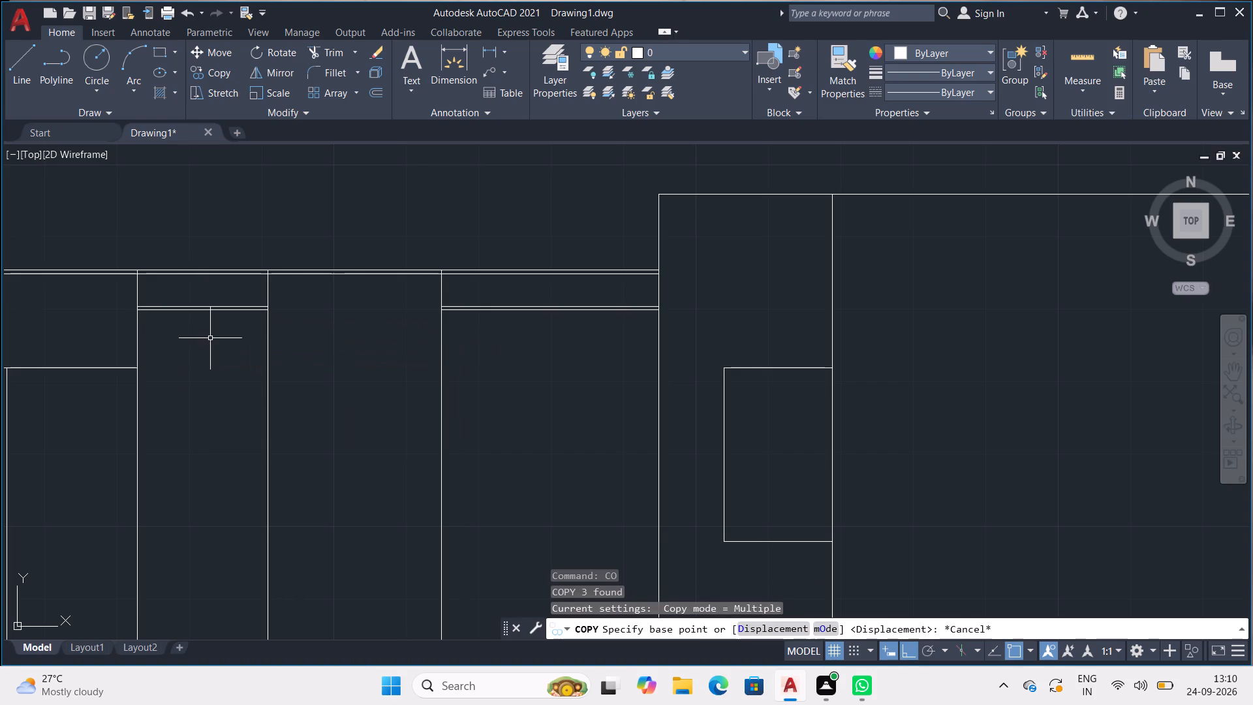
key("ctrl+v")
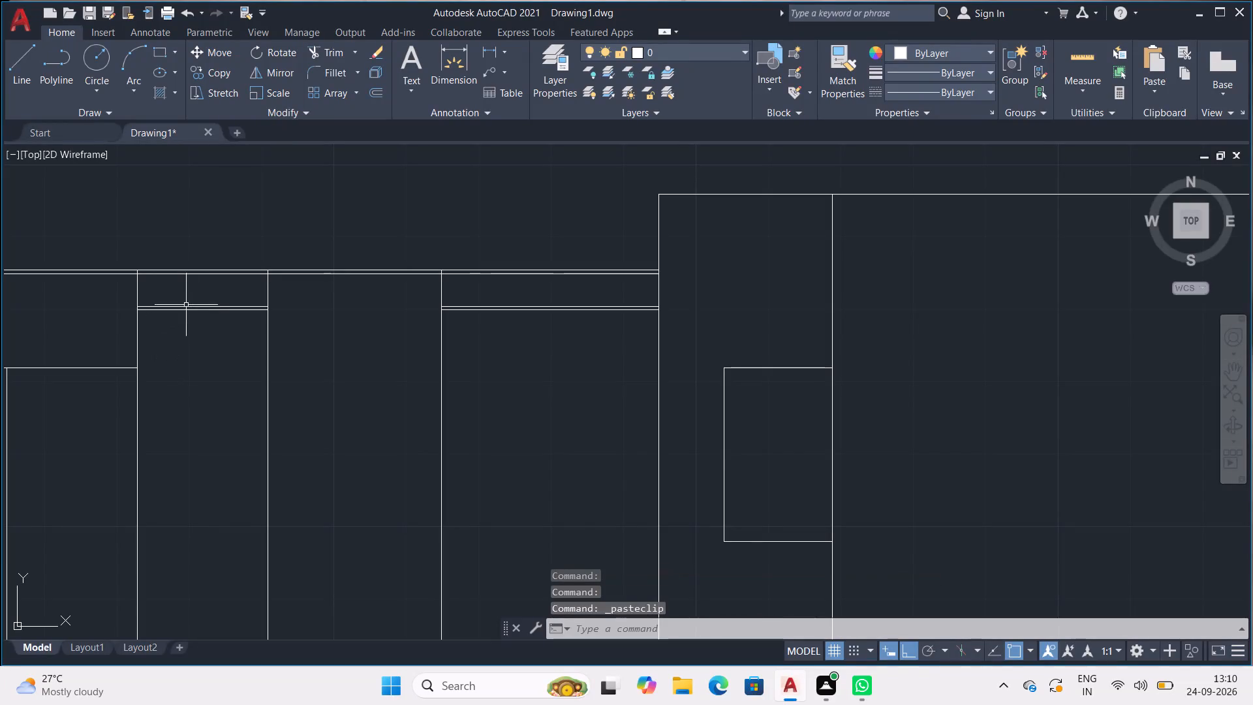
Copy the narrow bay's shelf lines and paste five copies below them along the bay's side, about 4 1/2 inches apart.
left_click_drag(200, 289, 182, 326)
key("ctrl+c")
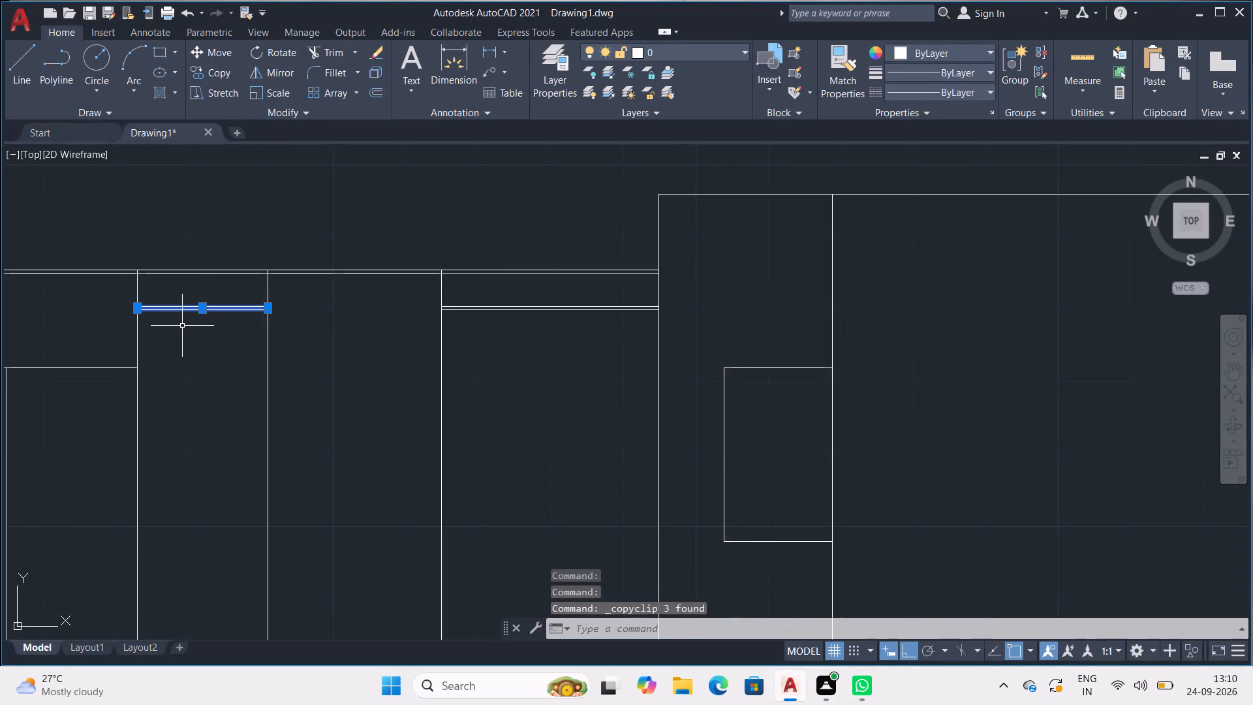
key("ctrl+v")
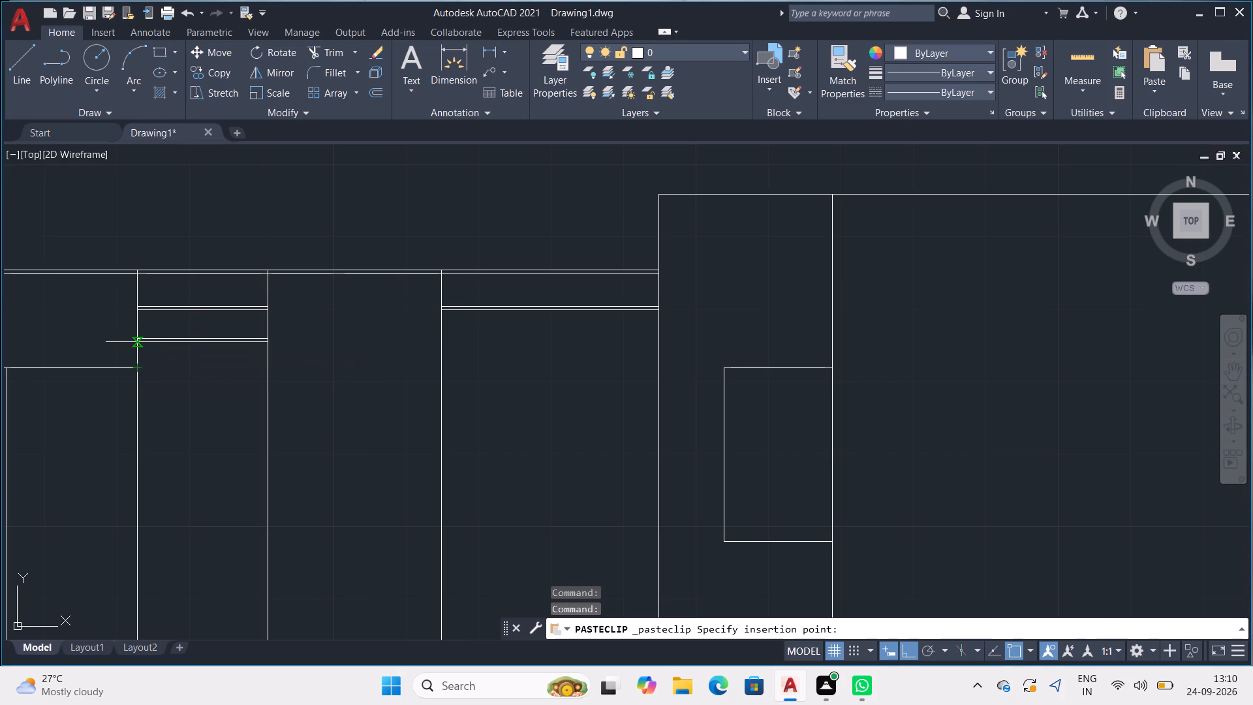
left_click(137, 342)
key("ctrl+v")
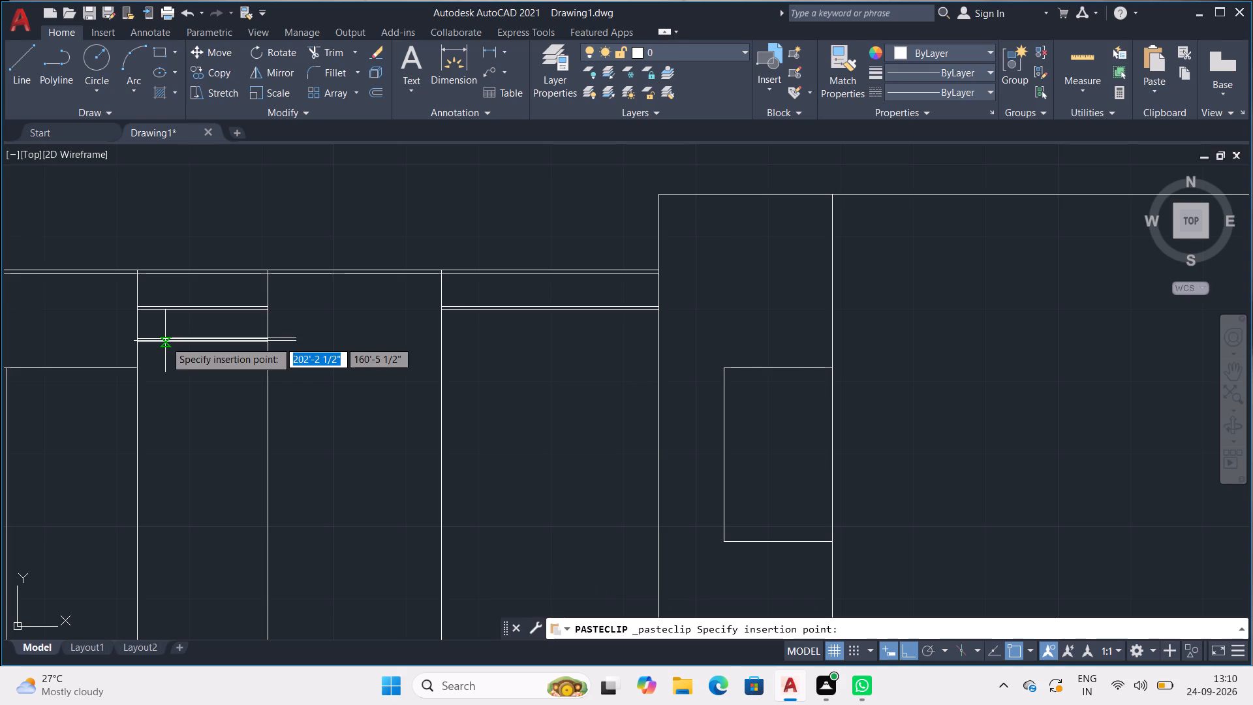
left_click(137, 377)
key("ctrl+v")
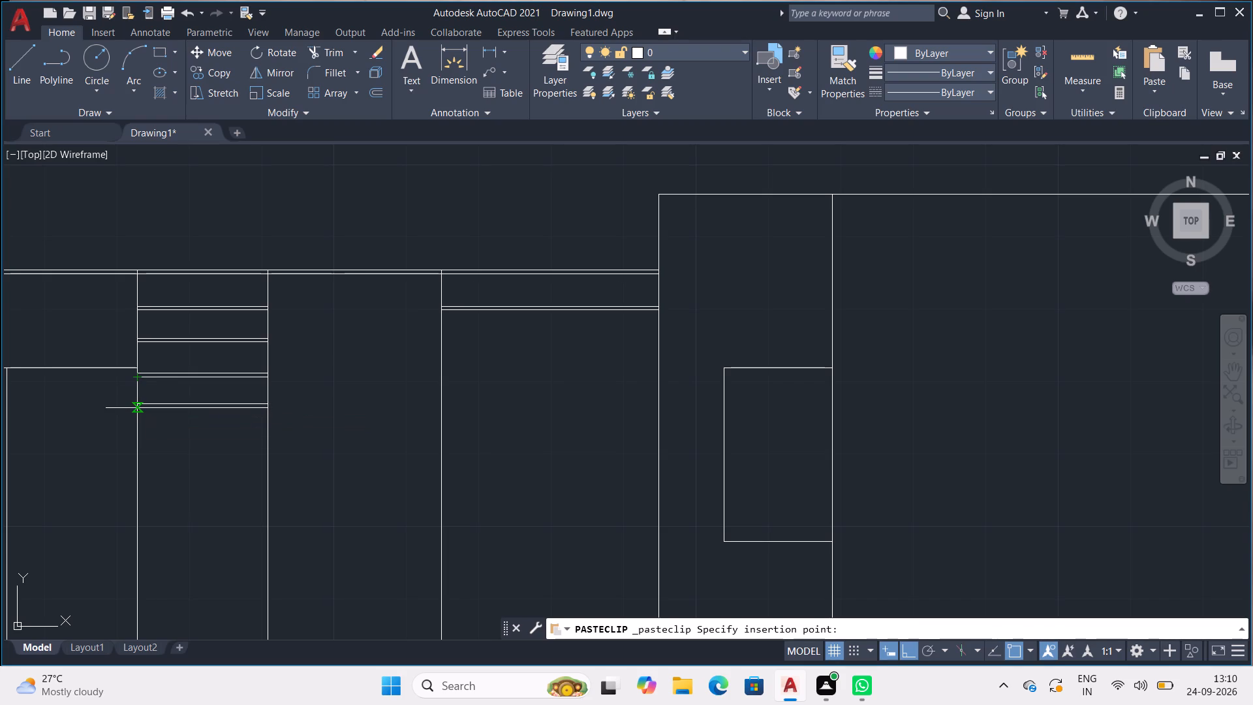
left_click(137, 408)
key("ctrl+v")
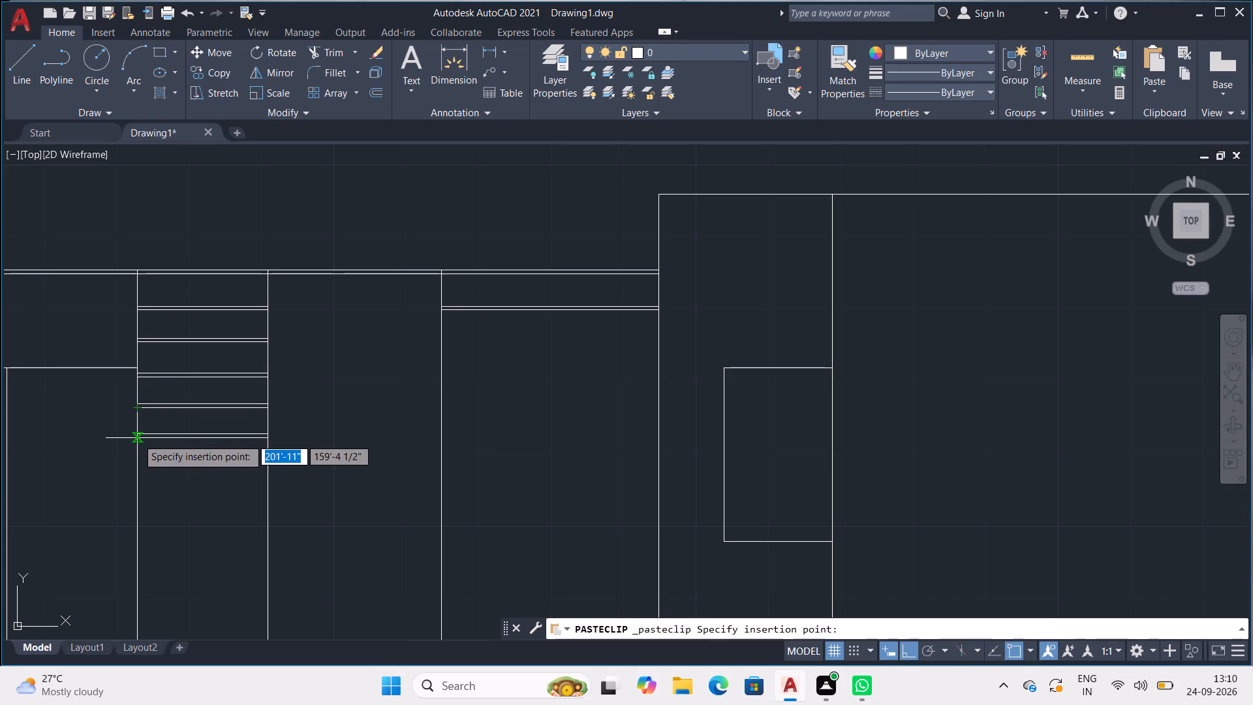
left_click(137, 439)
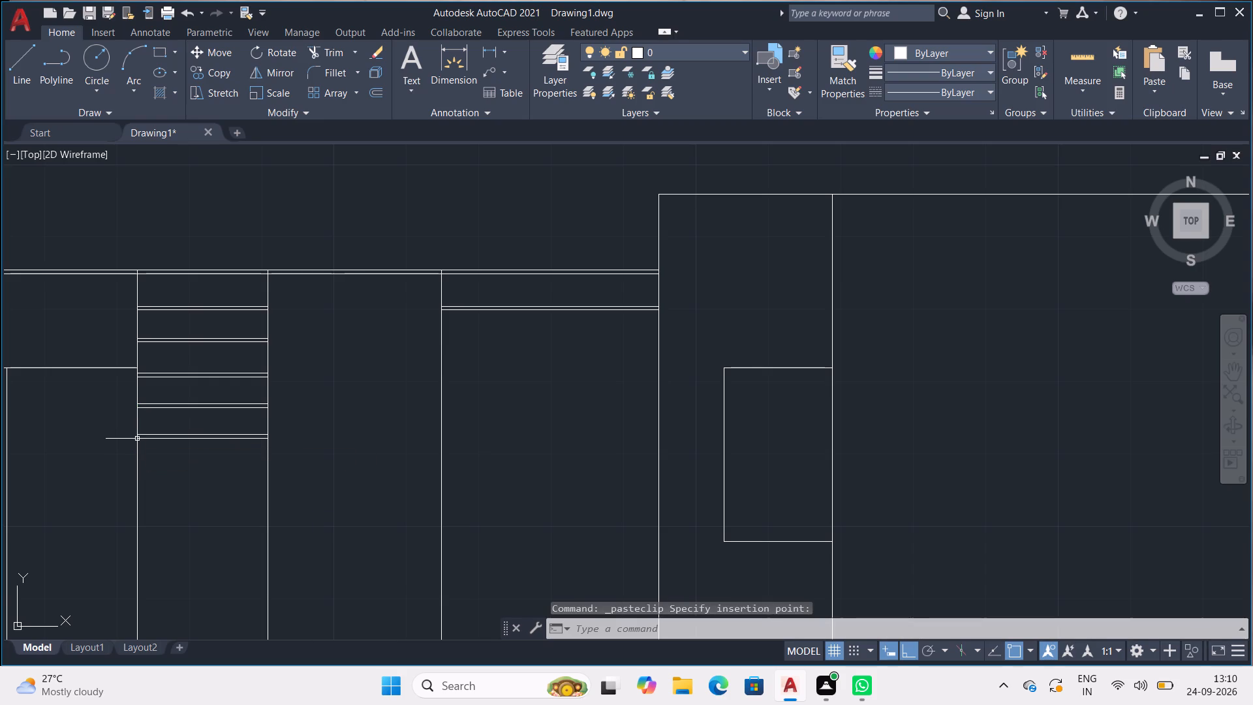
key("ctrl+v")
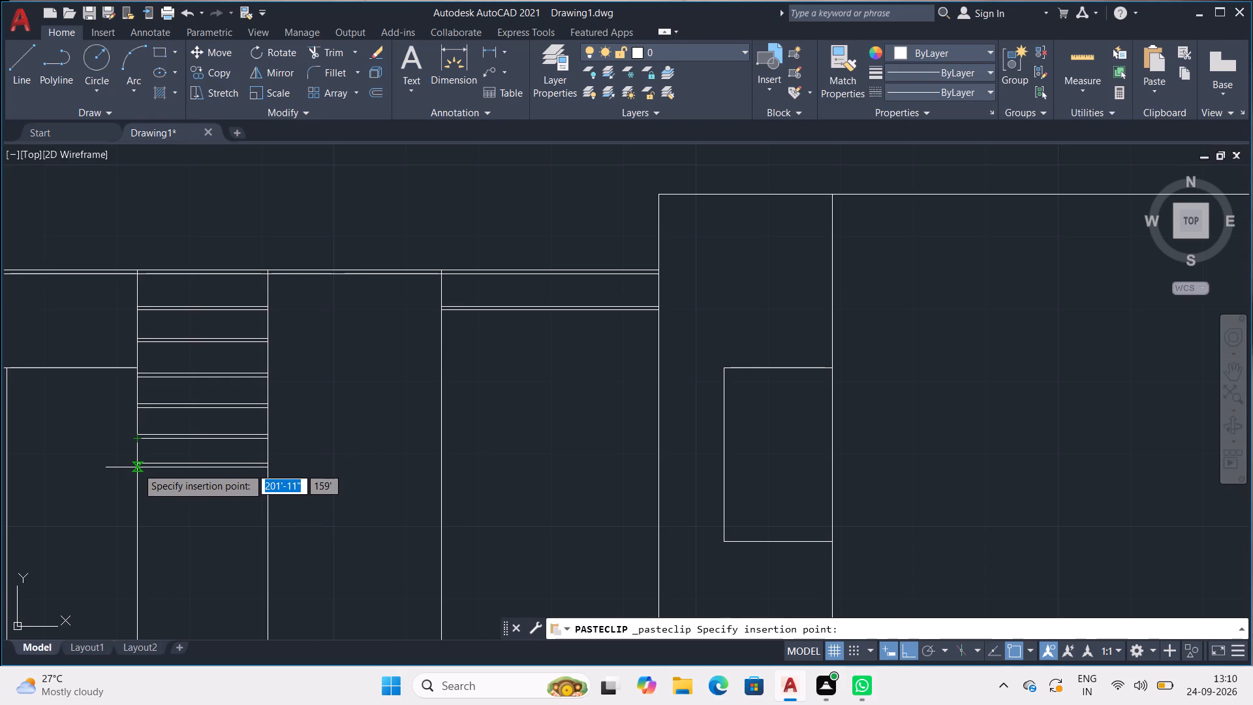
left_click(137, 469)
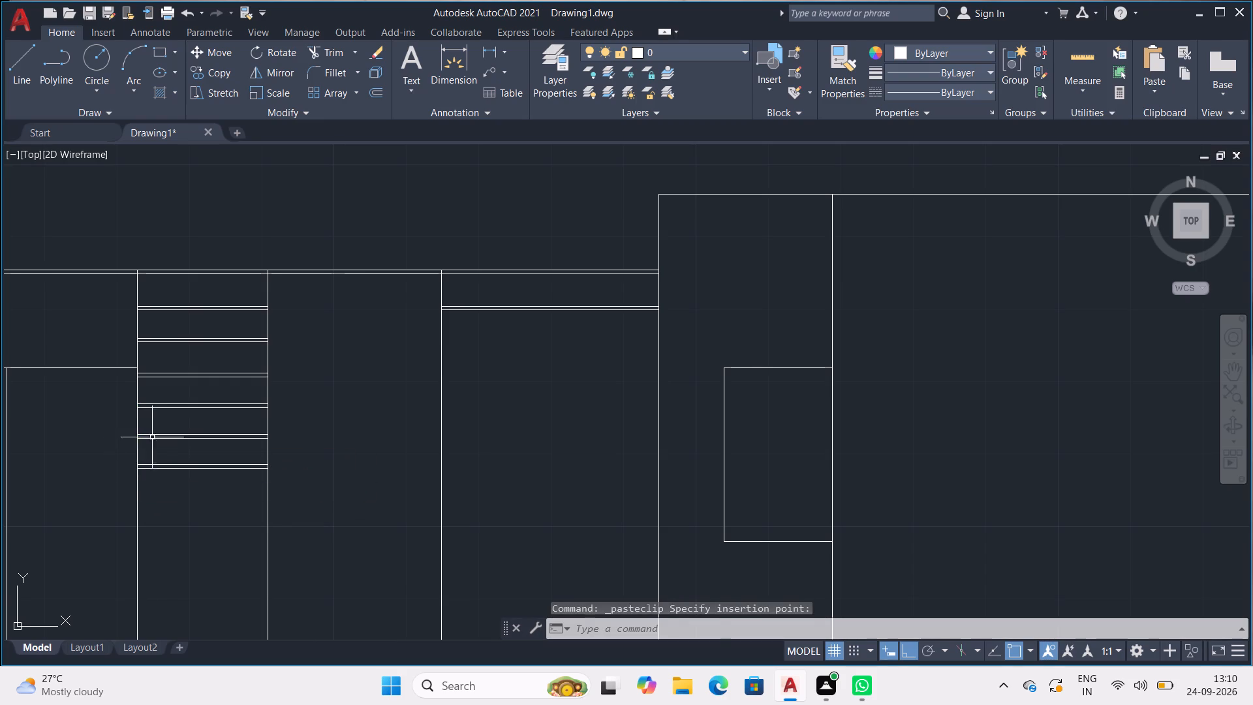
Paste seven more copies of the shelf-line pair down the narrow bay's side, about 4 1/2 inches apart, to near its bottom line.
scroll(156, 433, "down", 3)
middle_click_drag(178, 438, 189, 370)
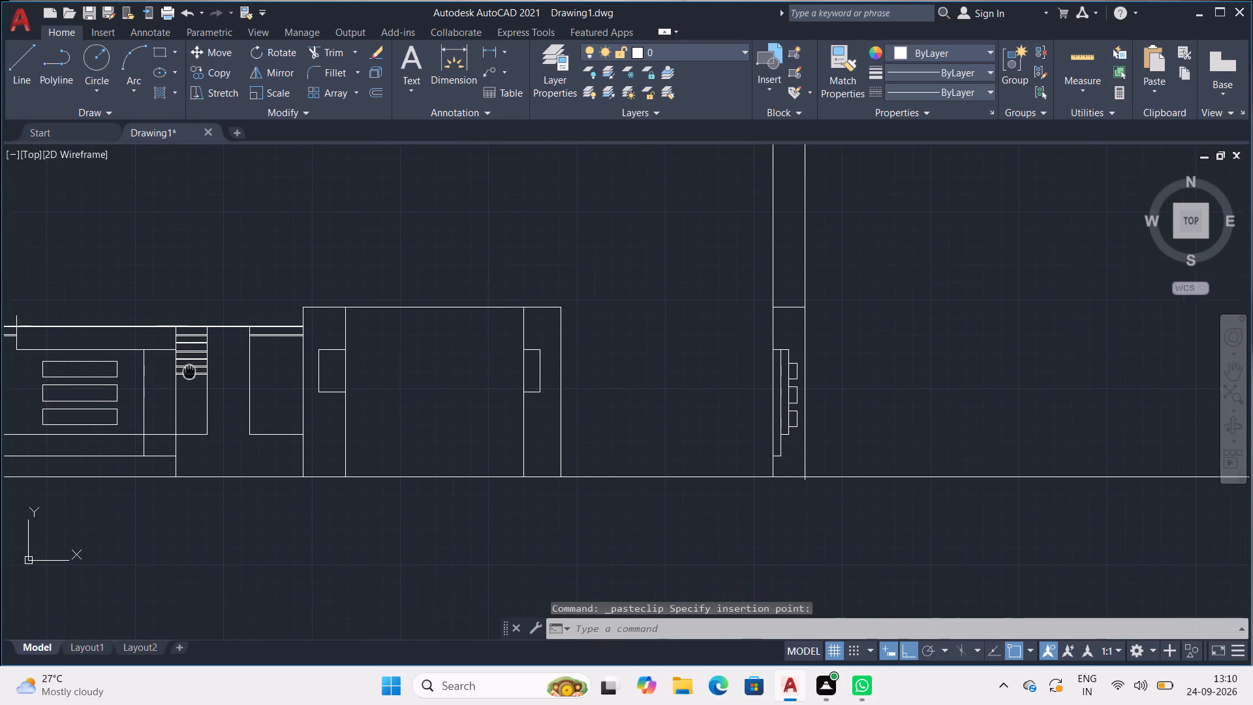
middle_click_drag(189, 370, 214, 298)
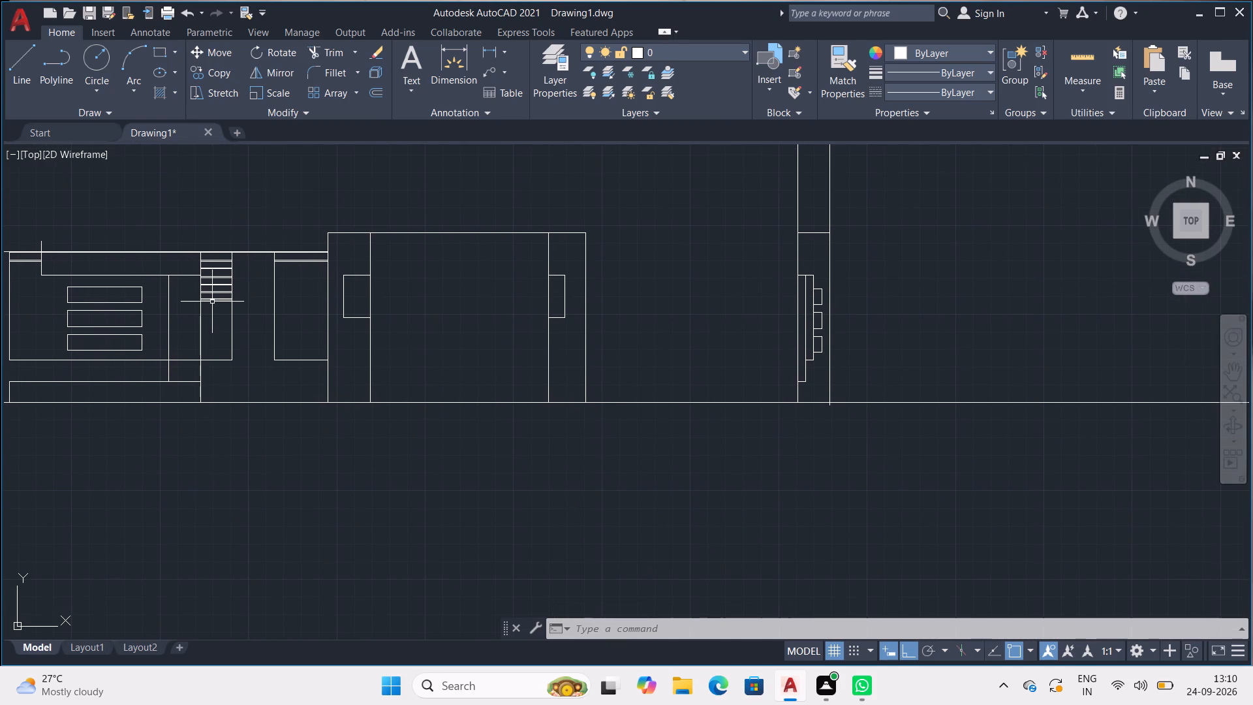
scroll(209, 306, "up", 3)
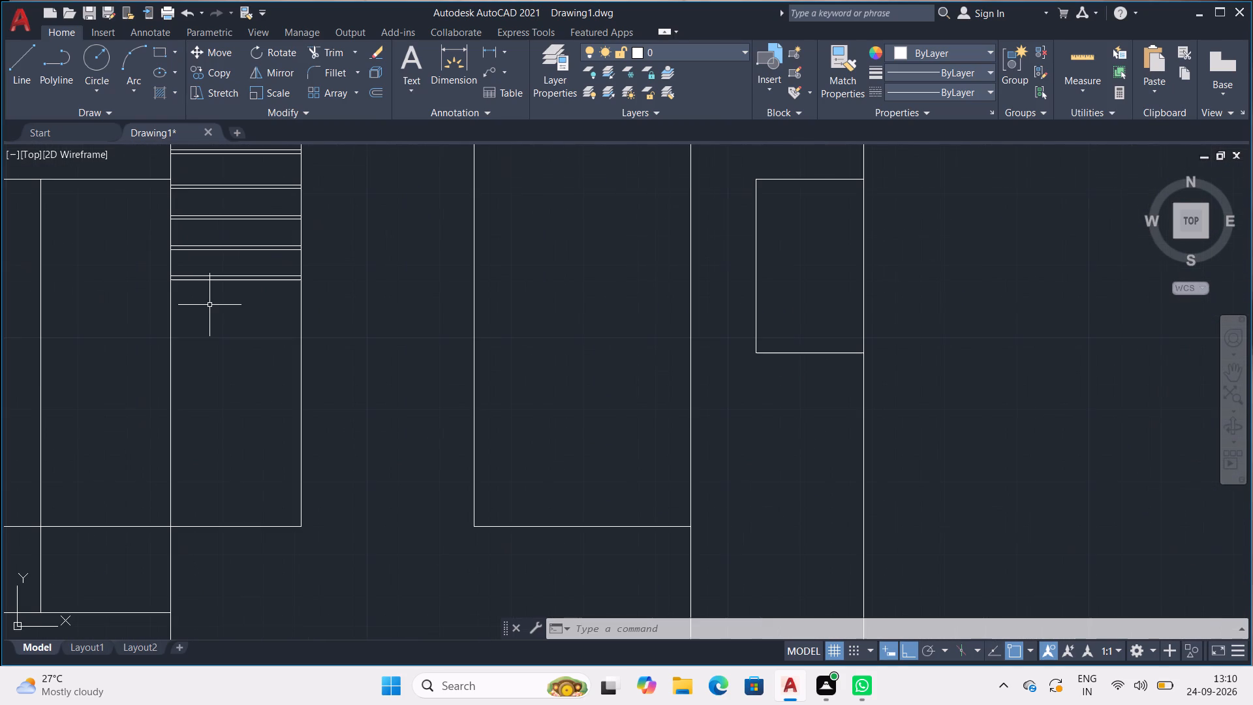
key("ctrl+c")
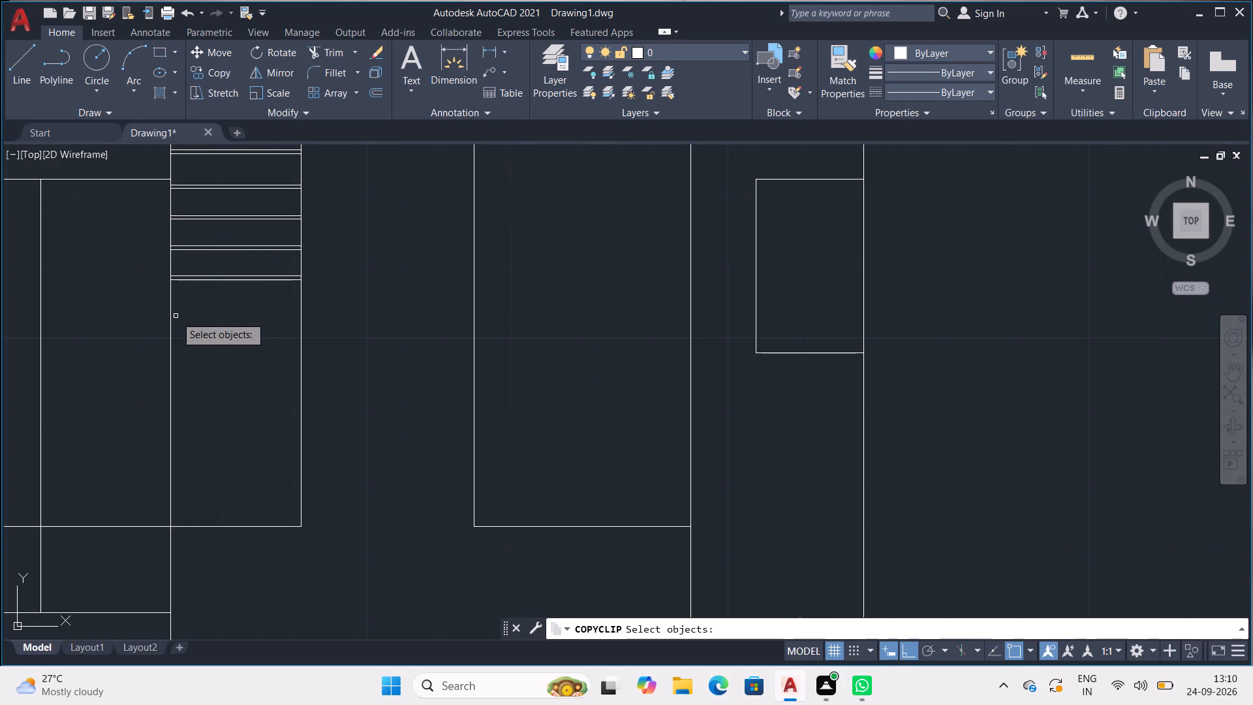
key("ctrl+v")
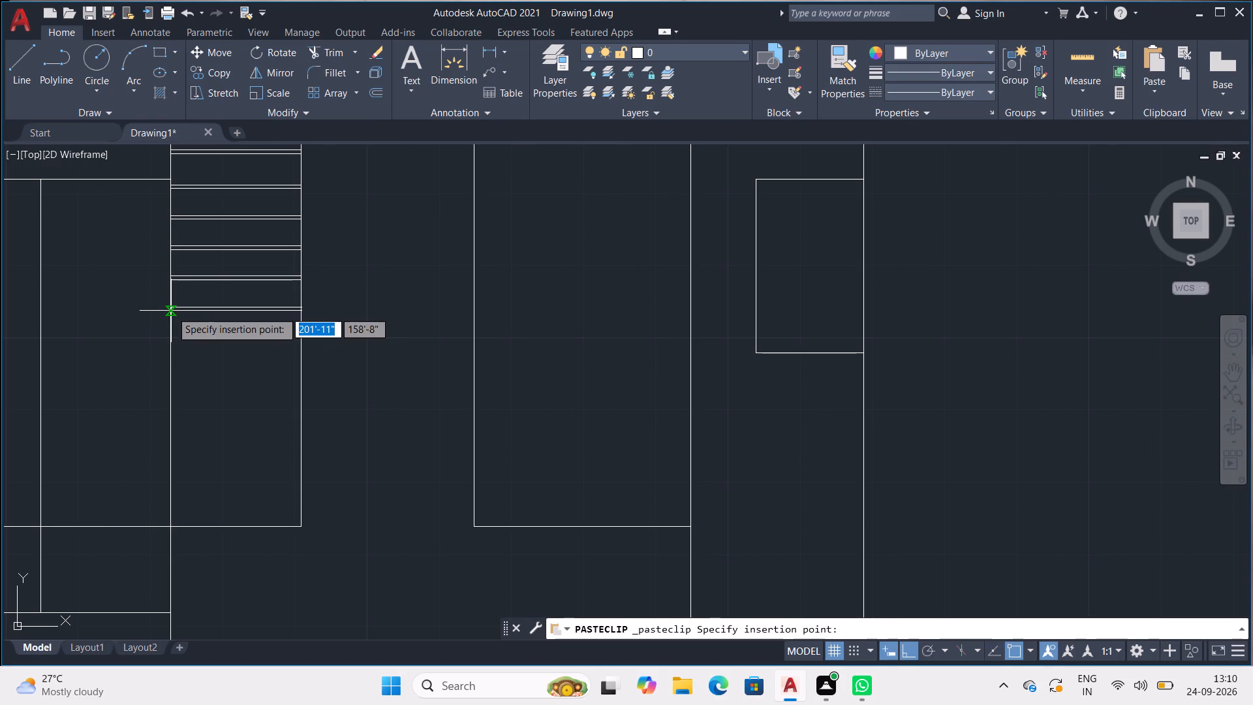
left_click(170, 311)
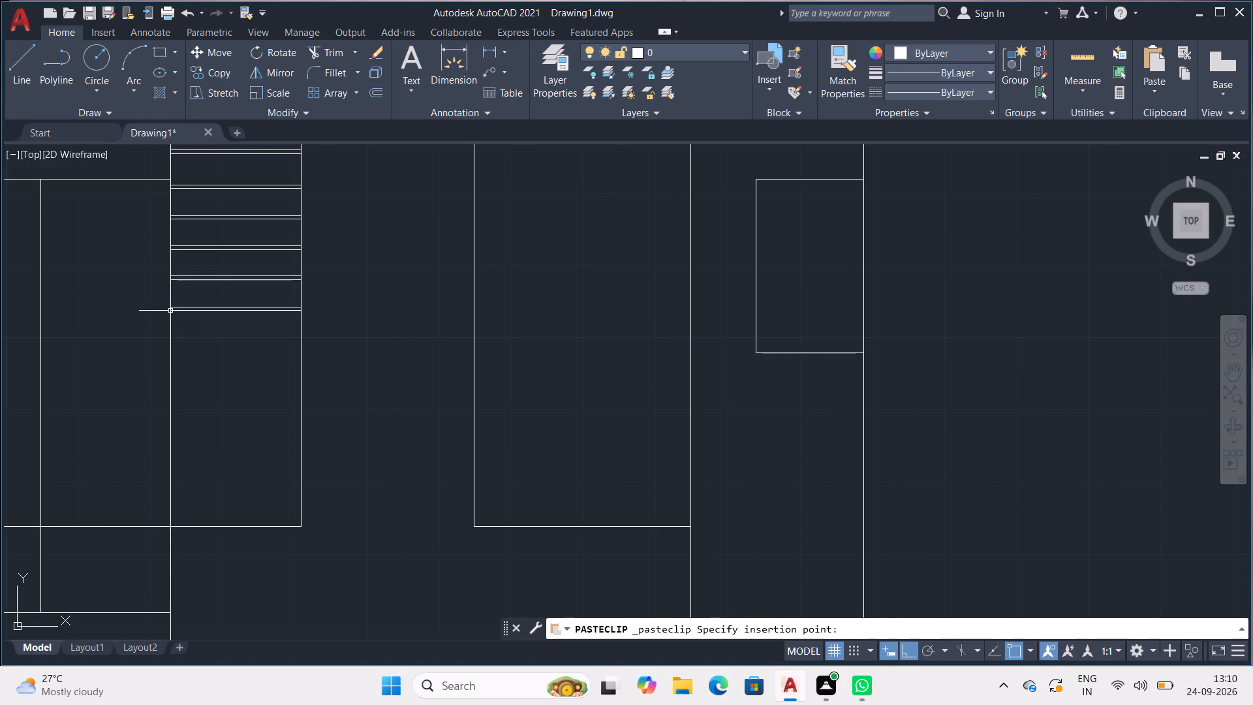
key("ctrl+v")
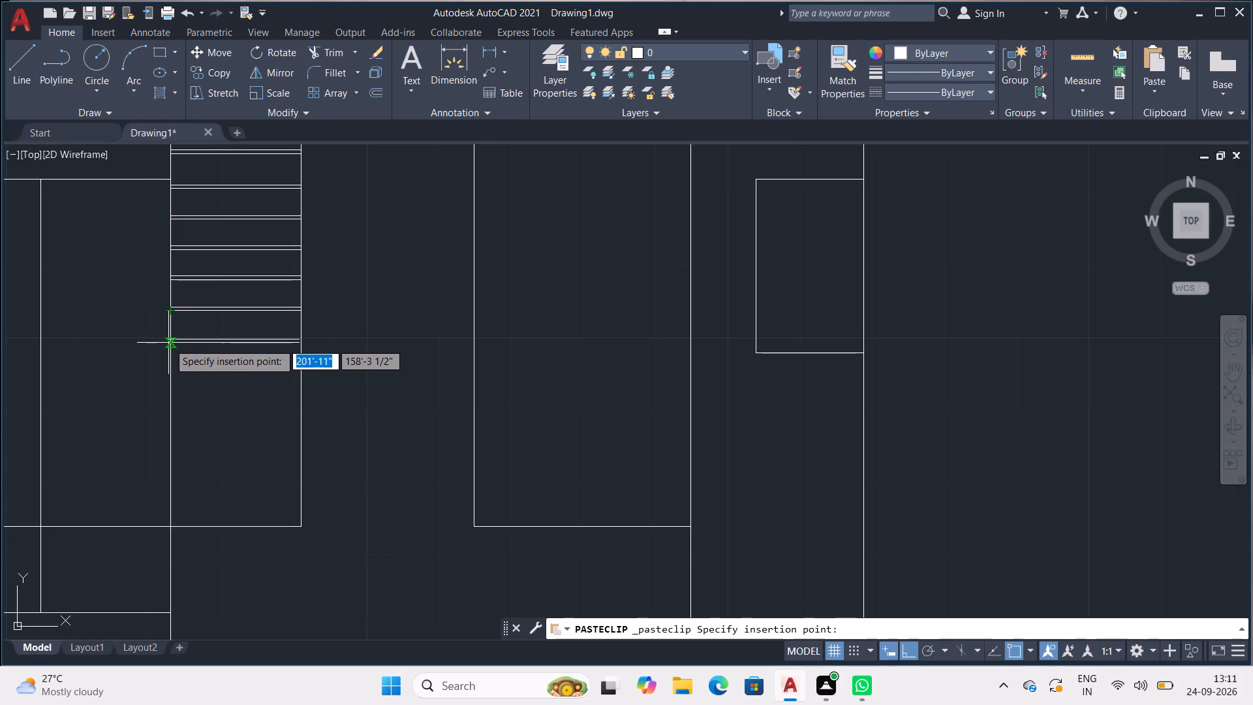
left_click(170, 343)
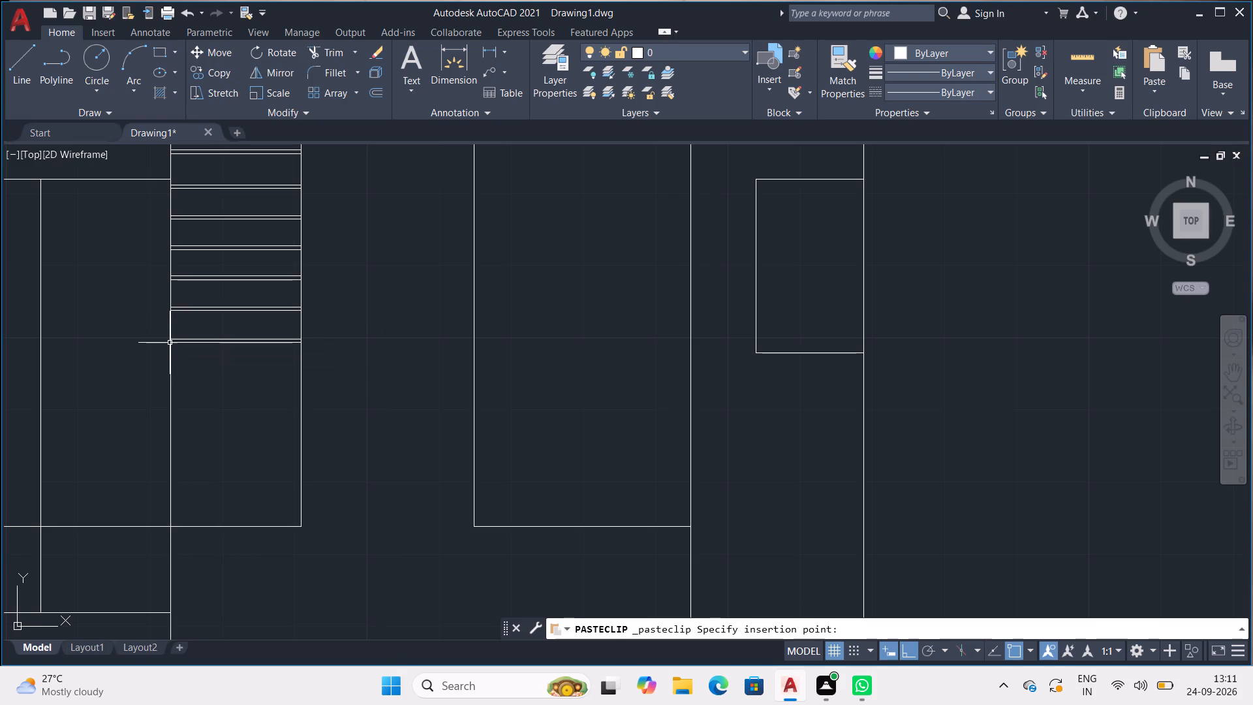
key("ctrl+v")
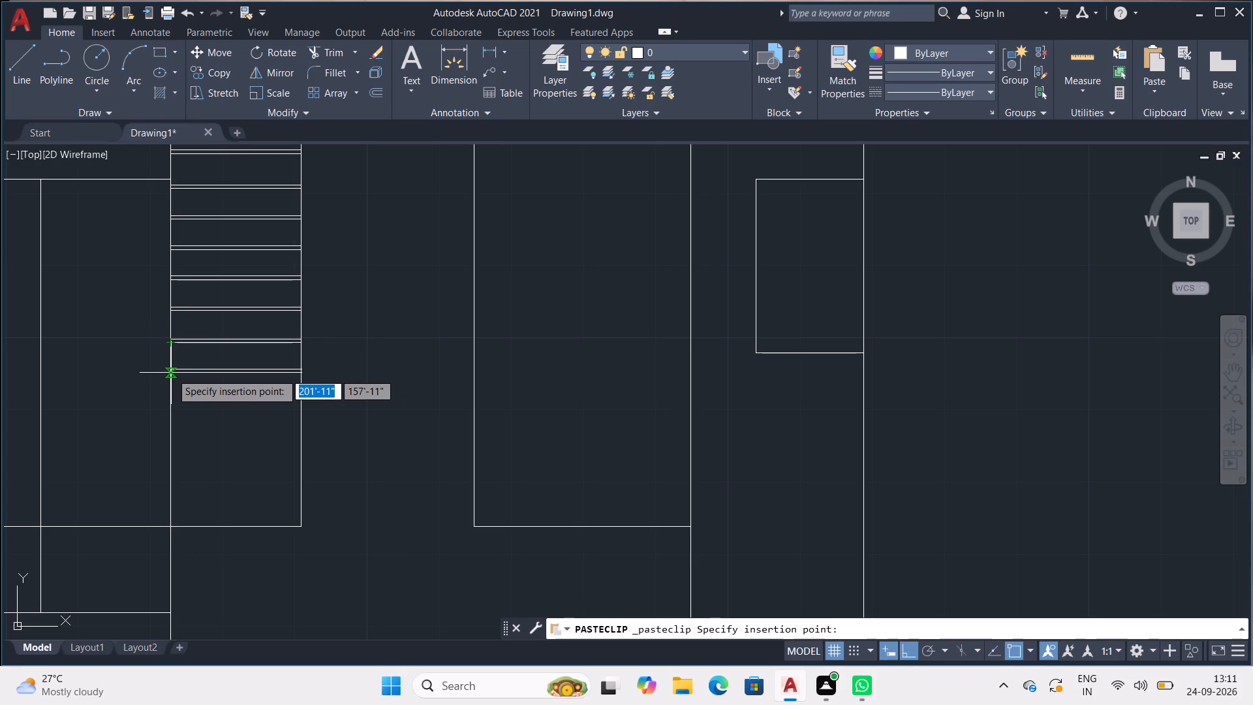
left_click(170, 373)
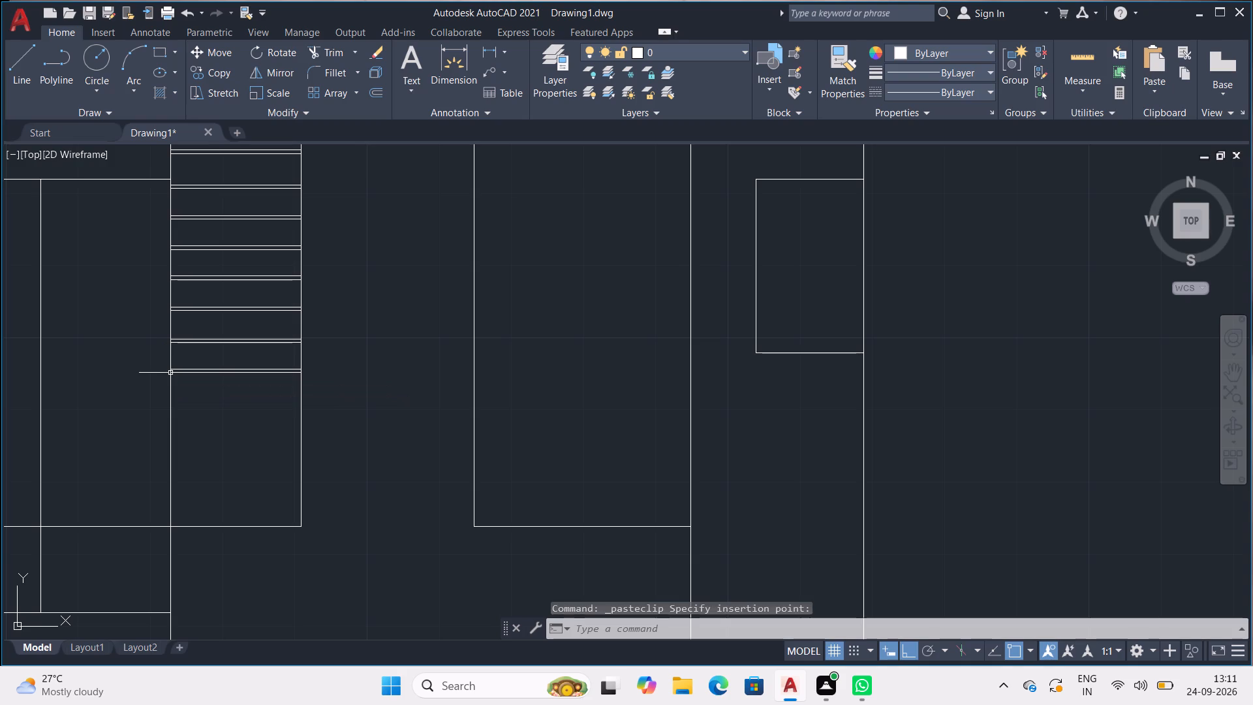
key("ctrl+v")
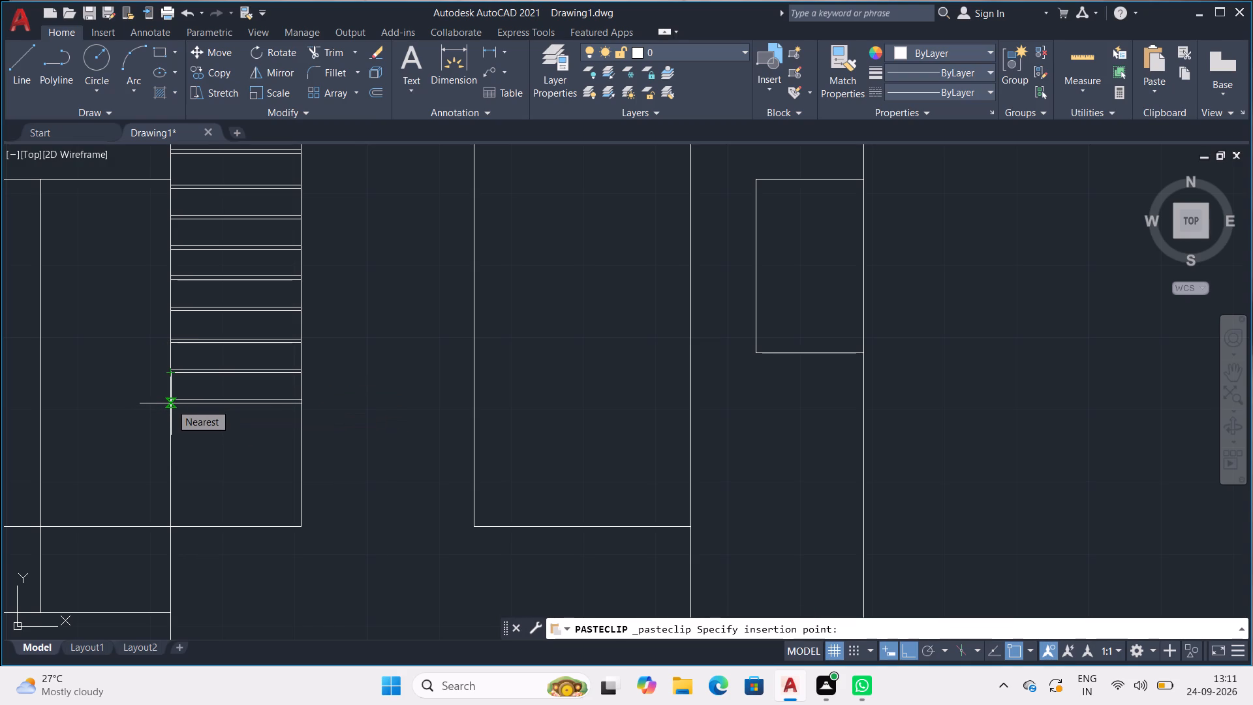
left_click(171, 403)
key("ctrl+v")
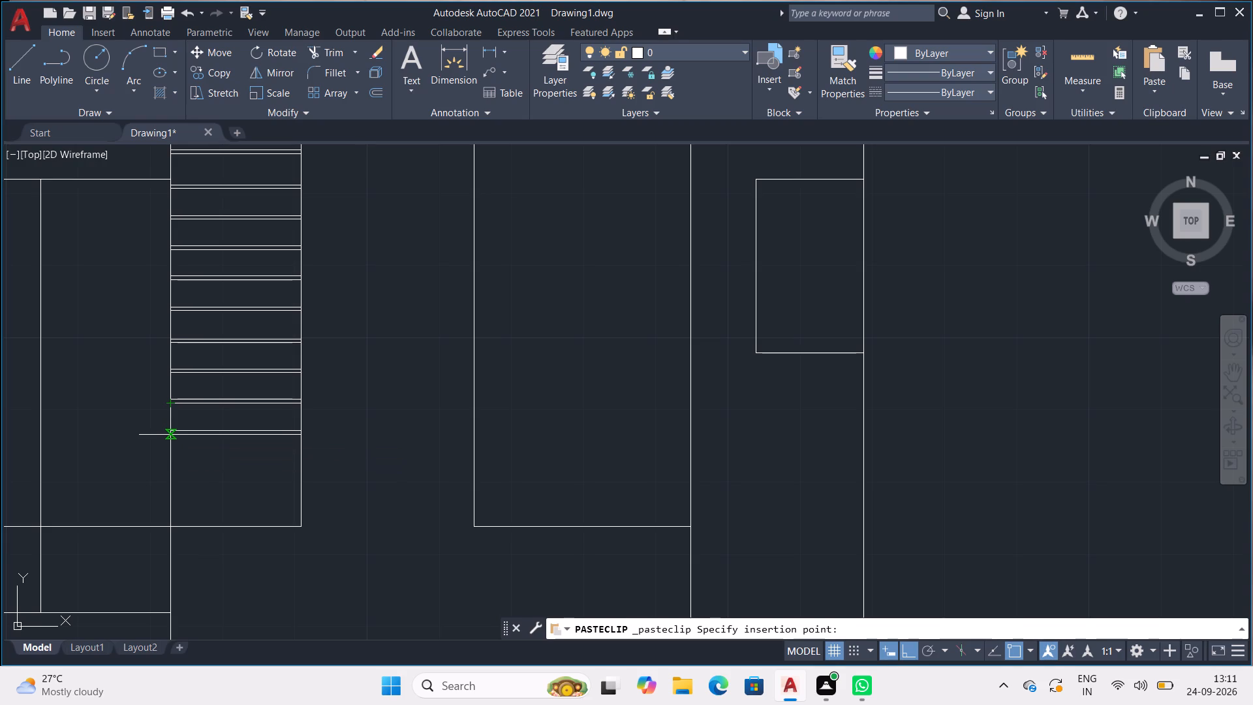
left_click(170, 435)
key("ctrl+v")
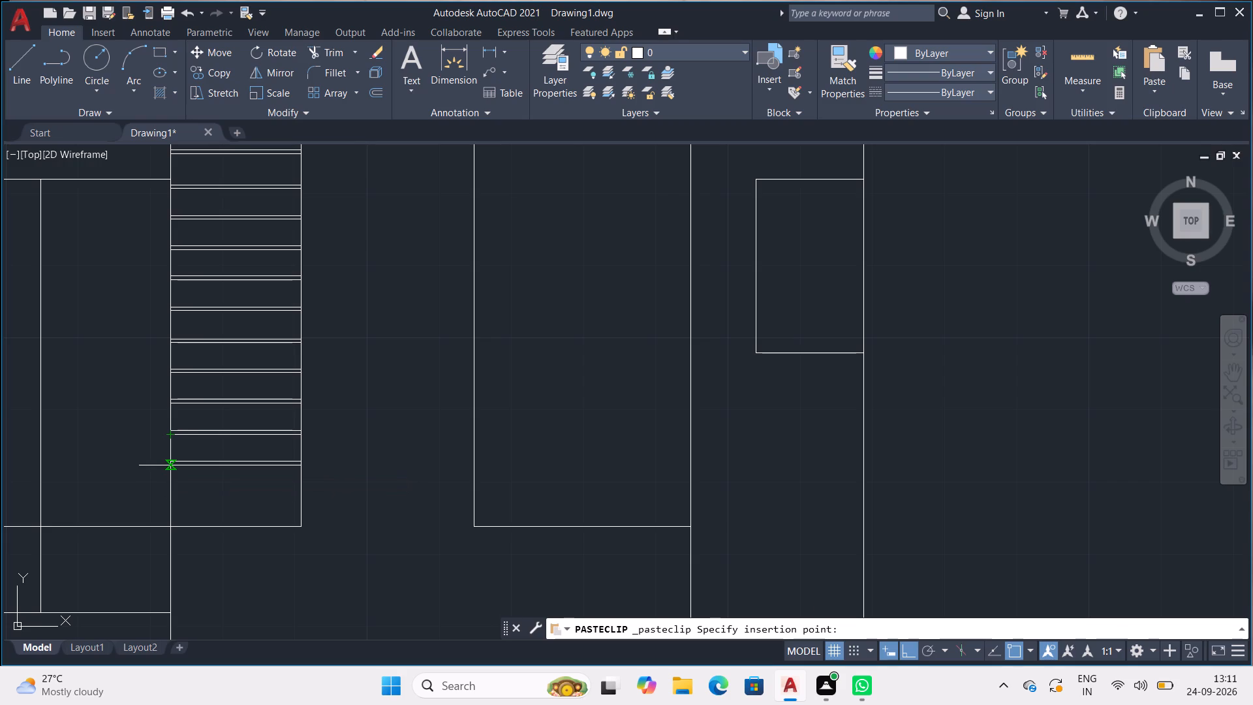
left_click(170, 465)
key("ctrl+v")
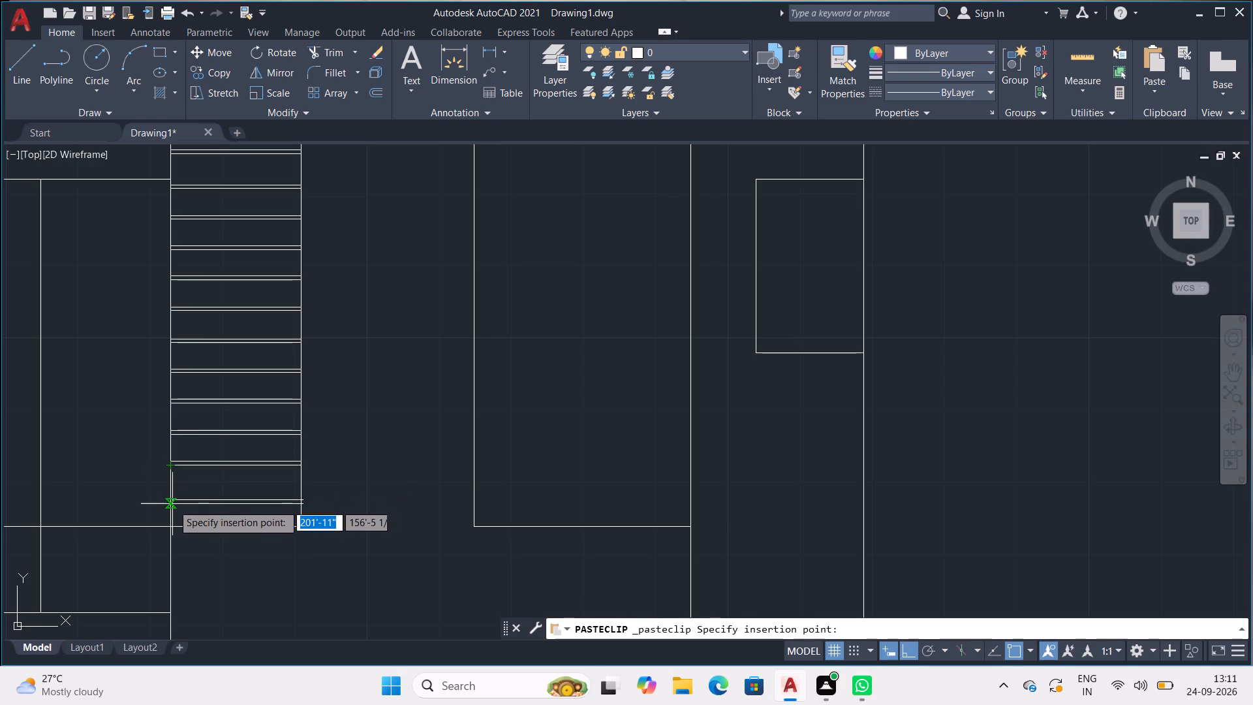
left_click(170, 495)
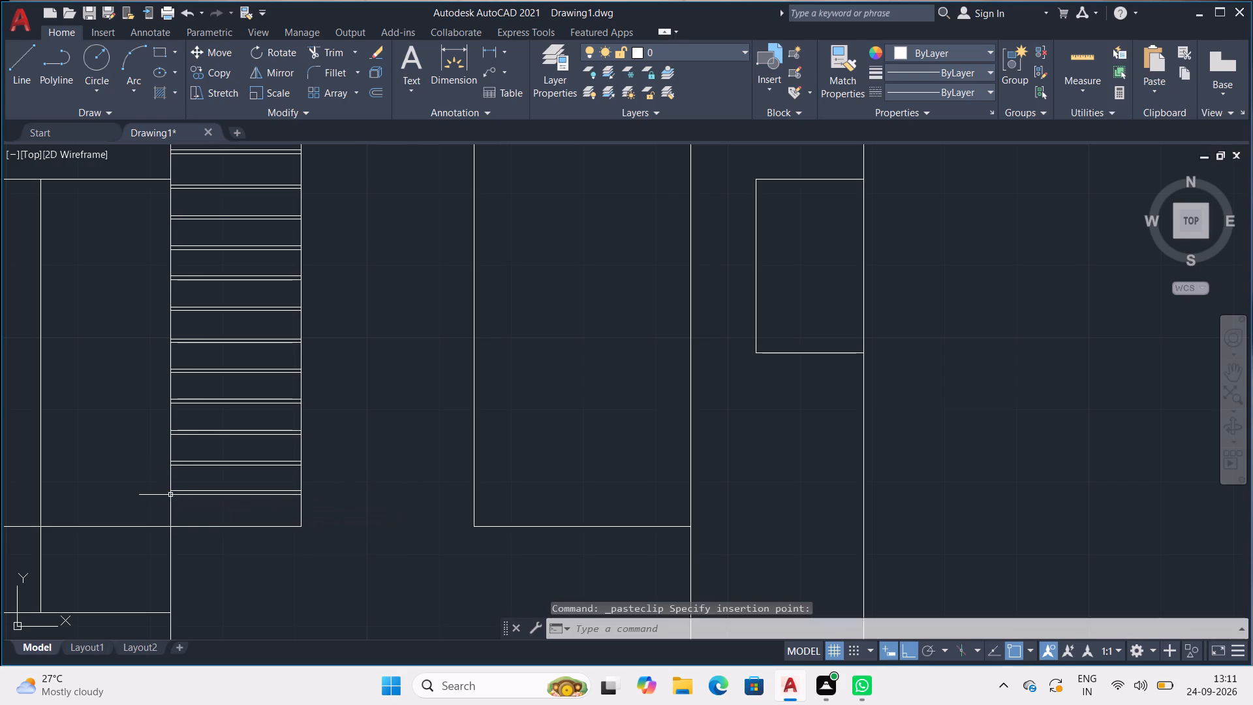
Trim the bottom horizontal line where it crosses the strip between the stacked rectangles' panel and the shelf bay.
scroll(200, 388, "down", 3)
middle_click_drag(198, 338, 317, 367)
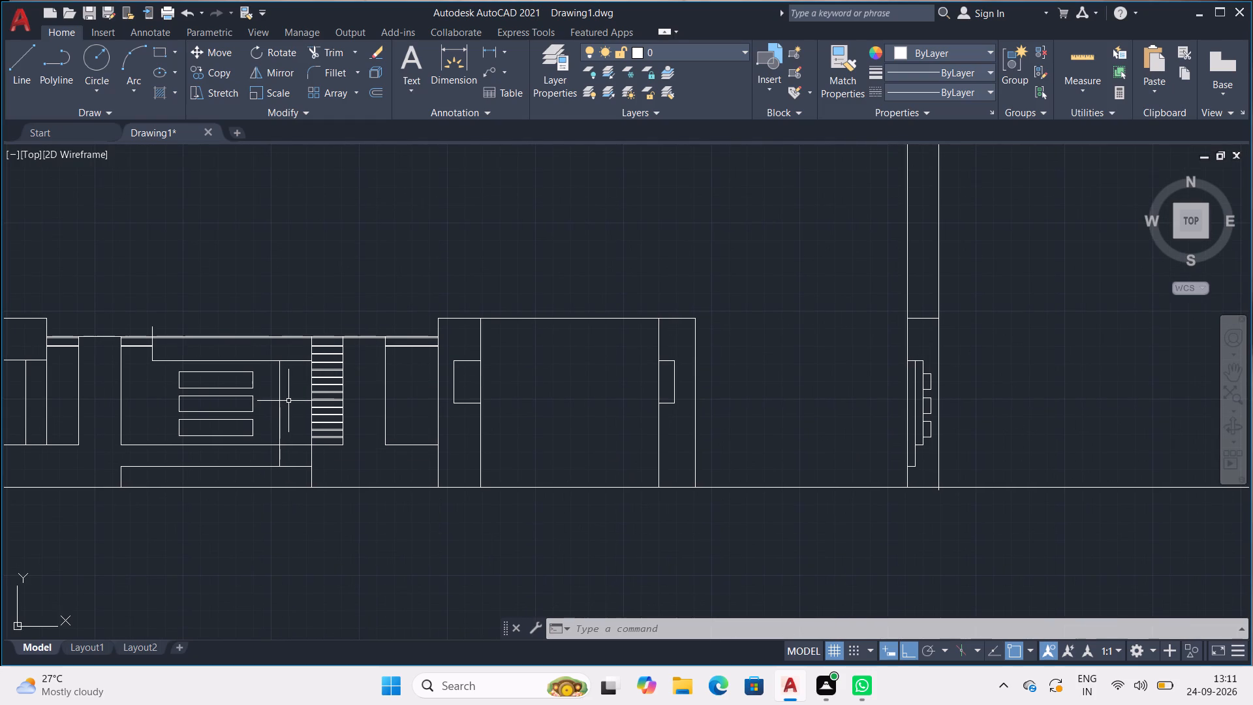
middle_click_drag(288, 401, 285, 356)
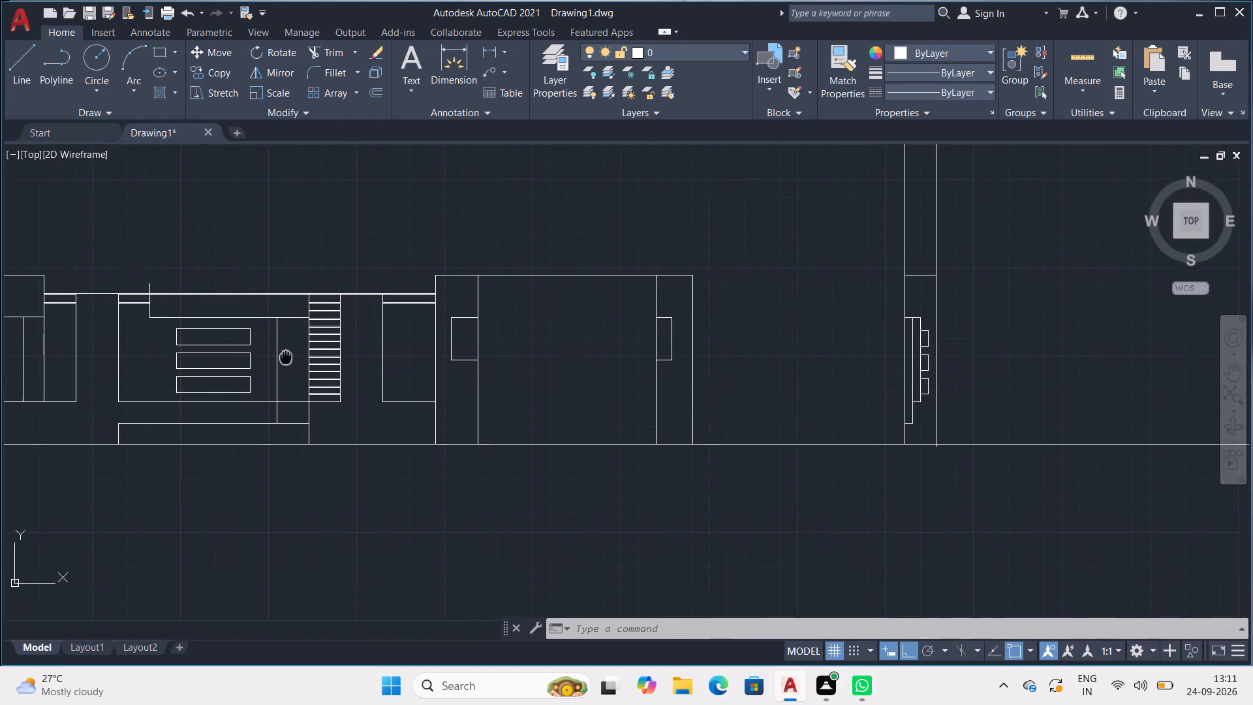
middle_click_drag(285, 356, 285, 354)
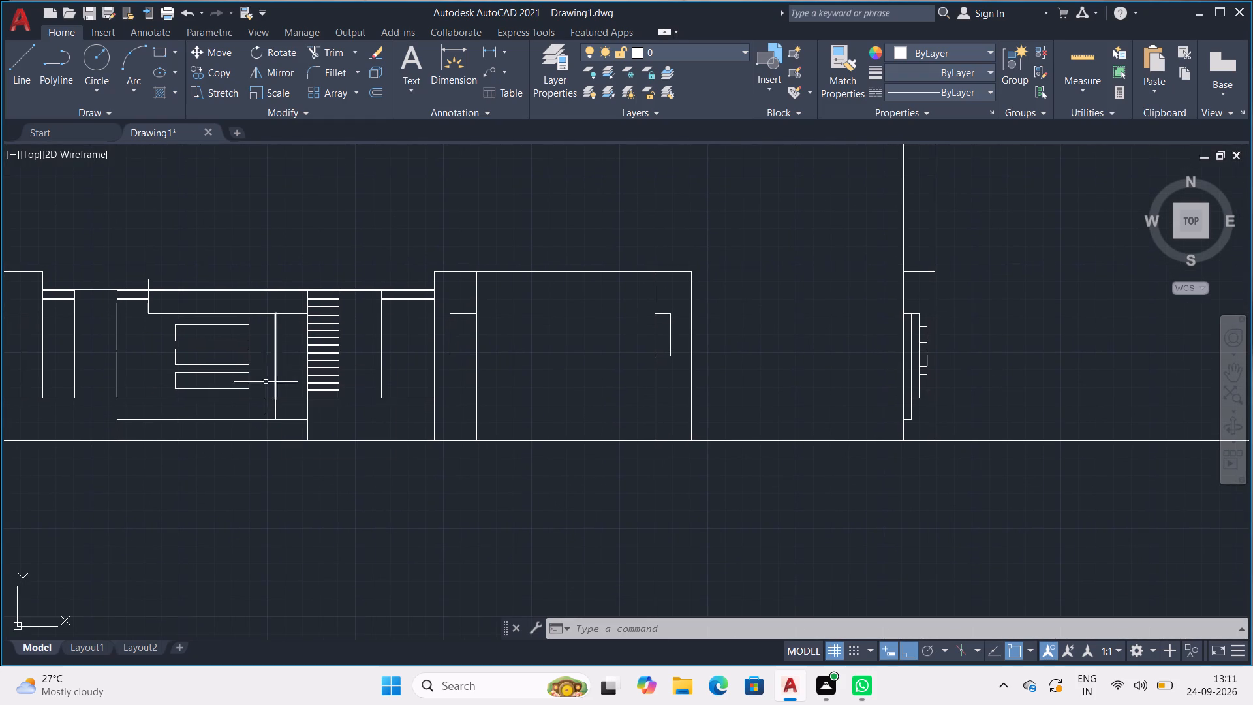
type("TR")
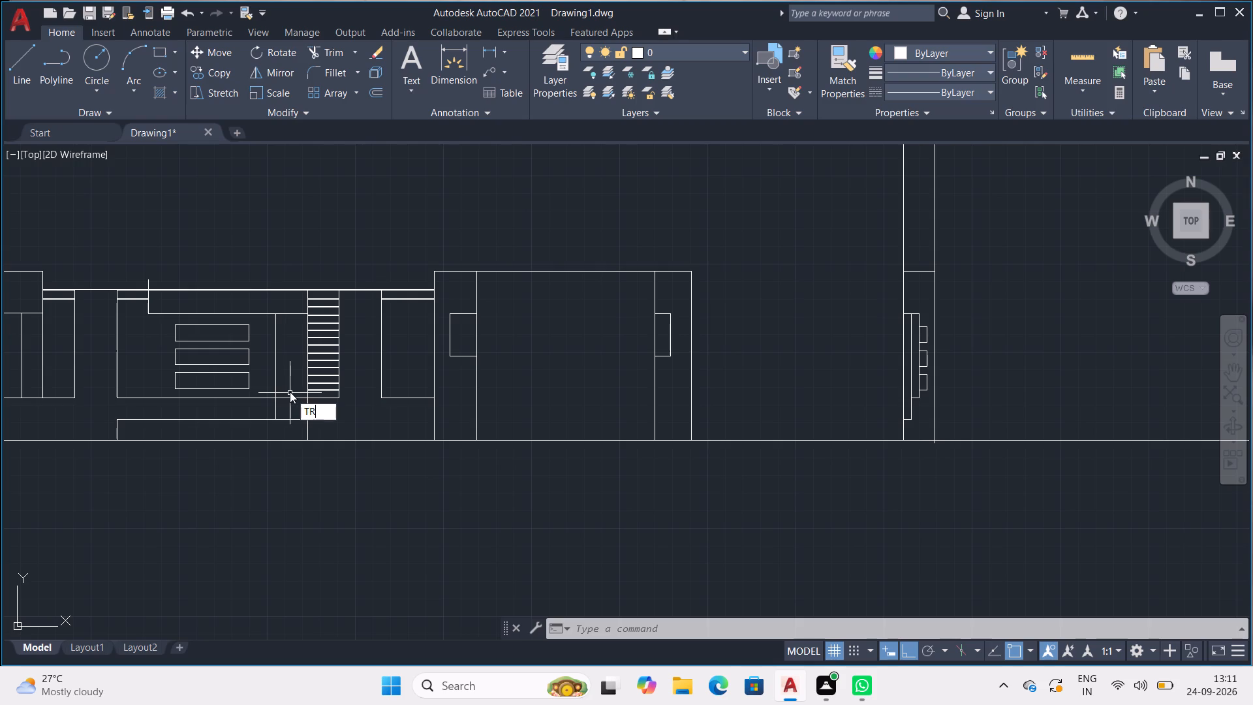
key("Return")
left_click_drag(296, 383, 294, 407)
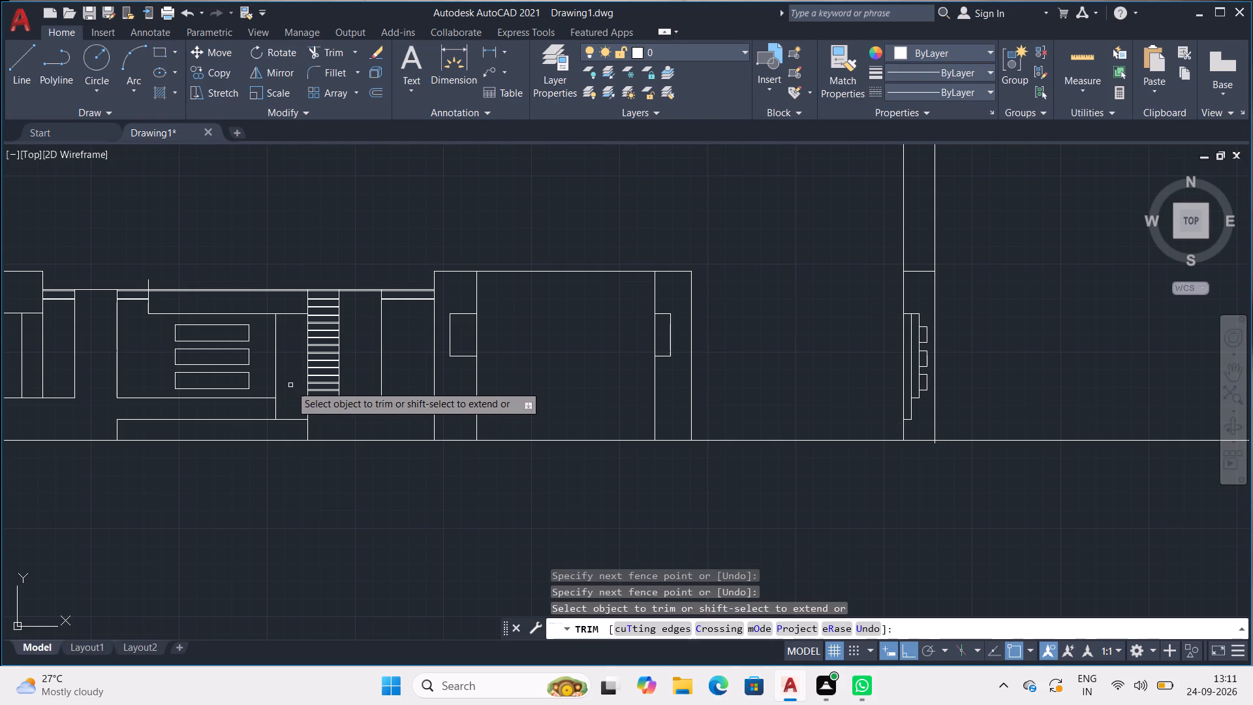
key("Escape")
key("Escape")
key("Escape")
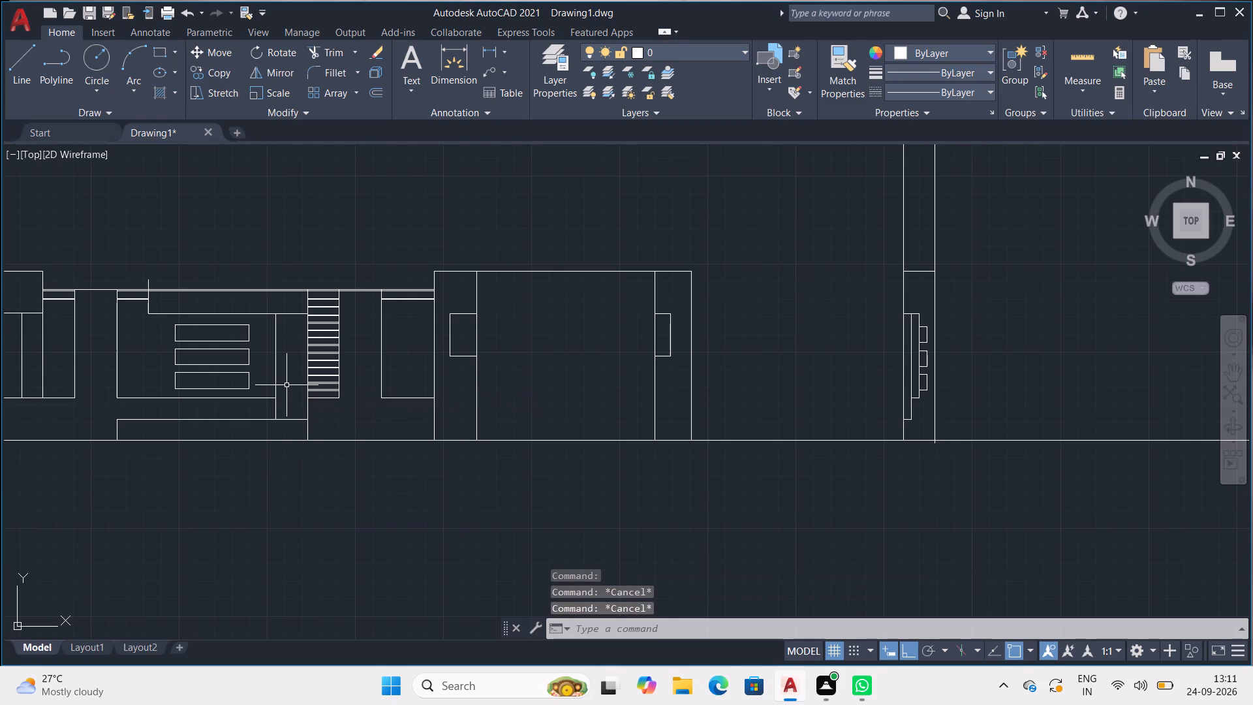
Draw a 1'-6" horizontal line across the strip beside the shelf bay, starting from the first shelf pair below the strip's top line.
scroll(262, 301, "up", 4)
left_click_drag(332, 337, 333, 358)
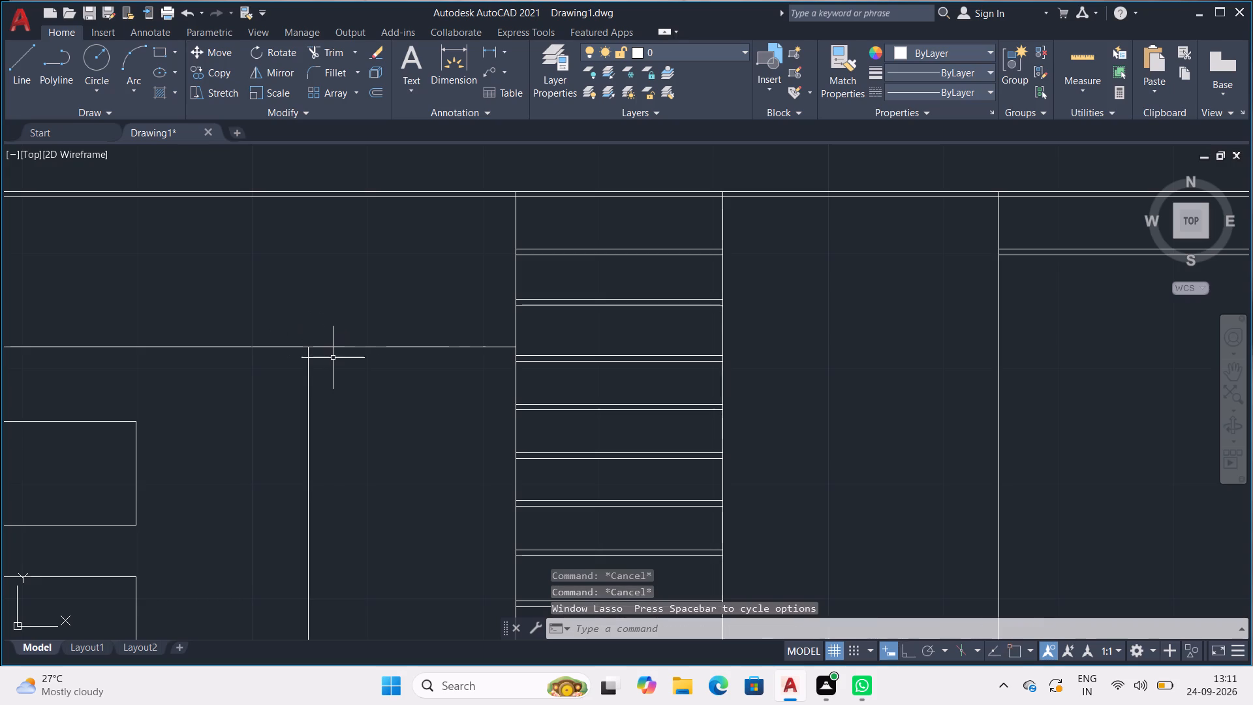
middle_click_drag(316, 335, 144, 185)
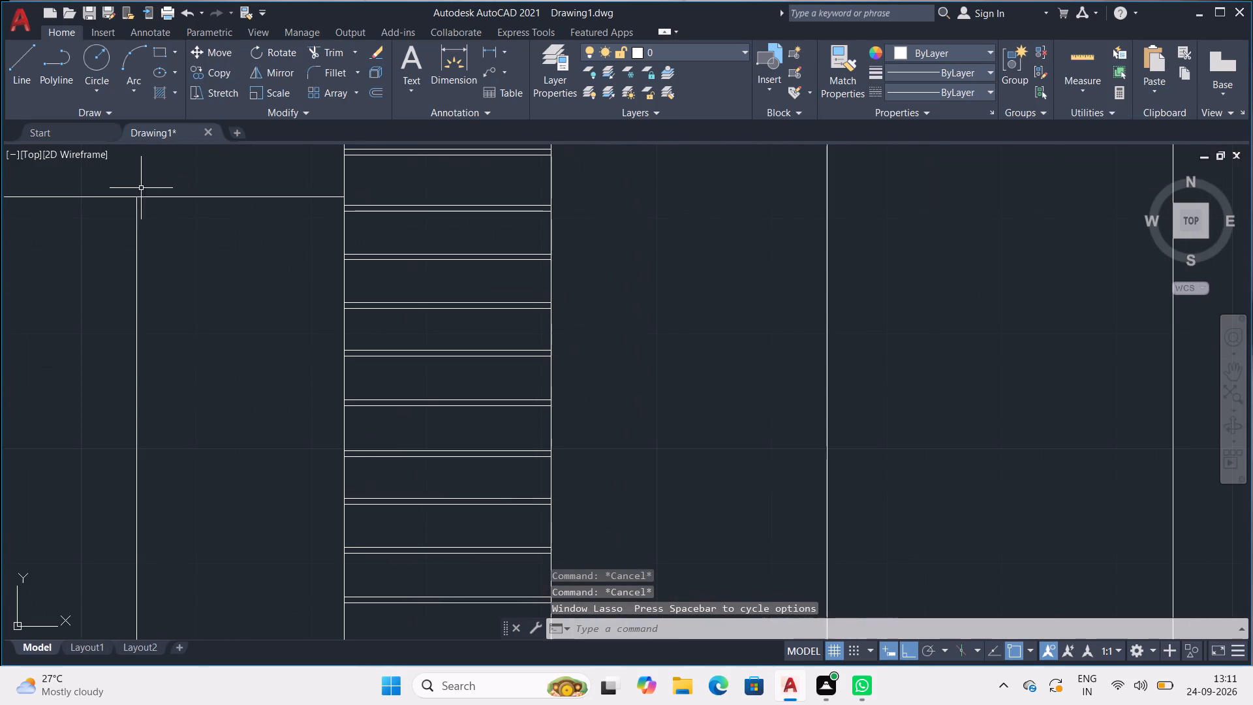
key("l")
key("Return")
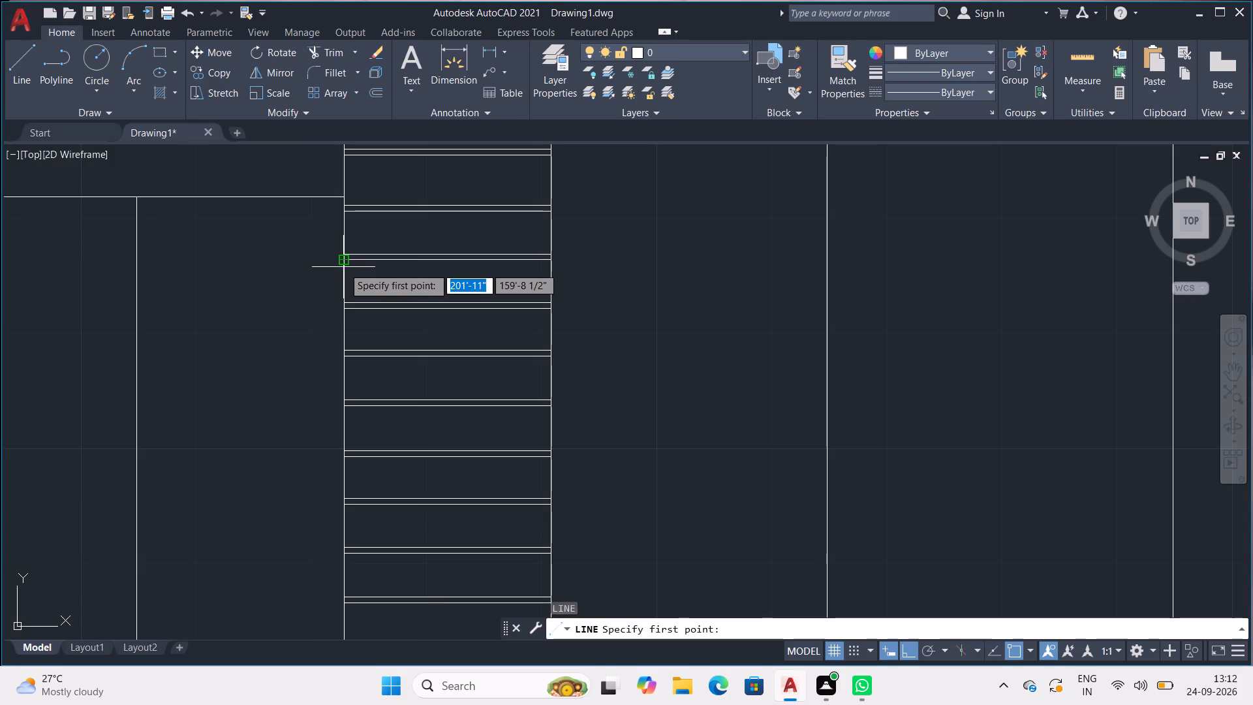
left_click(344, 267)
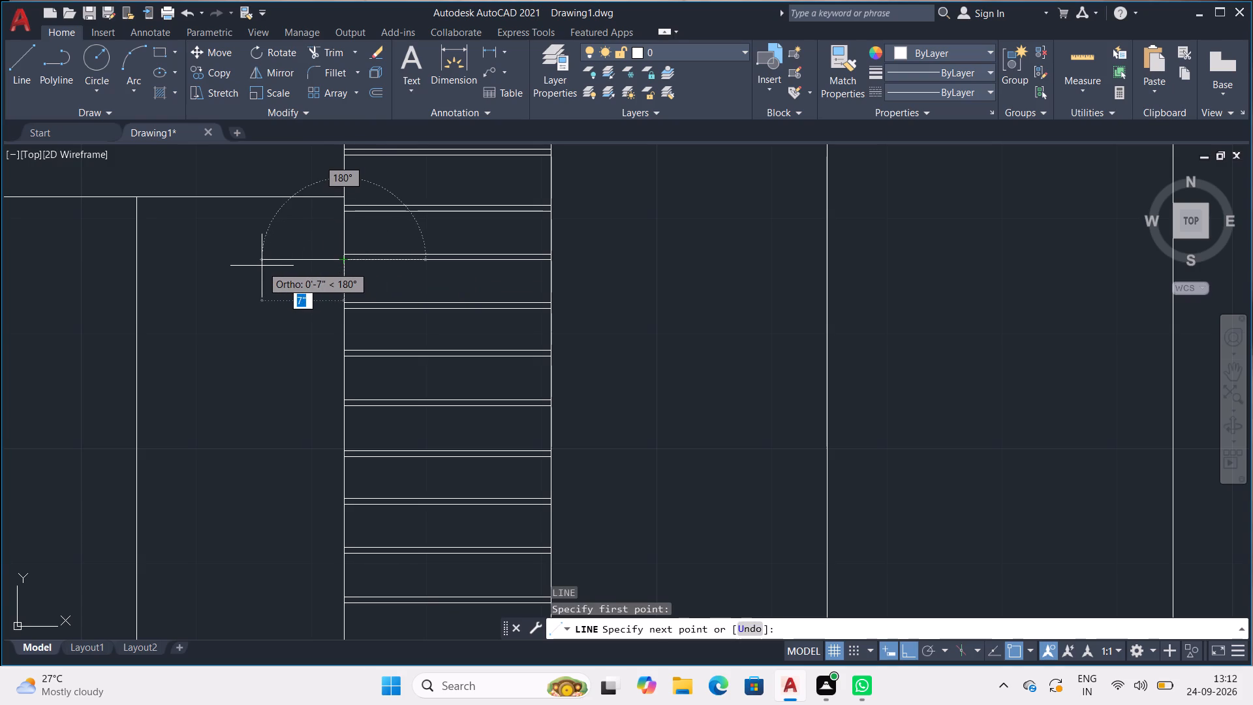
left_click(138, 263)
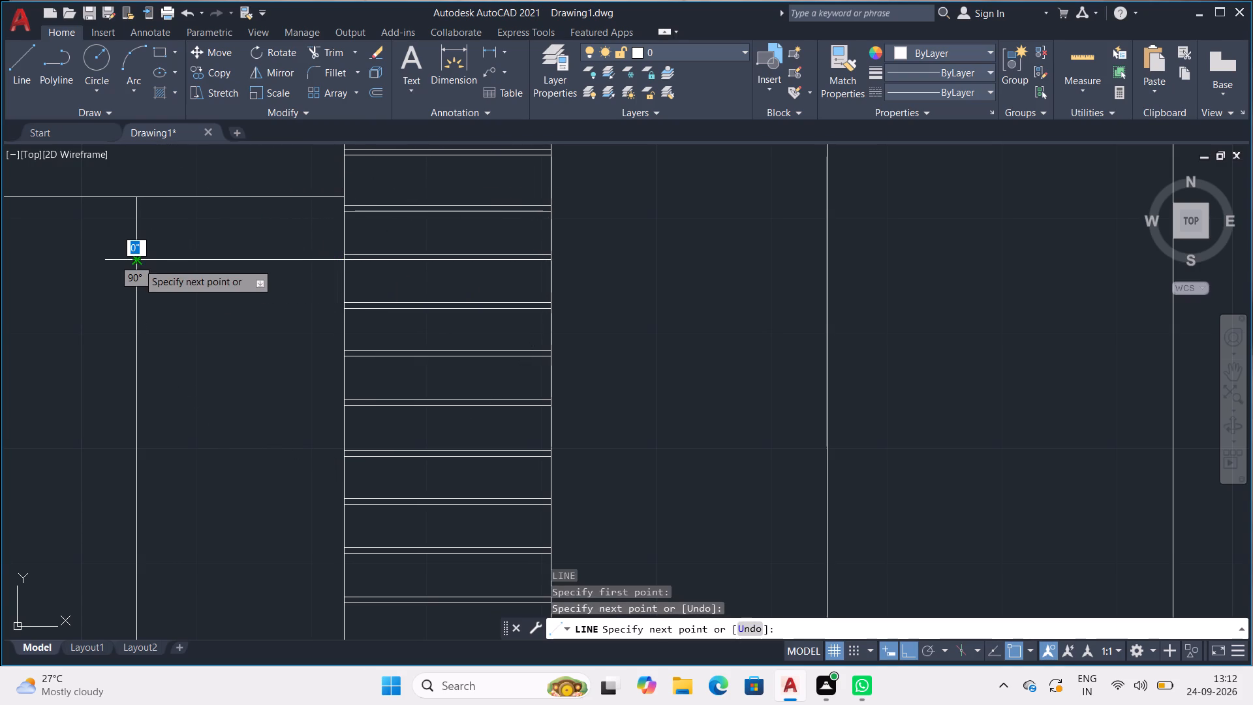
key("space")
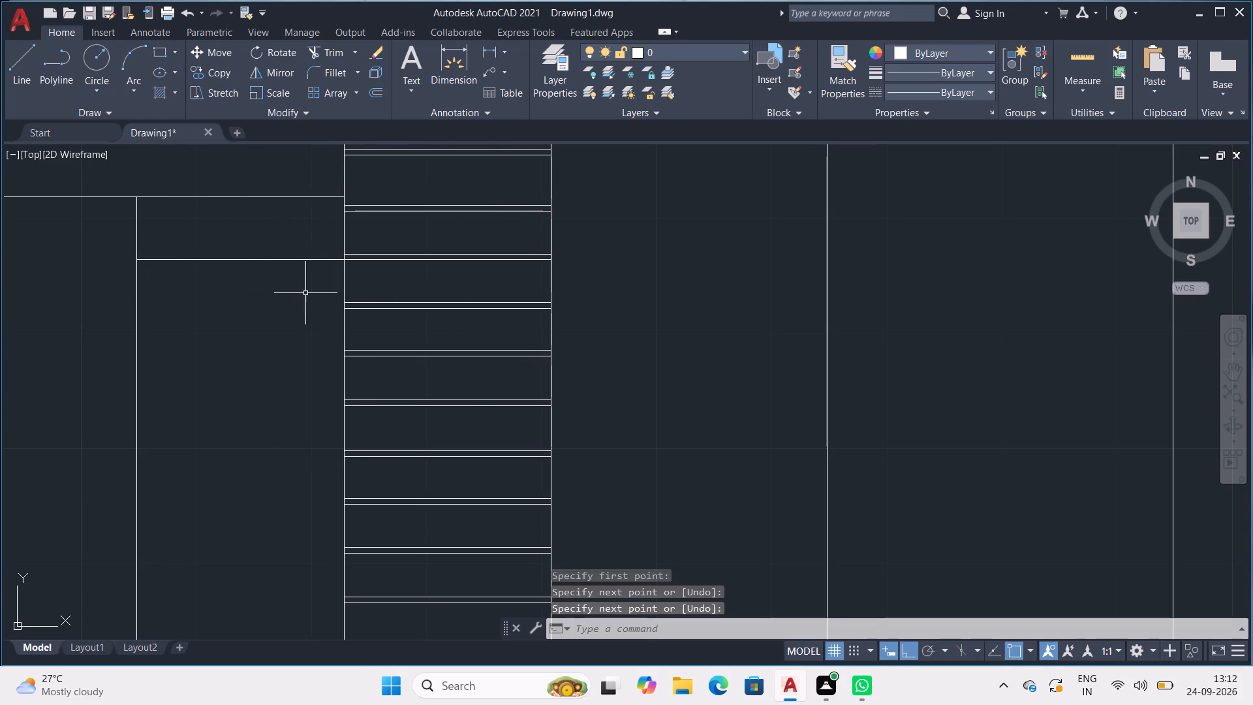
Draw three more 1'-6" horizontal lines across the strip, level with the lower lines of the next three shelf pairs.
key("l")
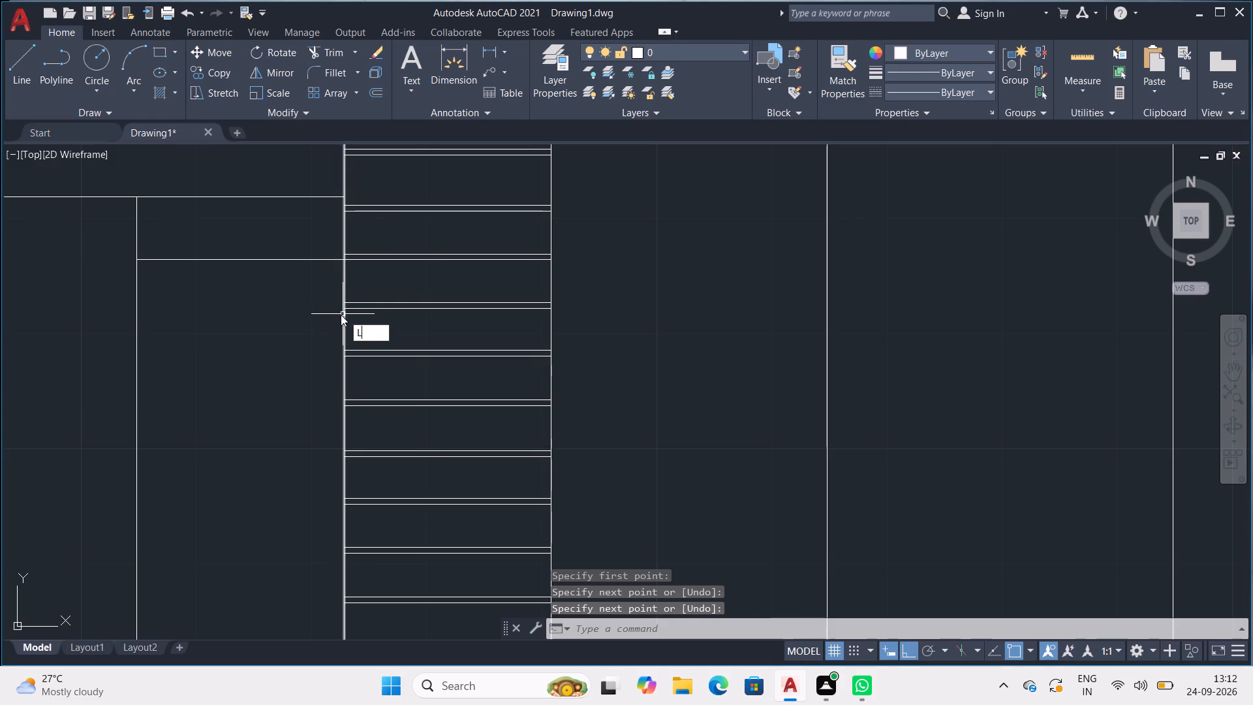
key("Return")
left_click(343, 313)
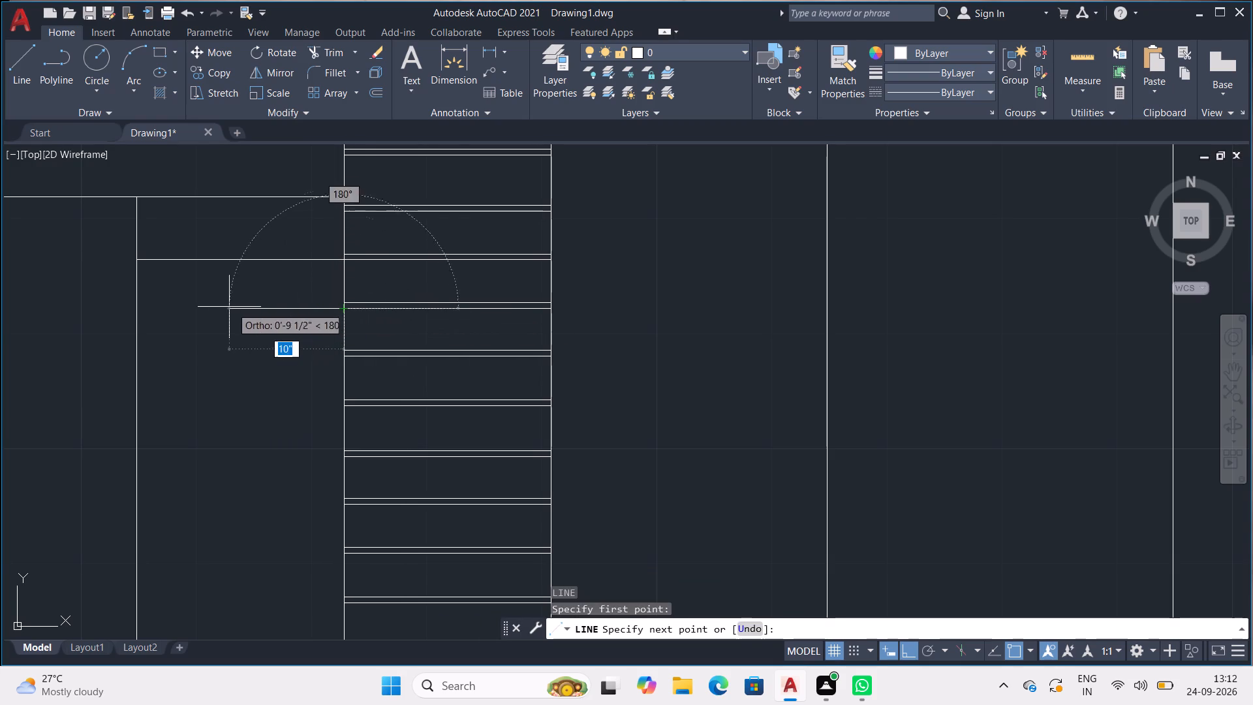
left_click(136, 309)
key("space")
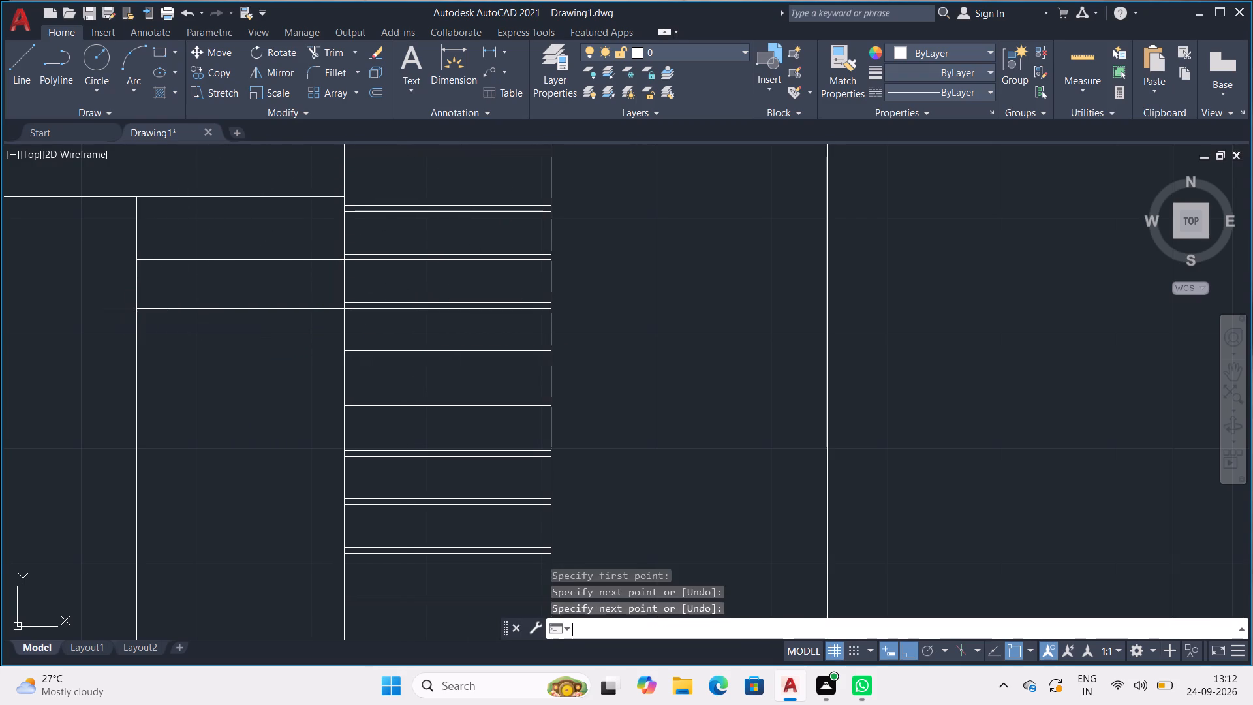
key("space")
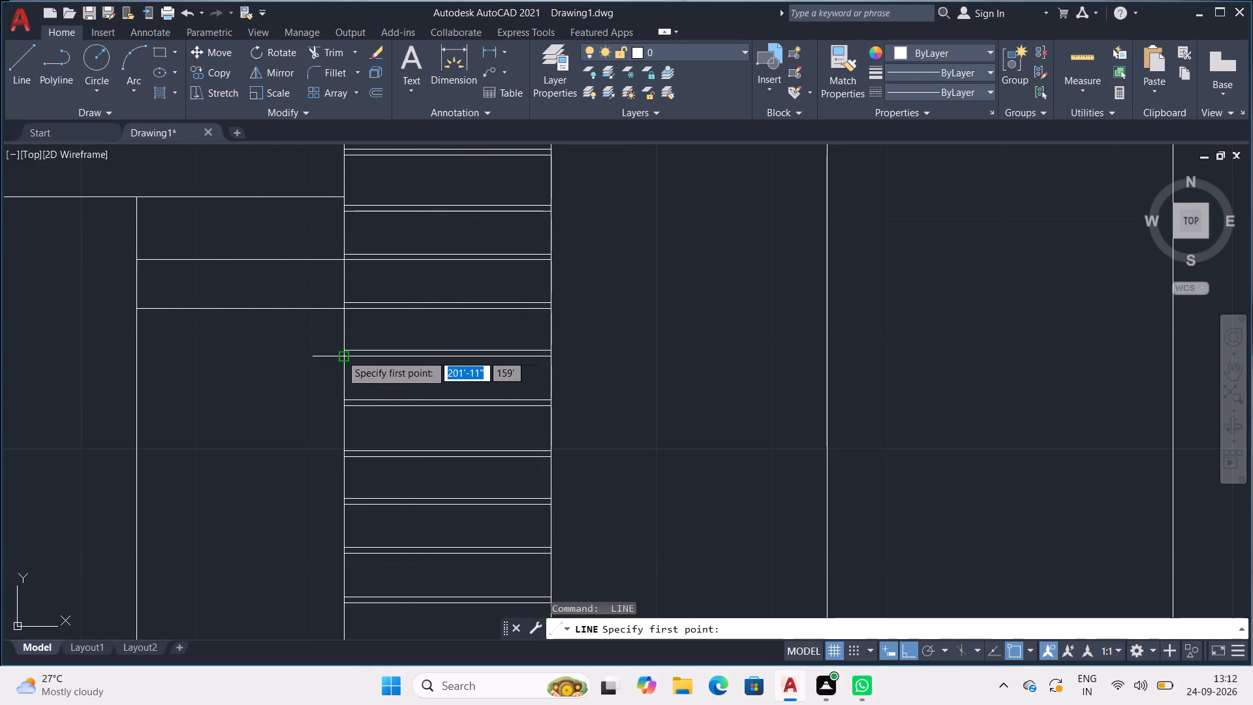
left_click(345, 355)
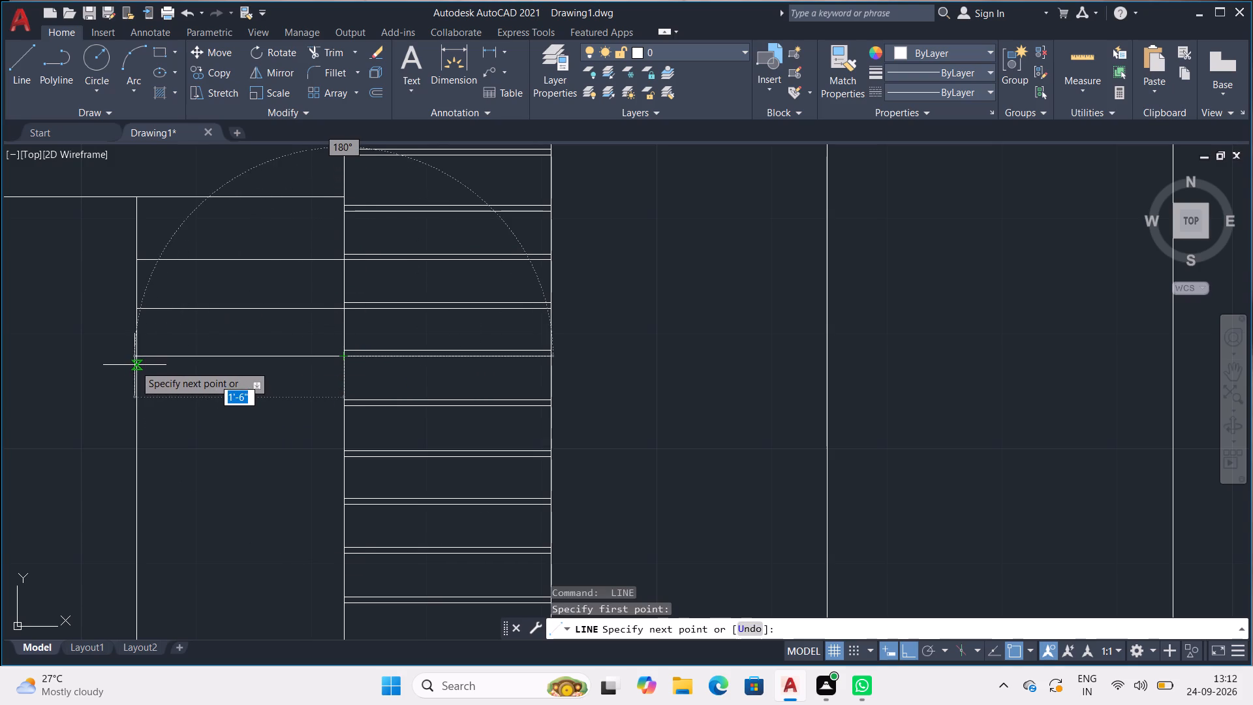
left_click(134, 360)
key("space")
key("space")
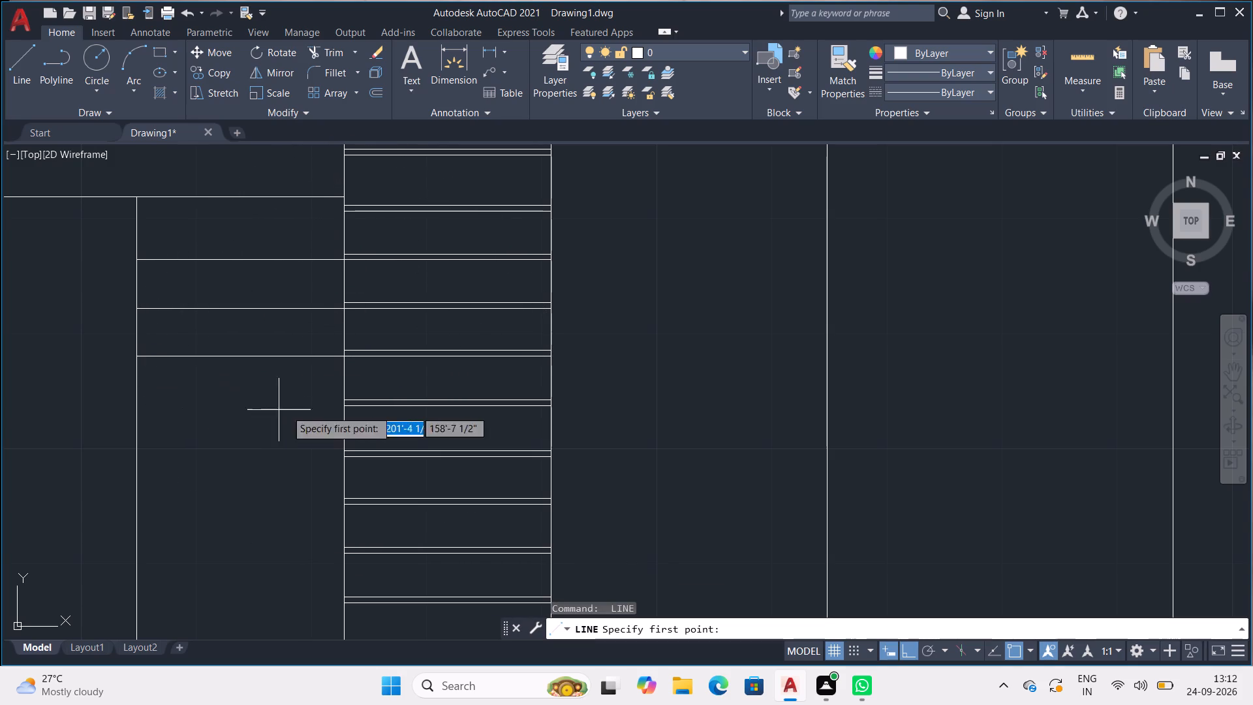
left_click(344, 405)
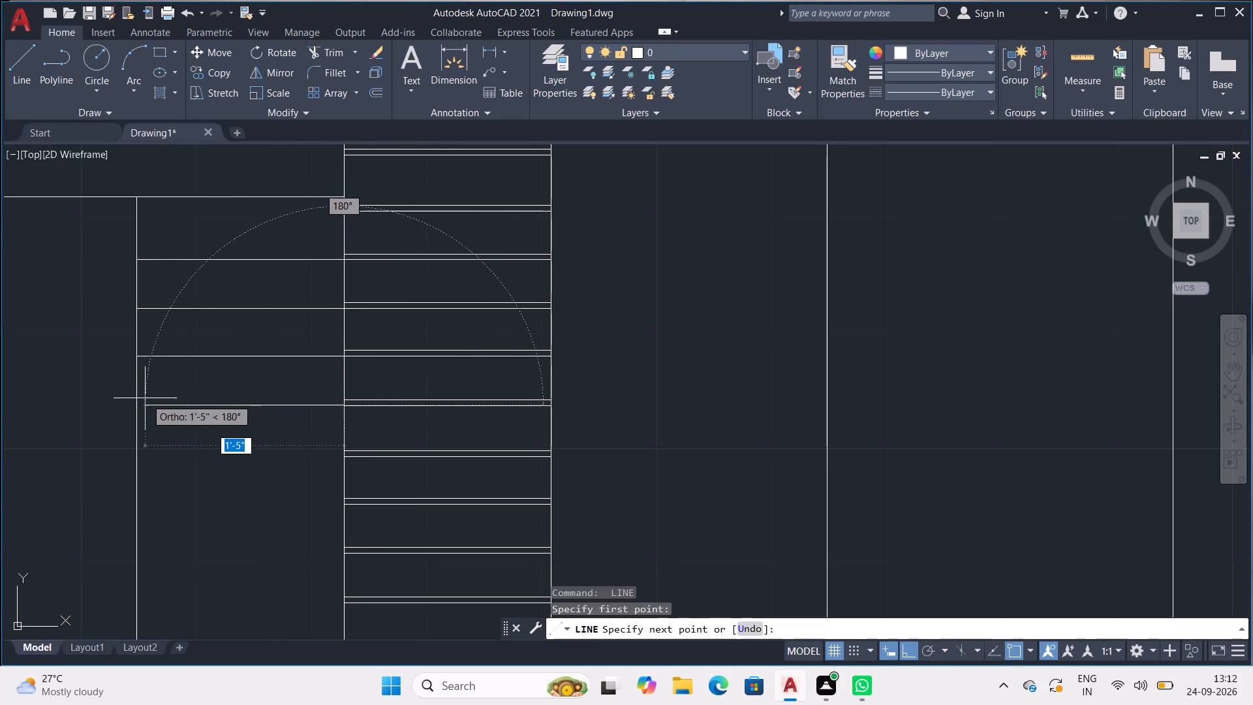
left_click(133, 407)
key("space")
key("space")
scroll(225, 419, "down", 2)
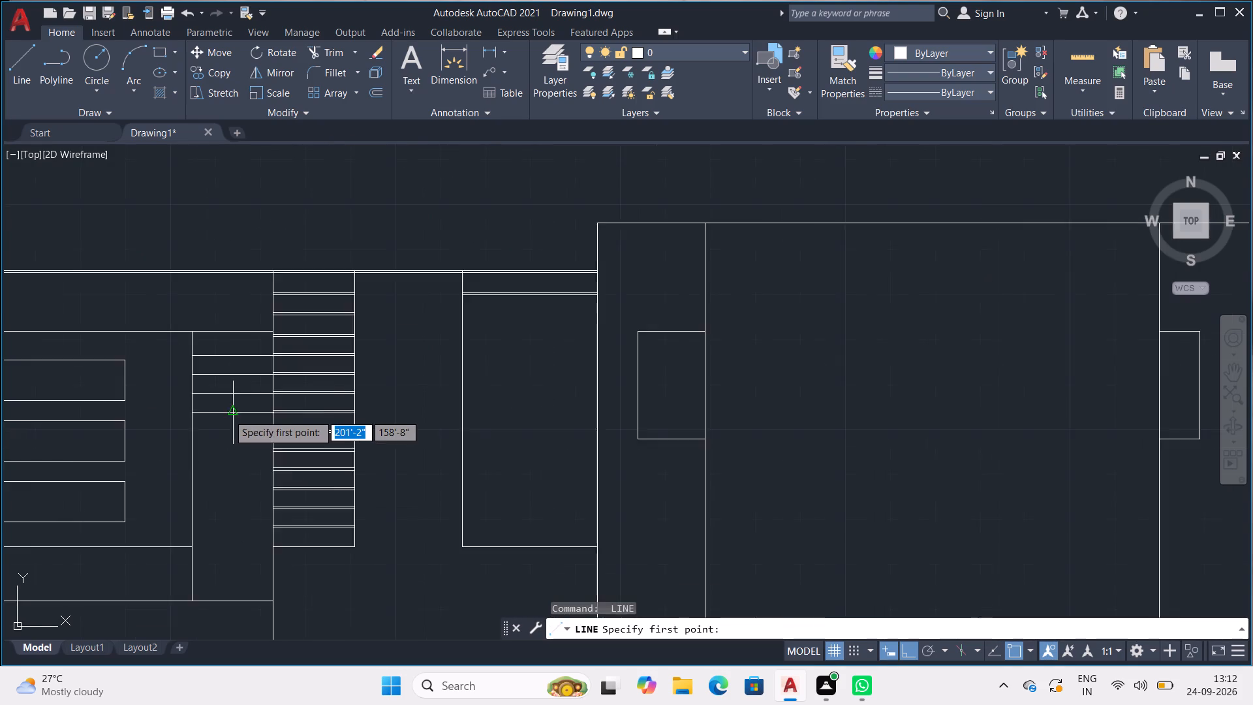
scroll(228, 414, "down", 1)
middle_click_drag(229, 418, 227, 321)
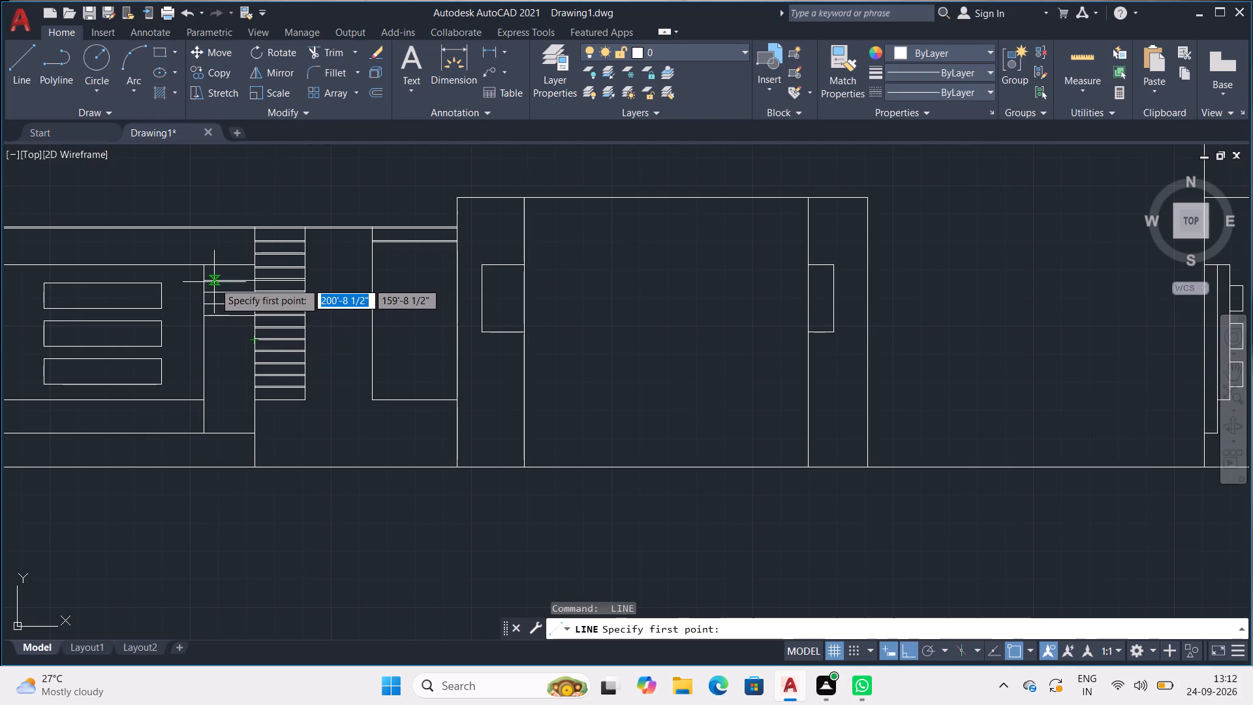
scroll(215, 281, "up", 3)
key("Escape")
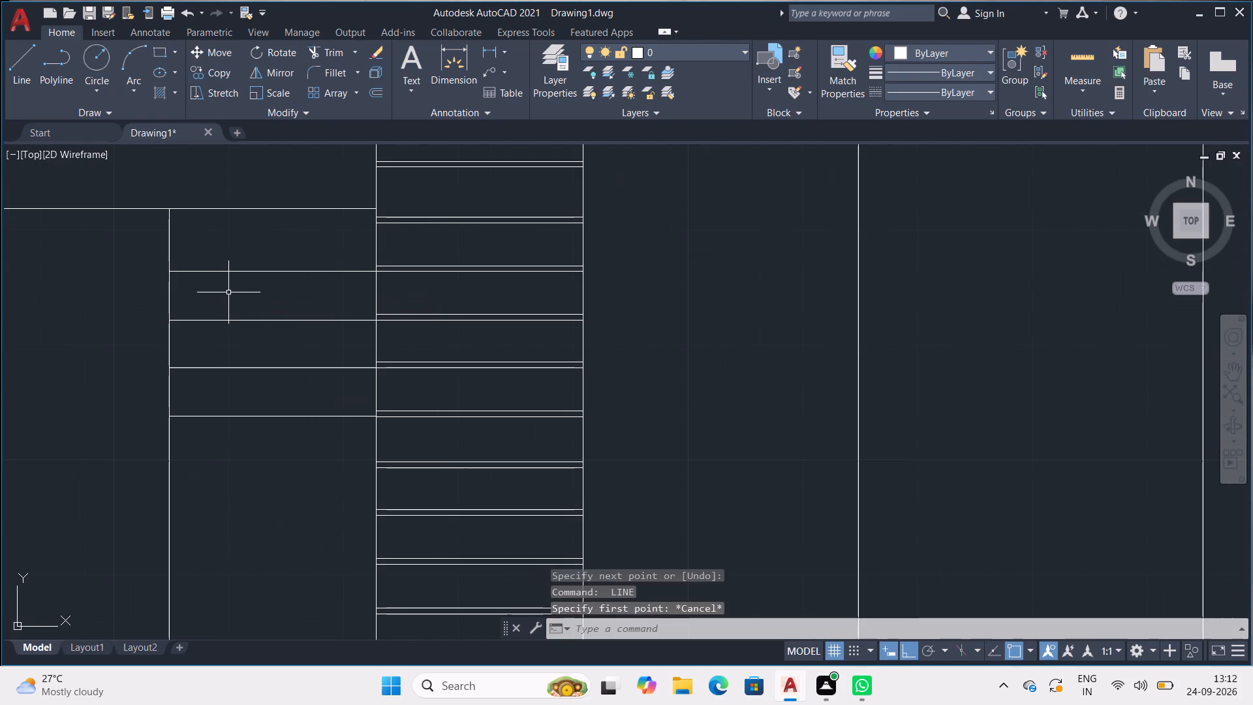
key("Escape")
Delete the four horizontal lines drawn across the strip beside the shelf bay.
left_click_drag(252, 257, 247, 437)
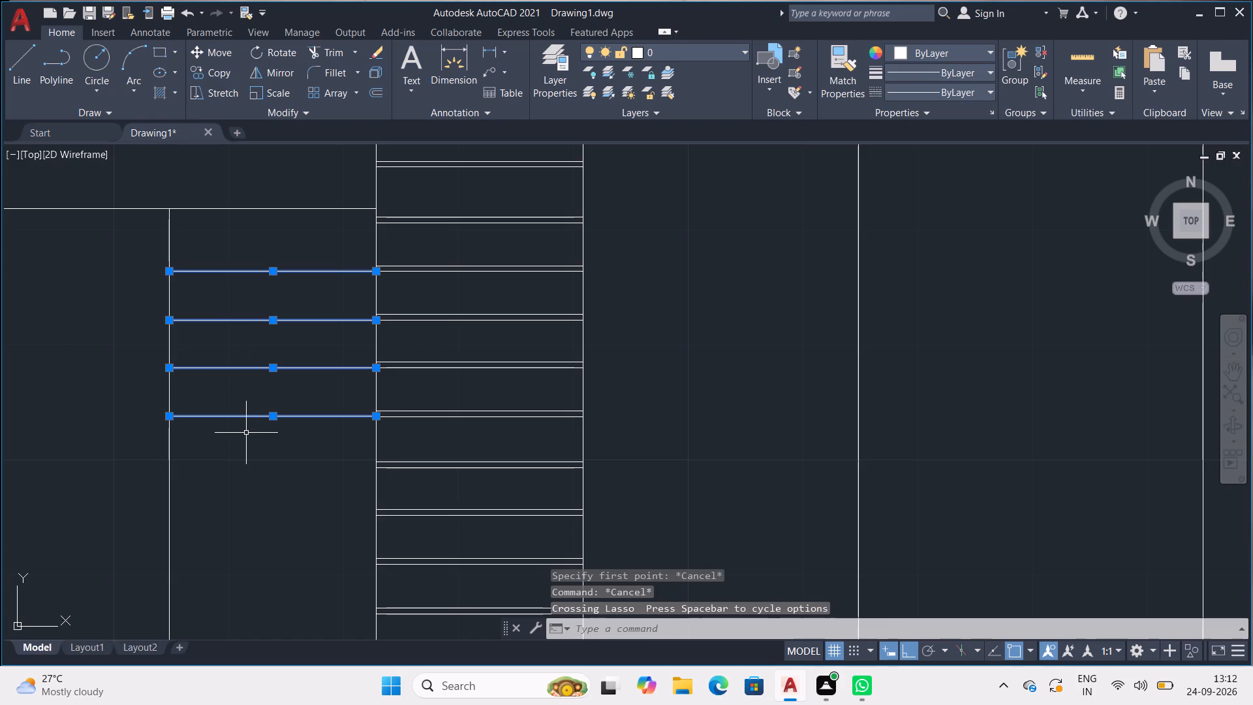
key("Delete")
Draw two 1'-6" horizontal lines across the strip below its top line, spaced about 6 inches apart.
key("l")
key("Return")
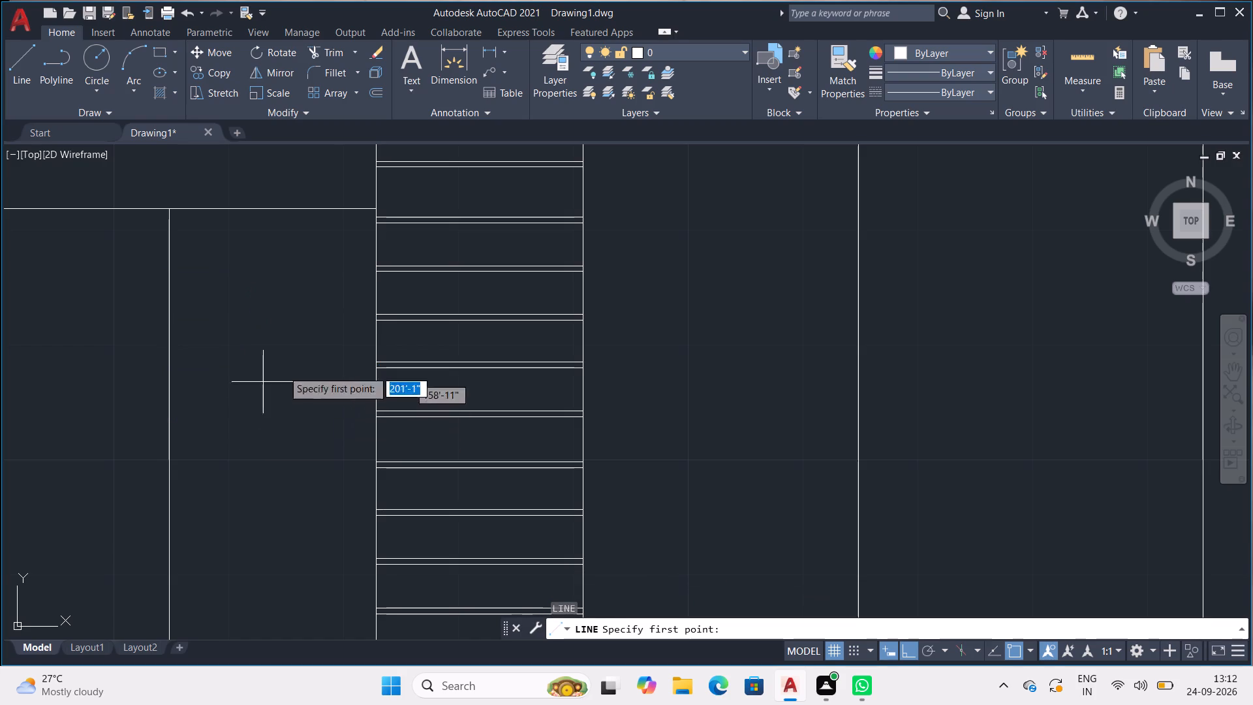
left_click(377, 284)
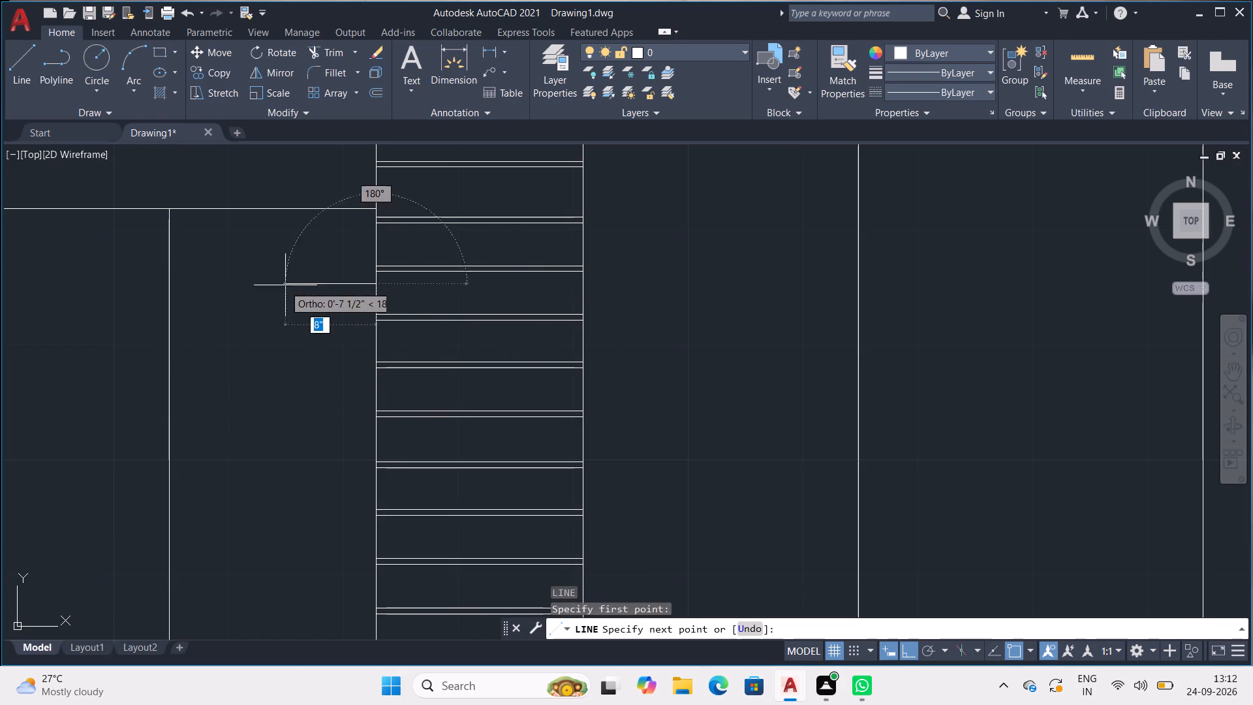
left_click(169, 287)
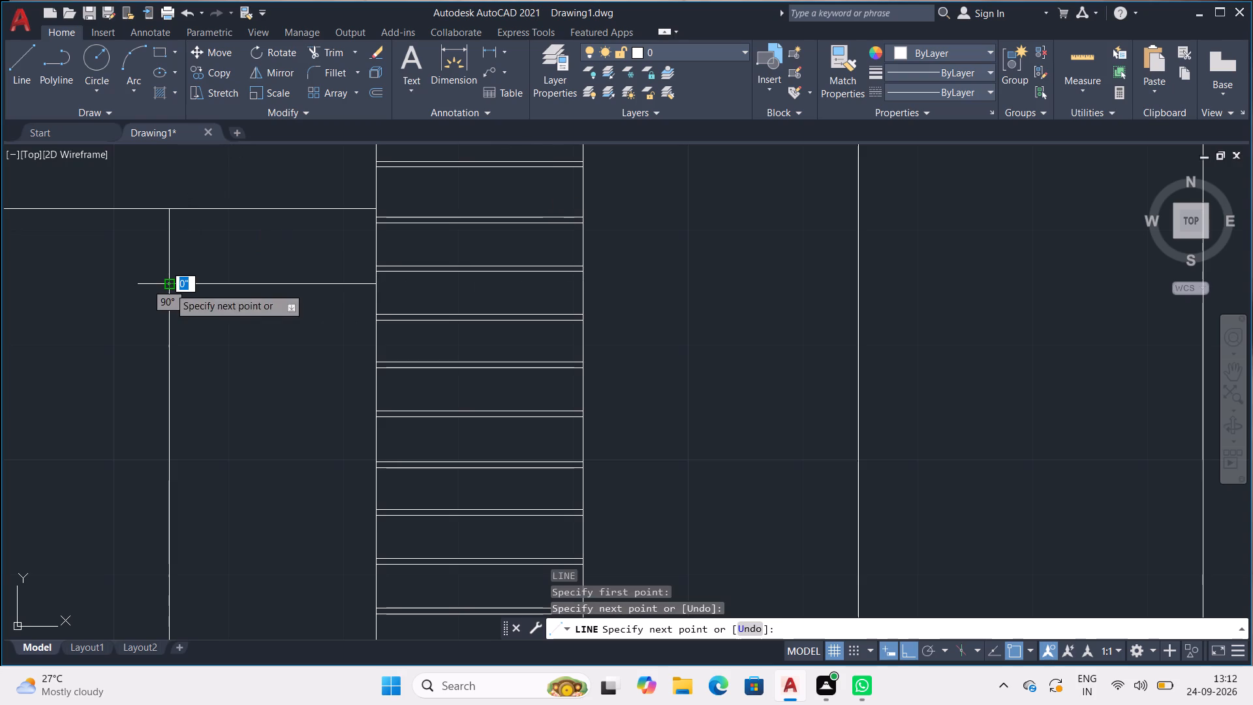
key("space")
key("space")
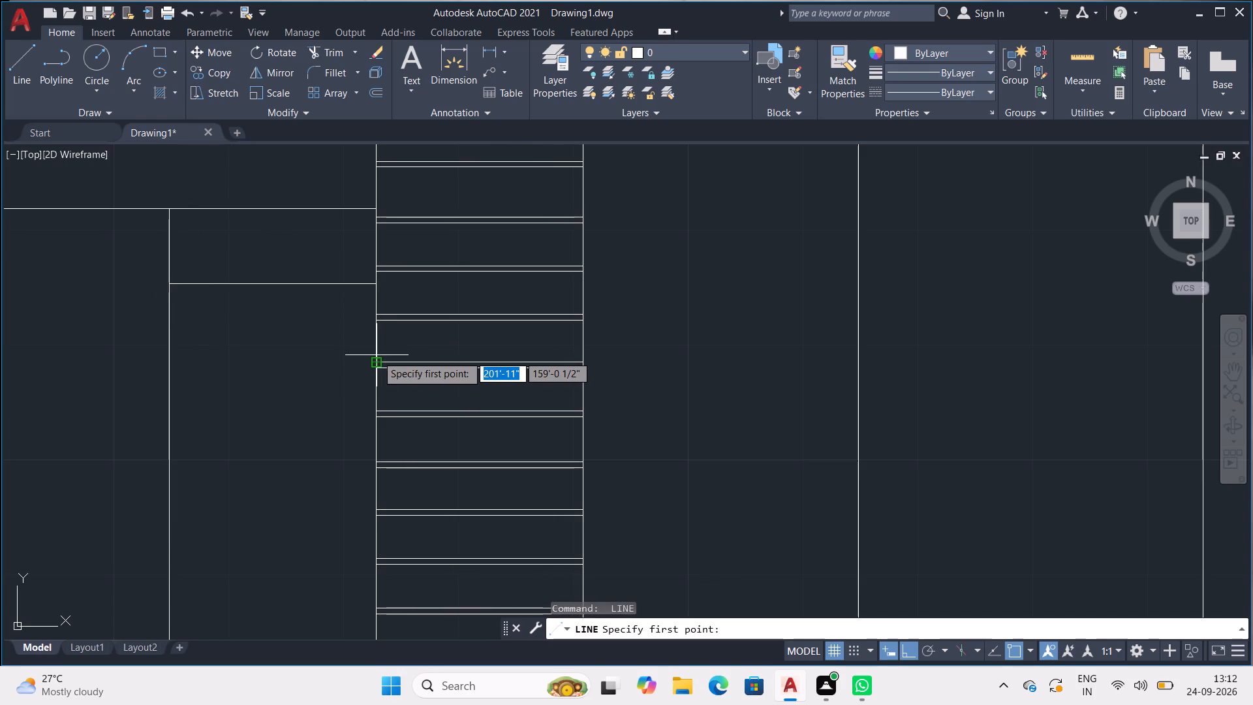
left_click(375, 351)
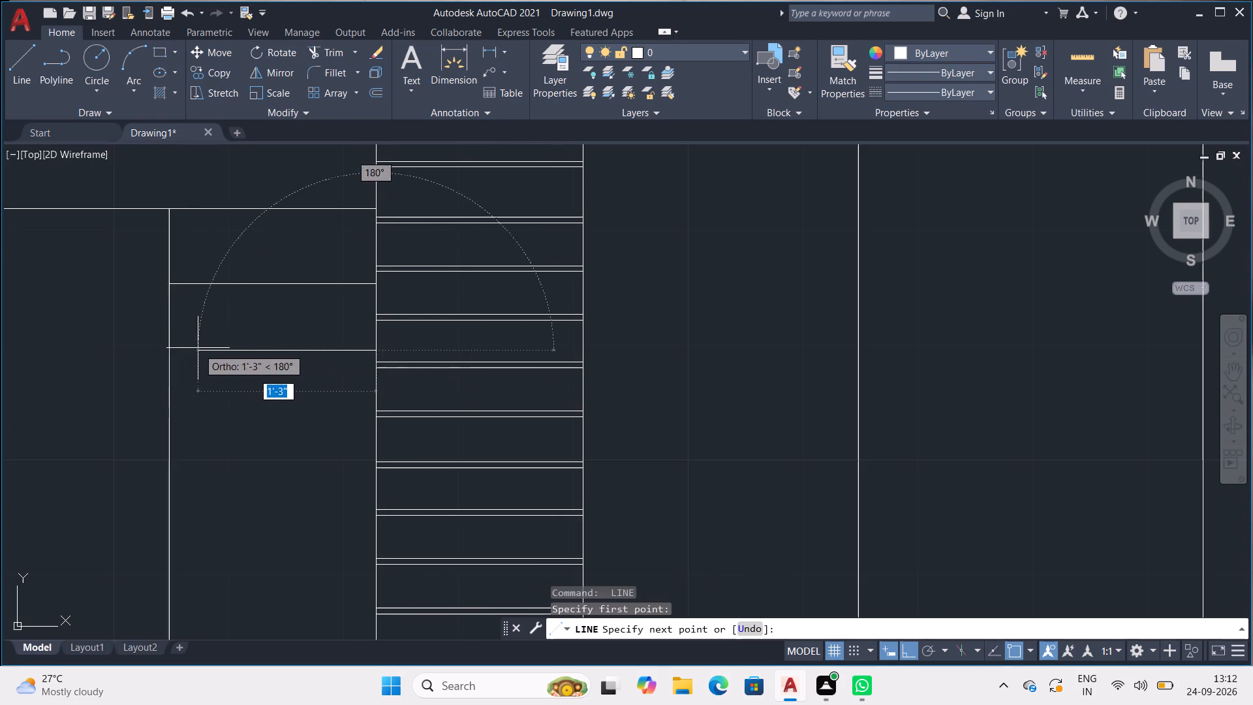
left_click(166, 351)
key("space")
Draw two more 1'-6" horizontal lines across the strip below the previous ones, spaced about 6 inches apart.
key("space")
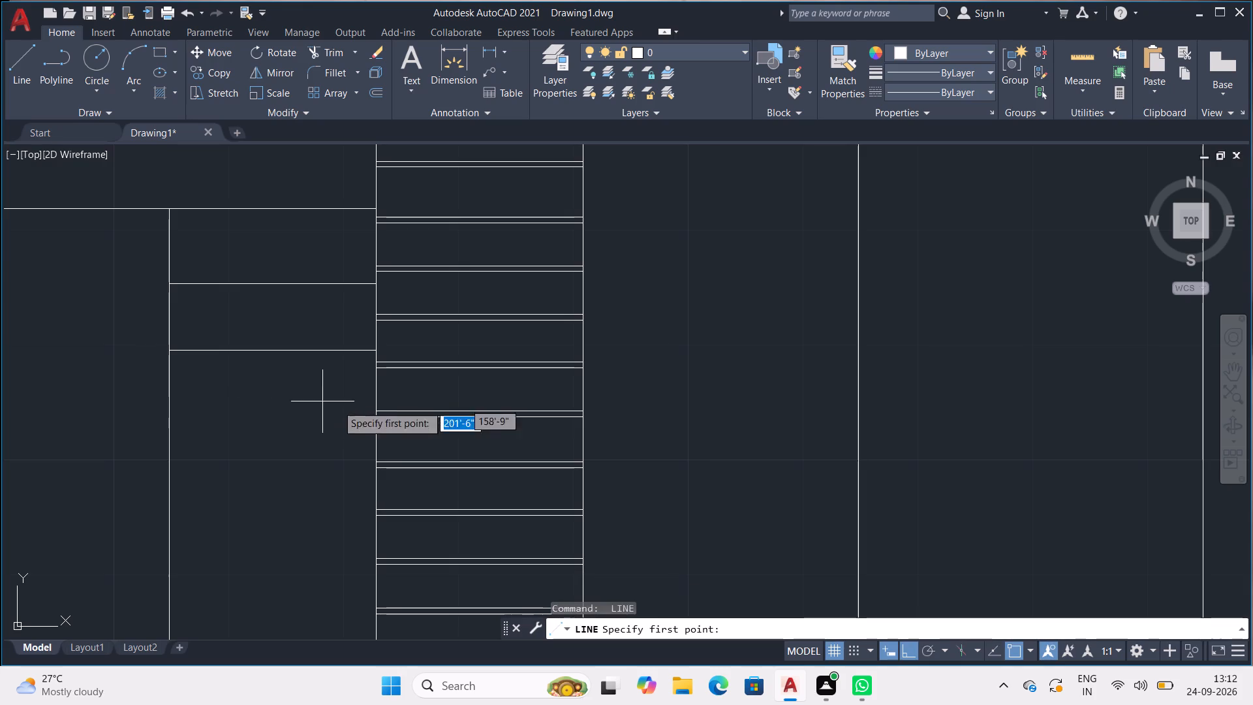
left_click(376, 427)
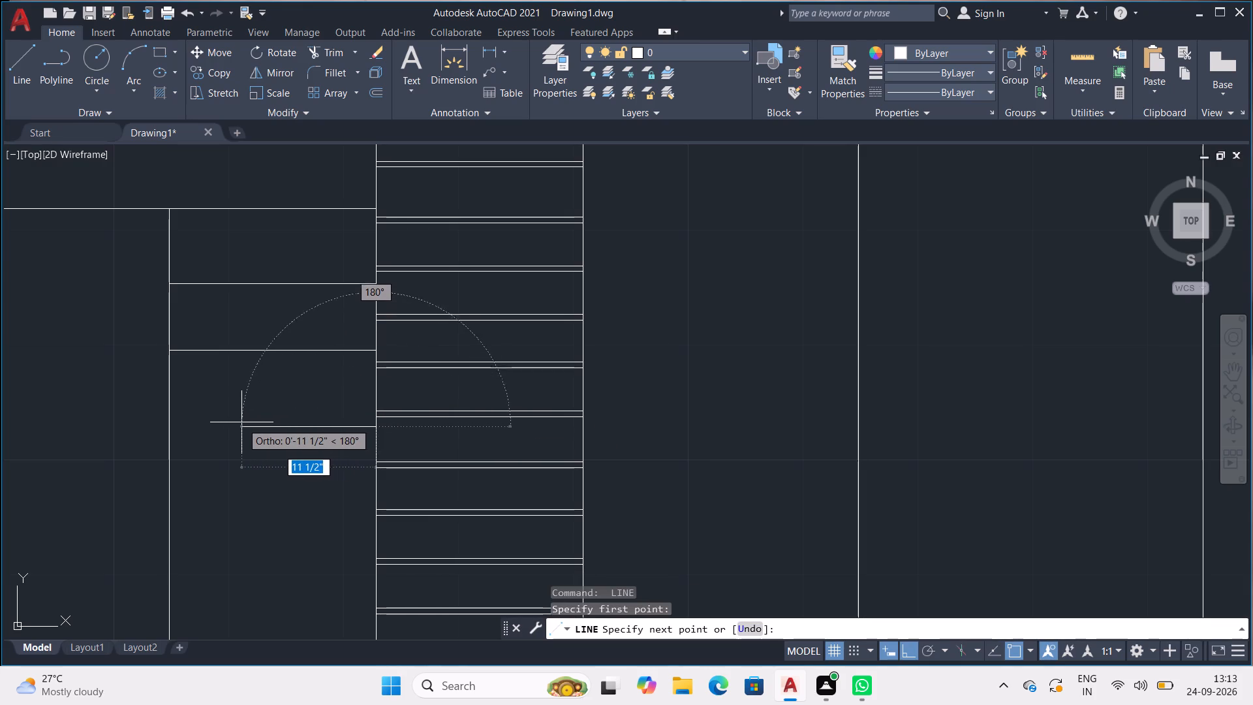
left_click(168, 424)
key("space")
key("space")
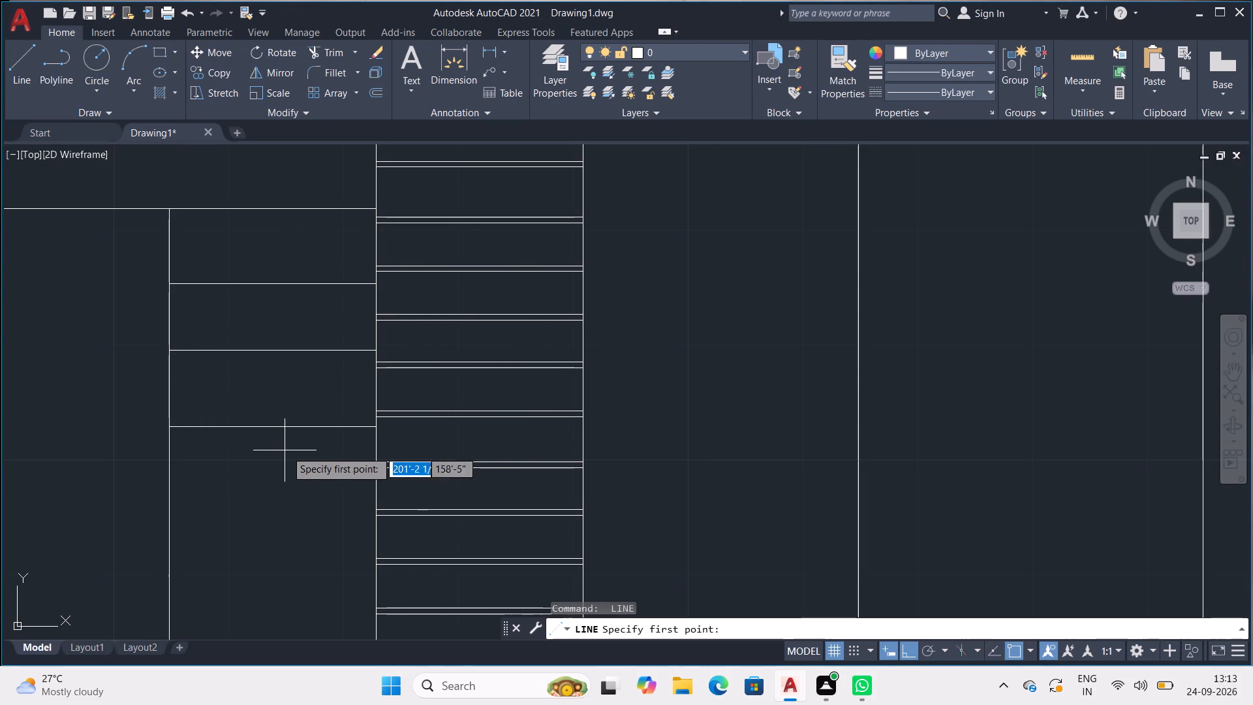
middle_click_drag(298, 437, 283, 332)
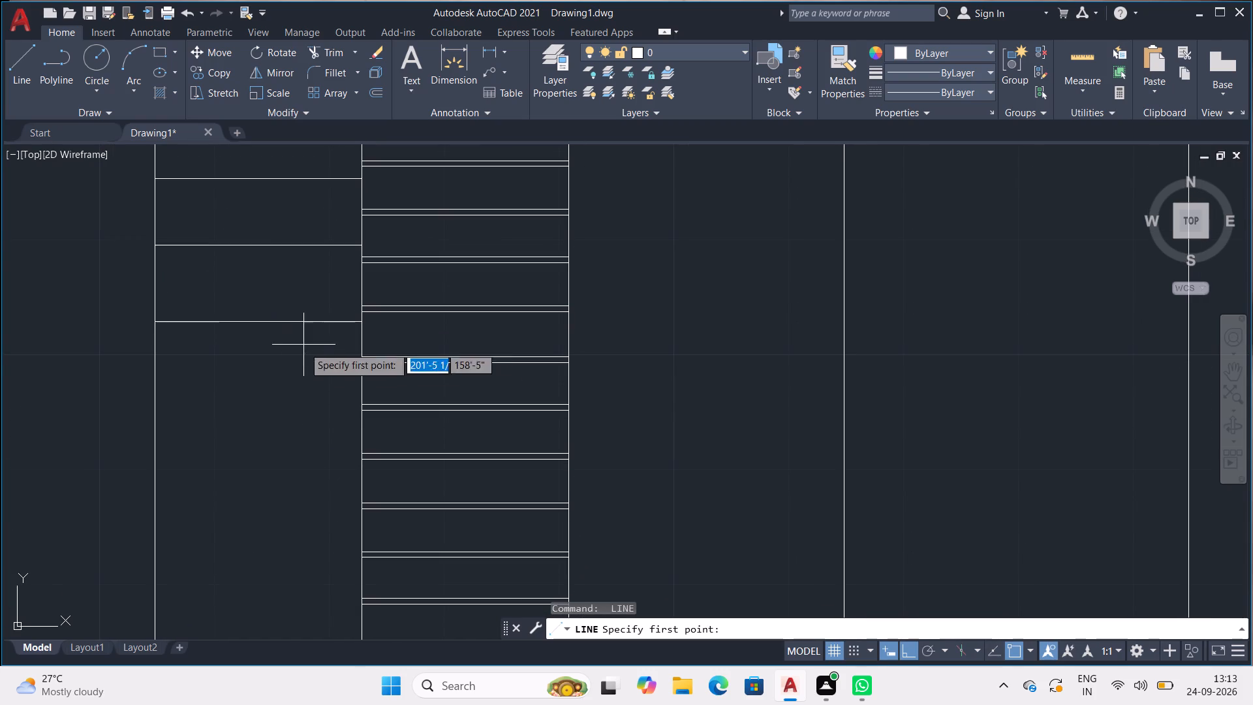
left_click(360, 390)
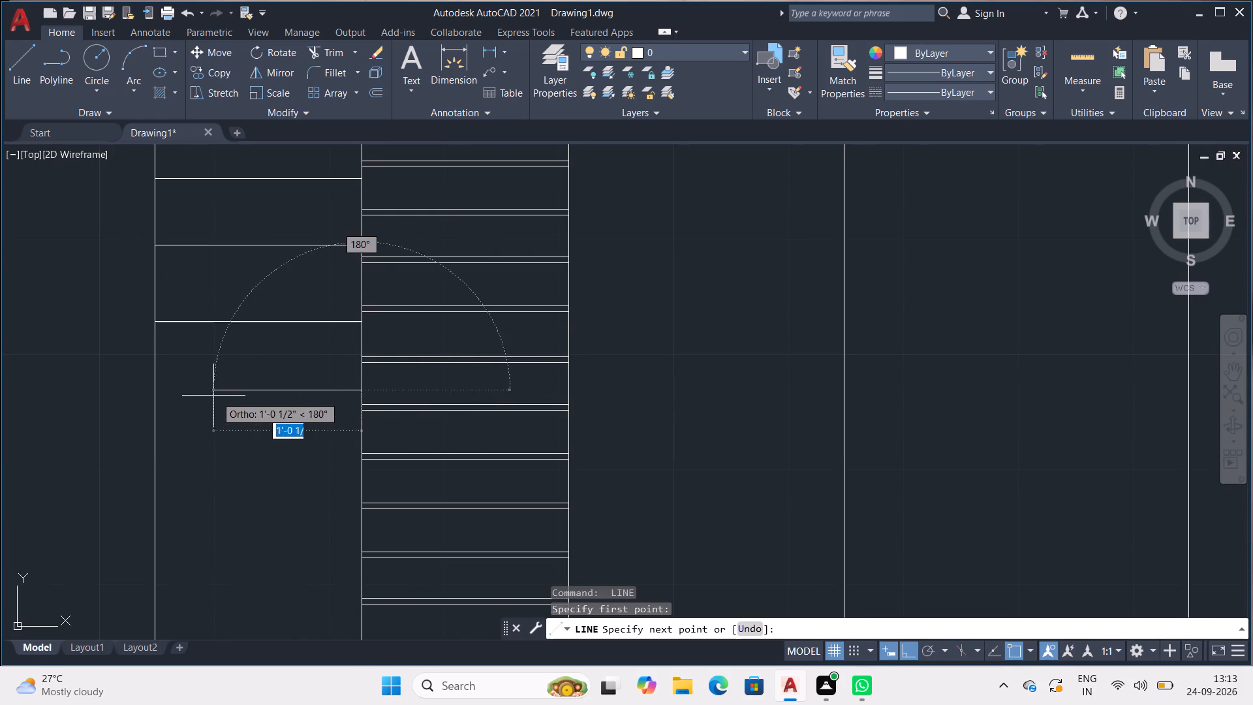
left_click(156, 393)
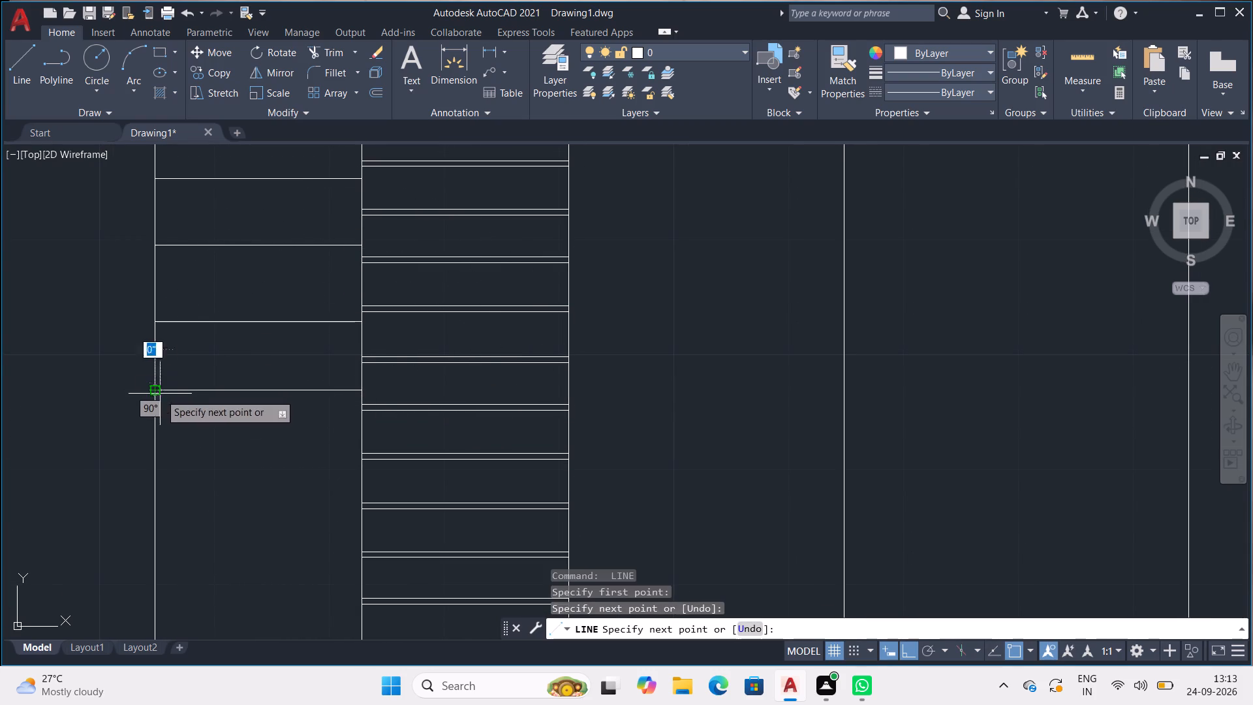
key("space")
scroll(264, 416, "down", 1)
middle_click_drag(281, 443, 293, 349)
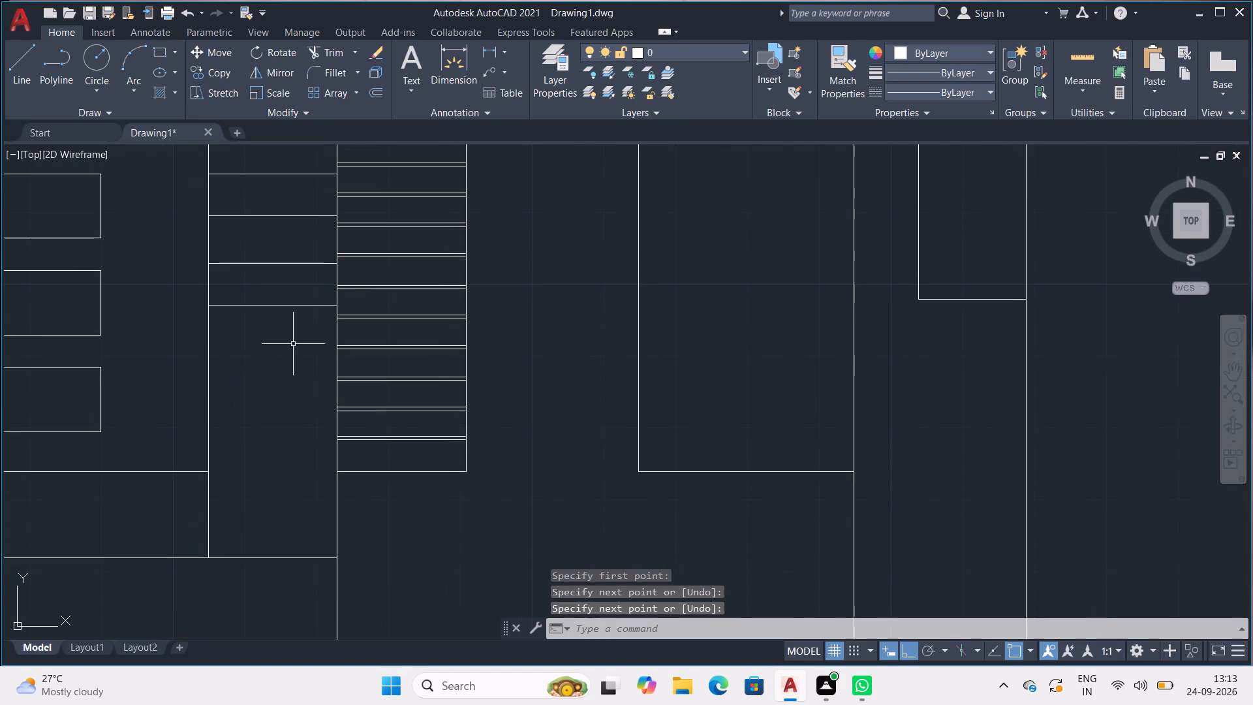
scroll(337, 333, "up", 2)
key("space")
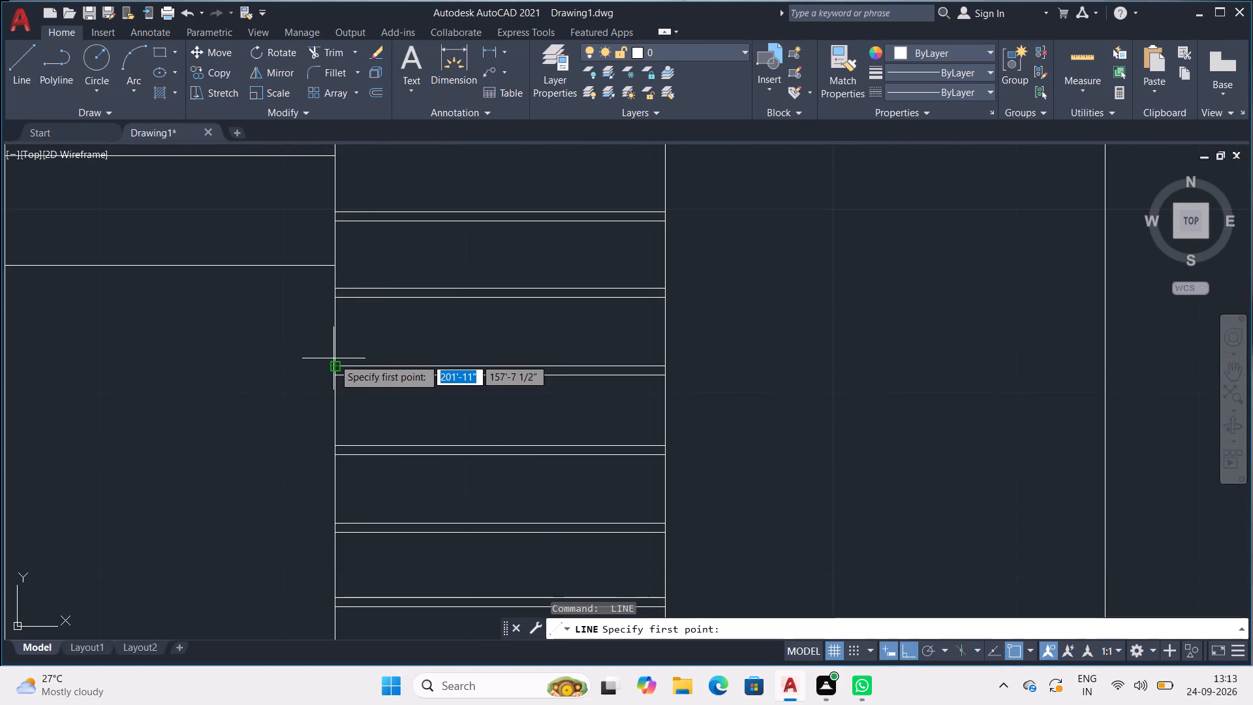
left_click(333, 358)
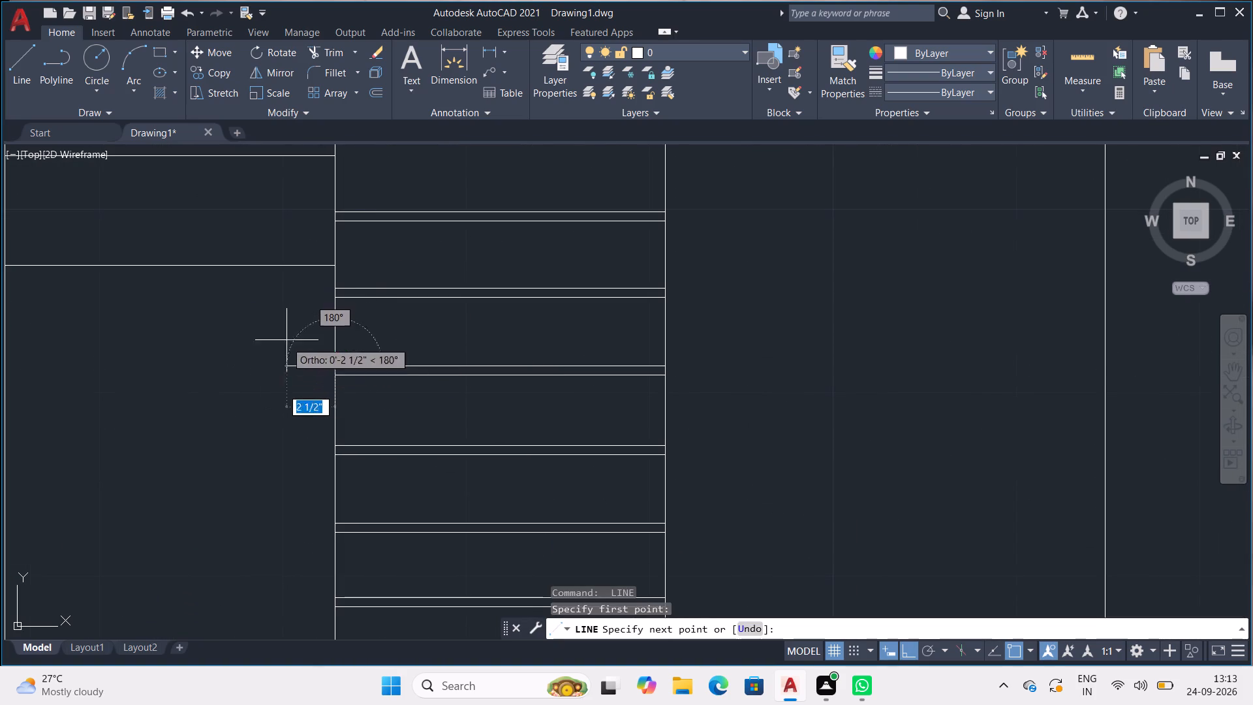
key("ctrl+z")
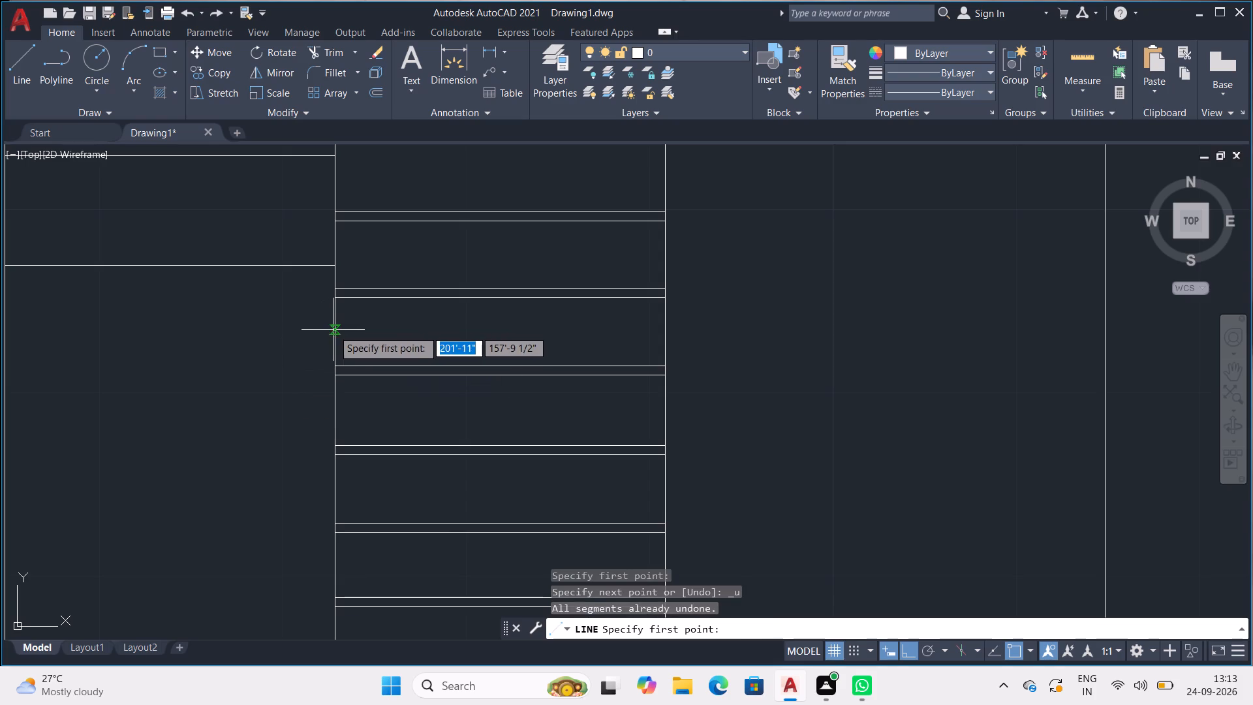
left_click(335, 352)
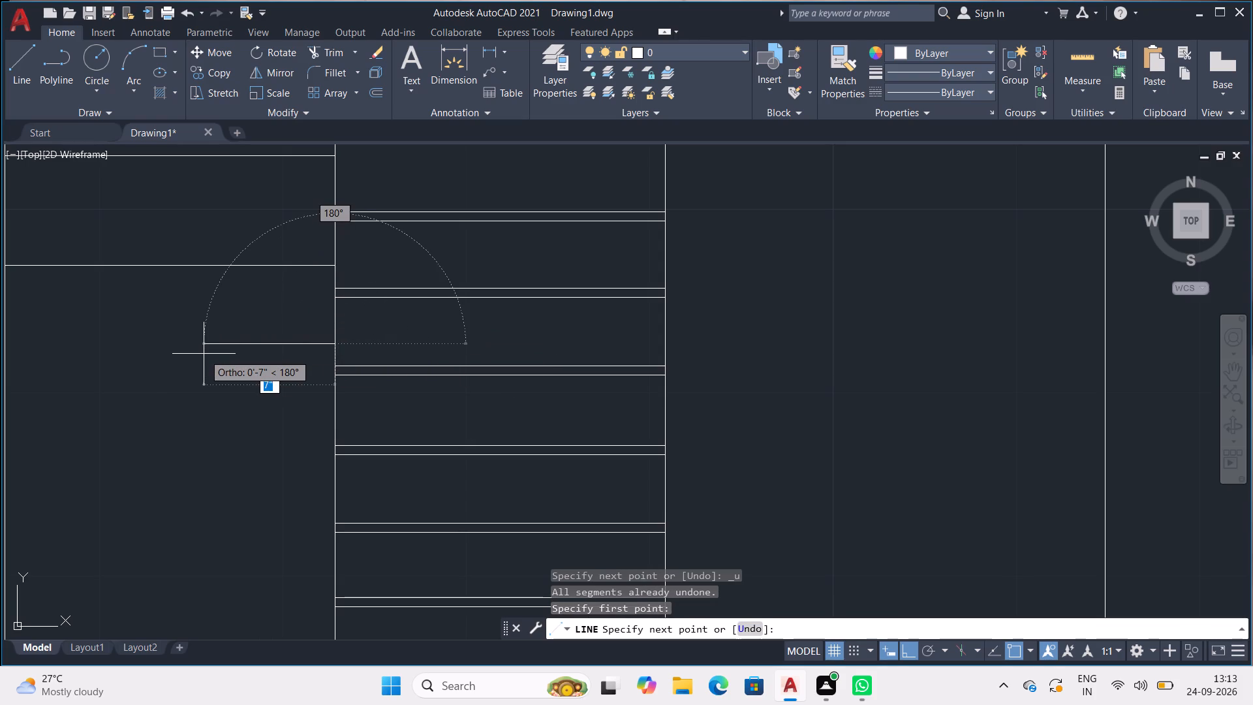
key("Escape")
Draw a fifth 1'-6" horizontal line across the strip about 5 inches below the fourth, just above the neighbouring shelf pair.
scroll(325, 330, "up", 3)
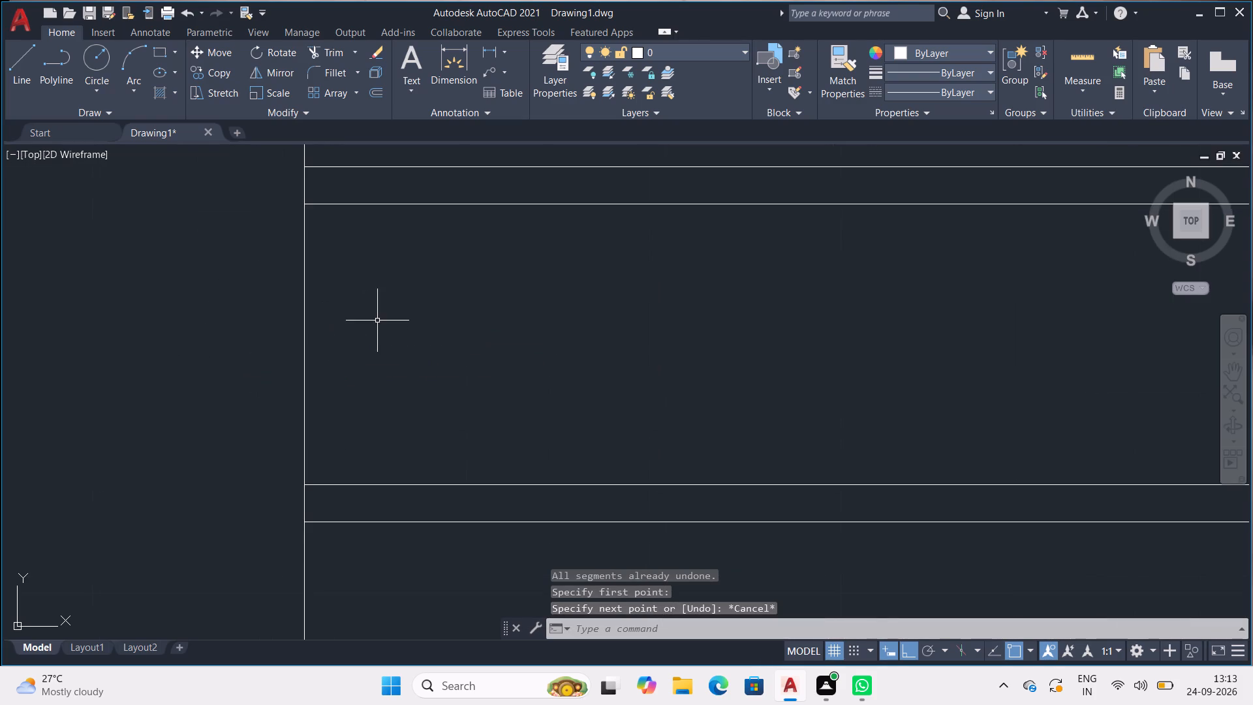
scroll(338, 337, "up", 1)
key("l")
key("Return")
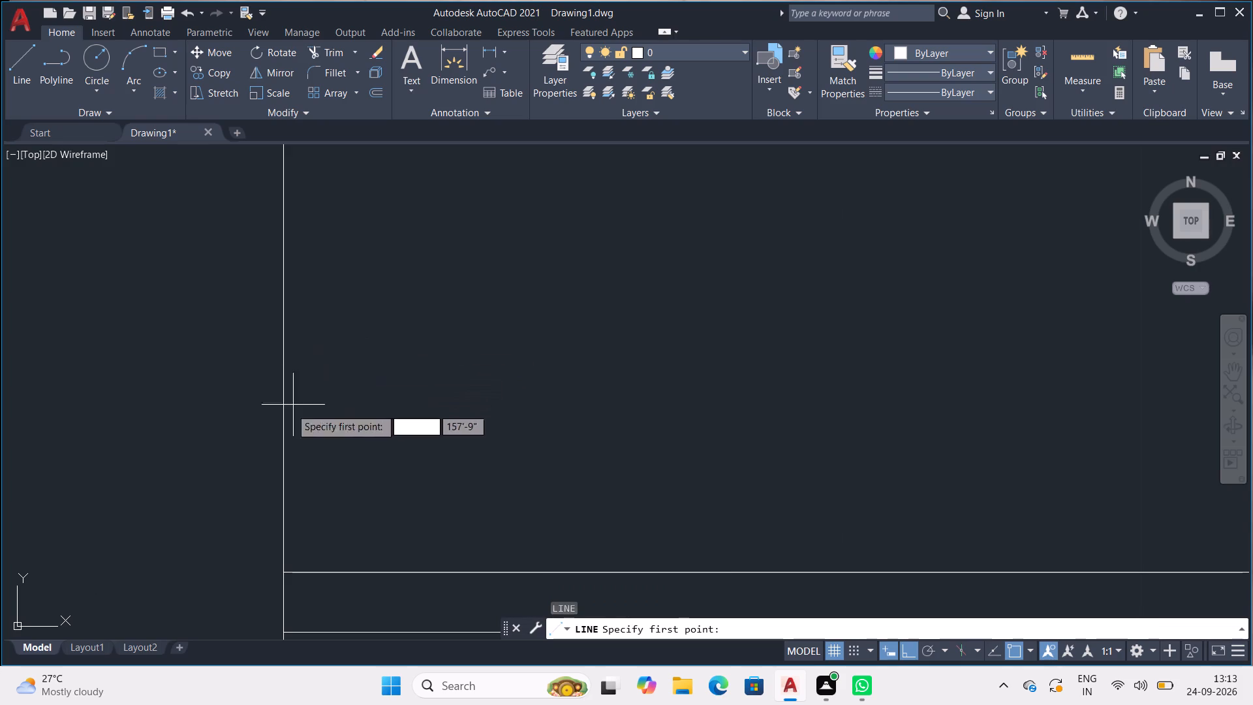
left_click(282, 522)
scroll(172, 474, "down", 4)
middle_click_drag(188, 451, 193, 453)
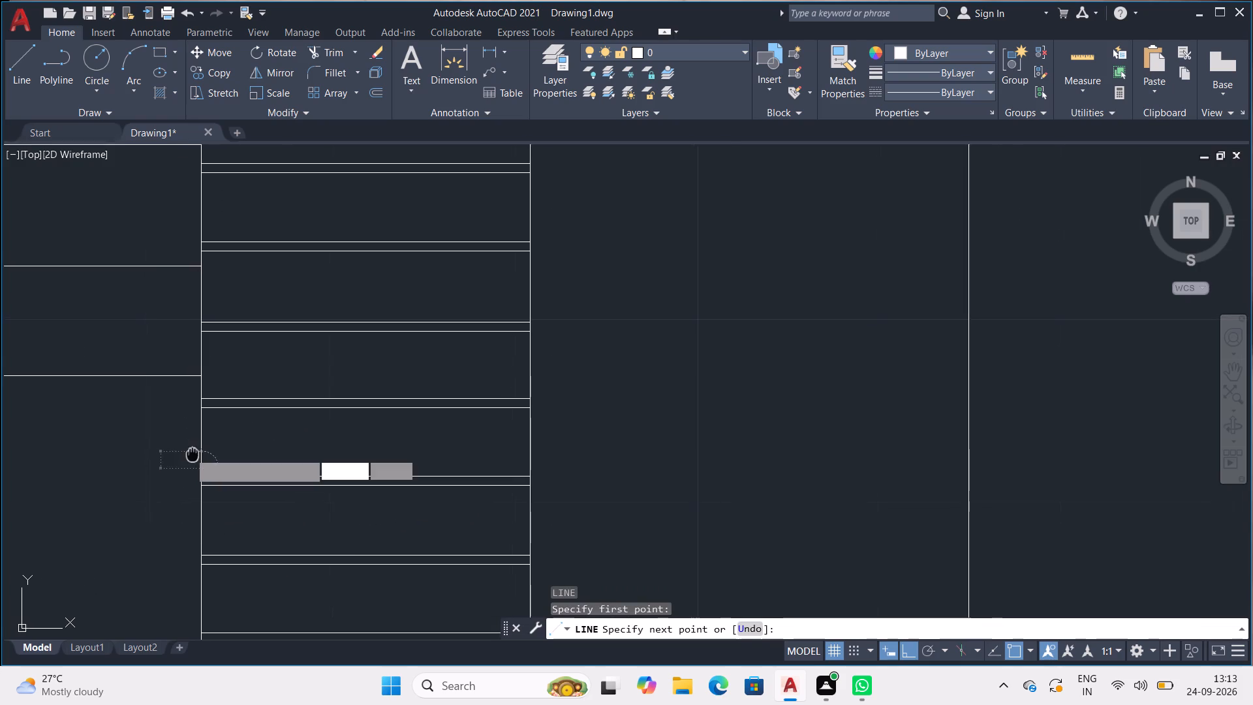
middle_click_drag(193, 453, 450, 332)
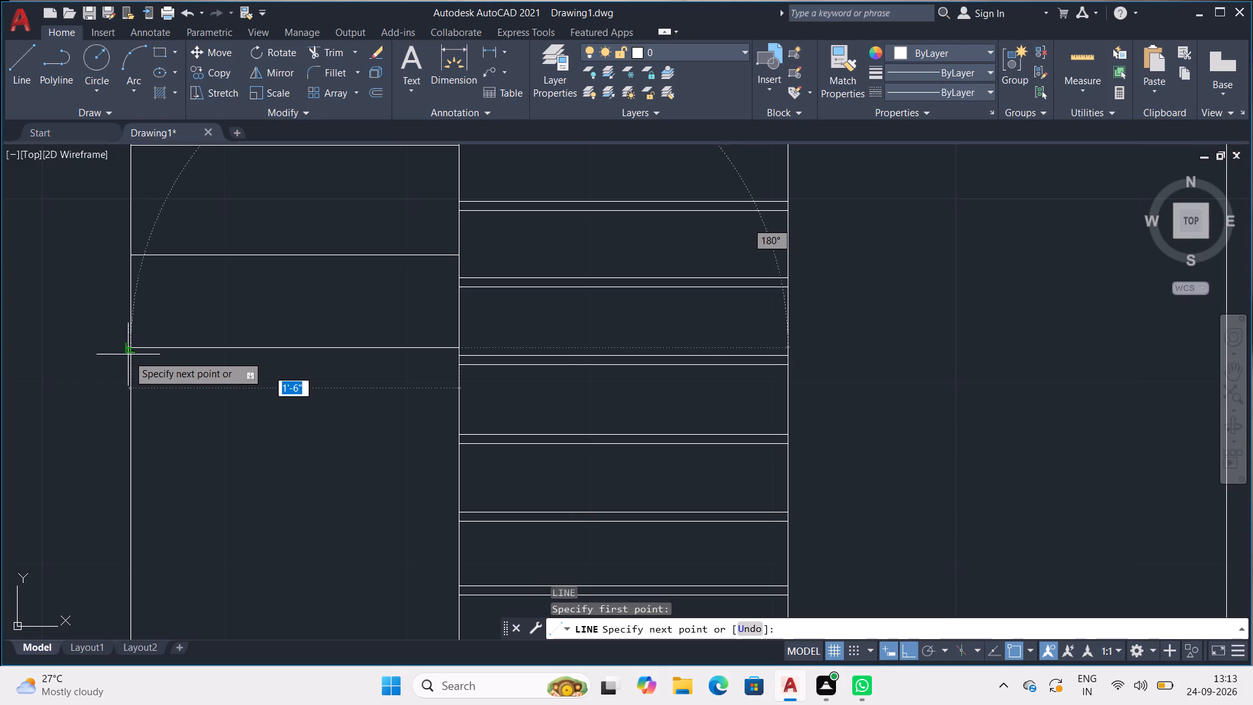
left_click(134, 351)
key("space")
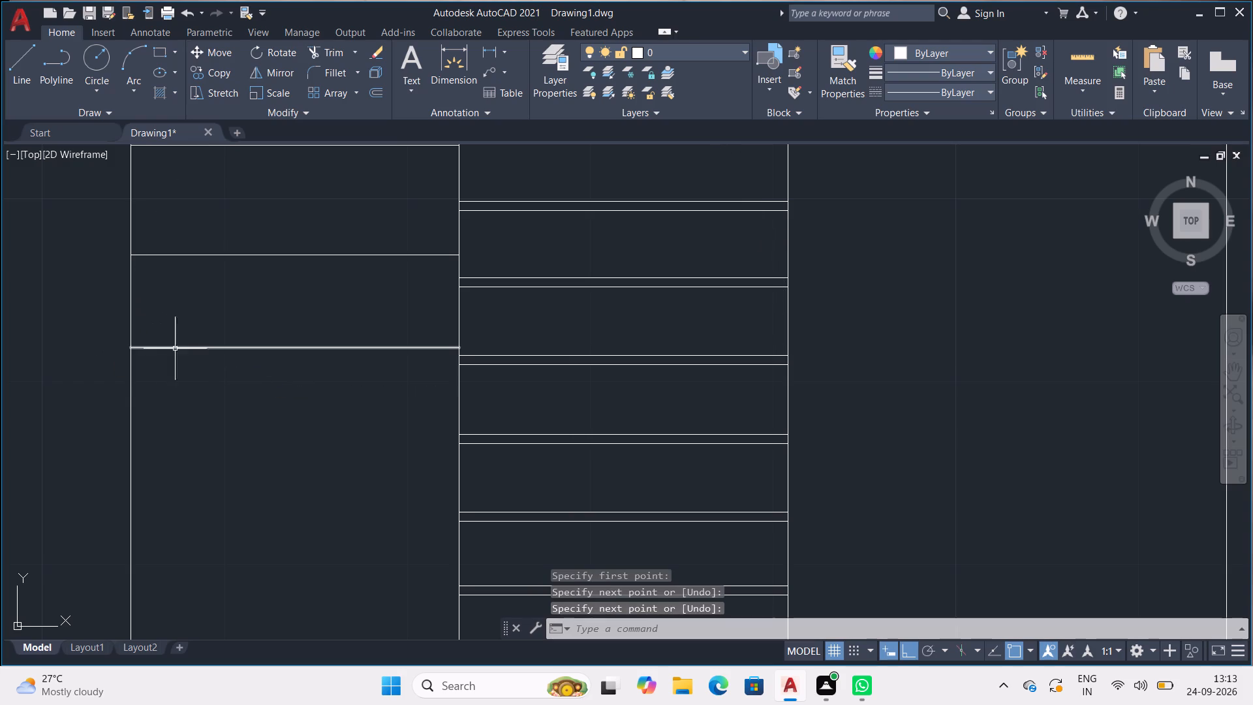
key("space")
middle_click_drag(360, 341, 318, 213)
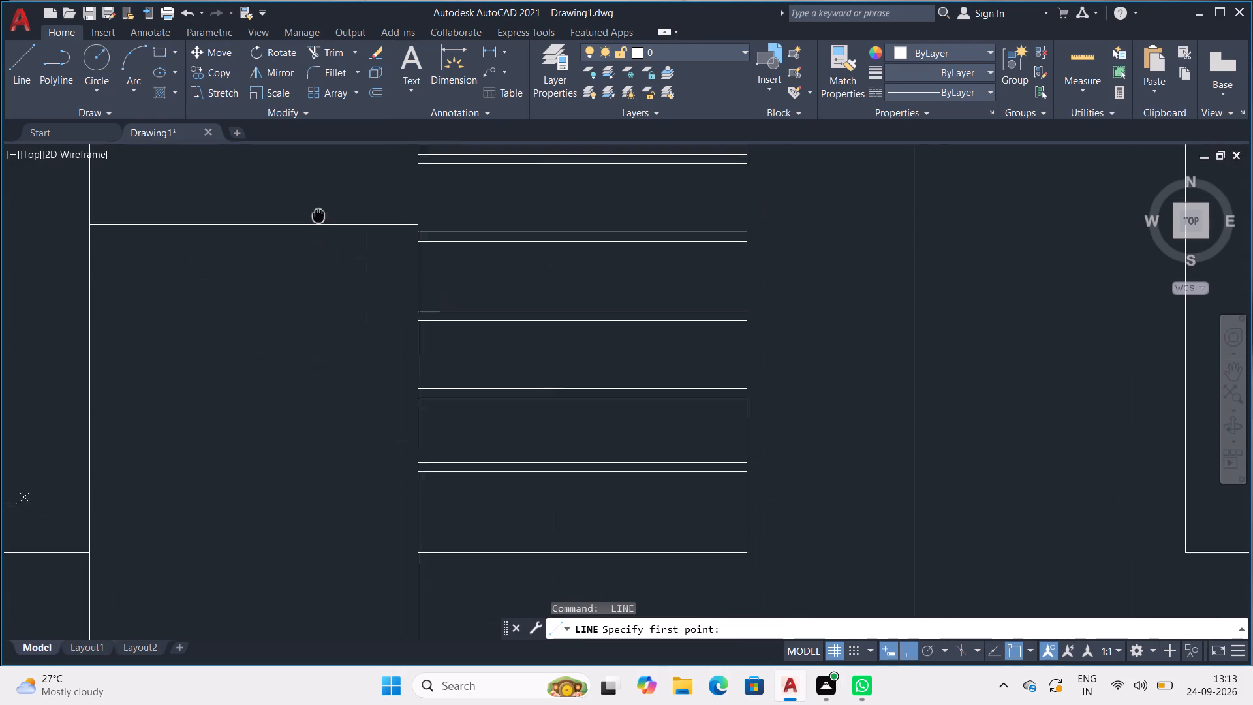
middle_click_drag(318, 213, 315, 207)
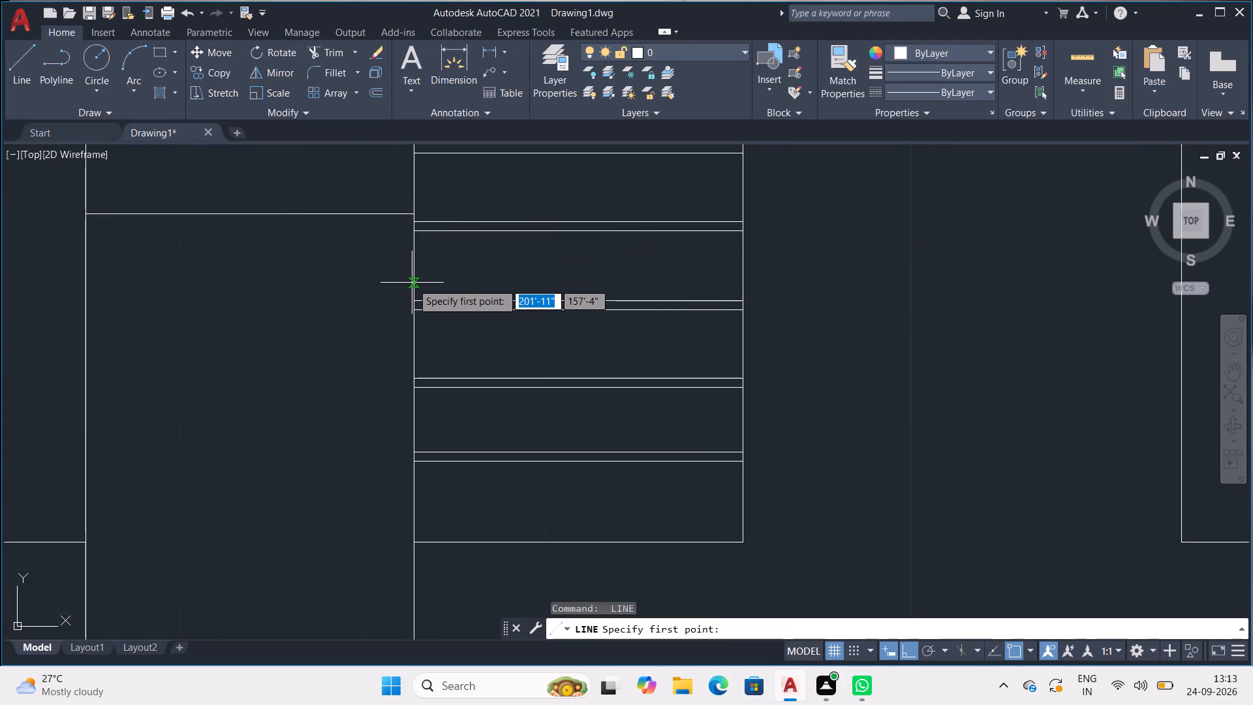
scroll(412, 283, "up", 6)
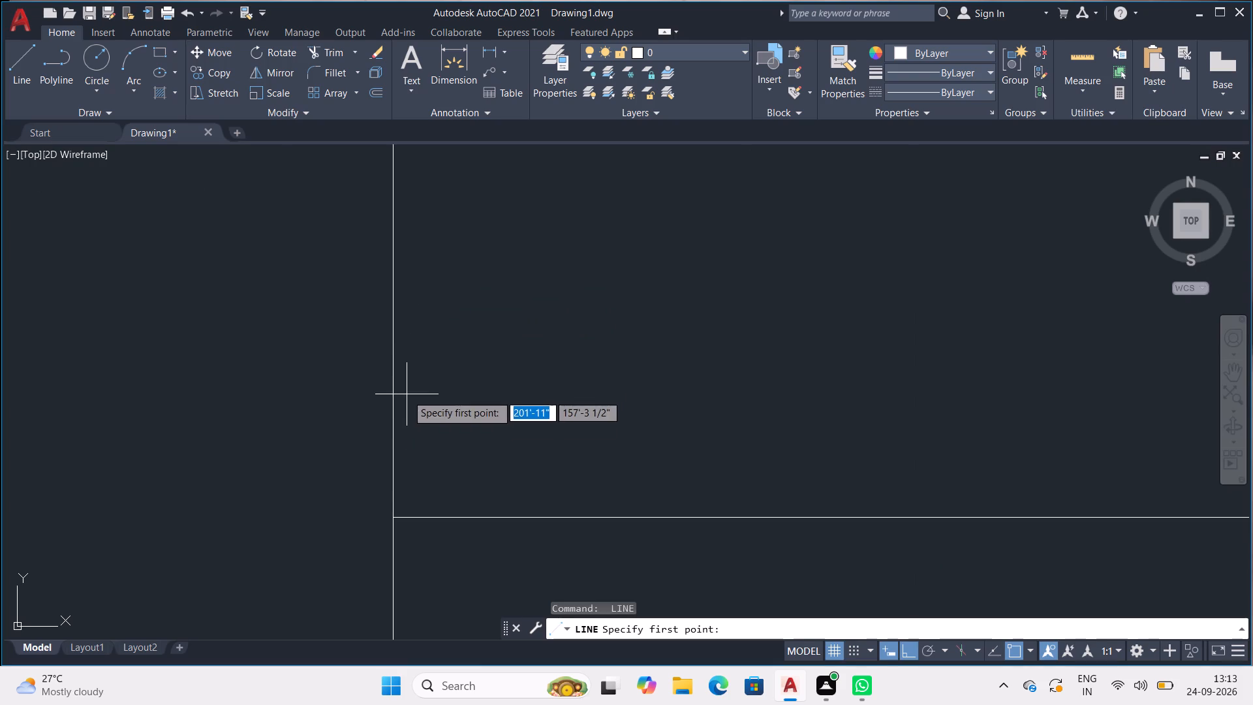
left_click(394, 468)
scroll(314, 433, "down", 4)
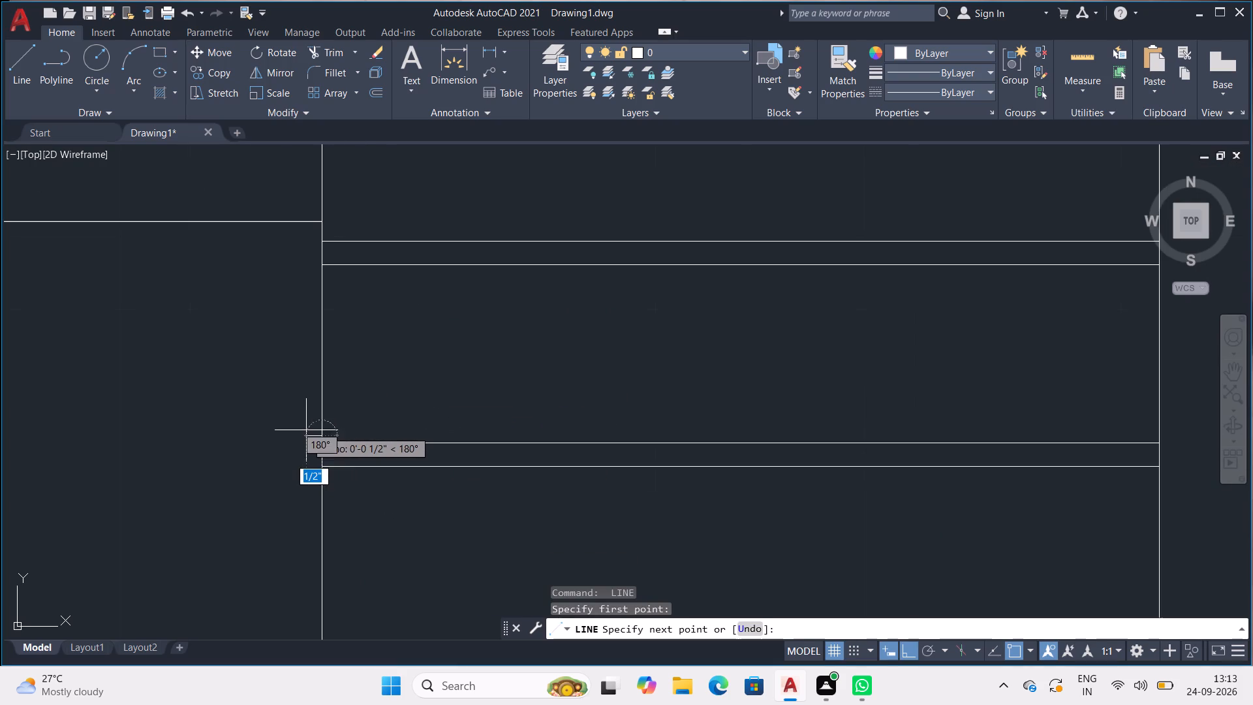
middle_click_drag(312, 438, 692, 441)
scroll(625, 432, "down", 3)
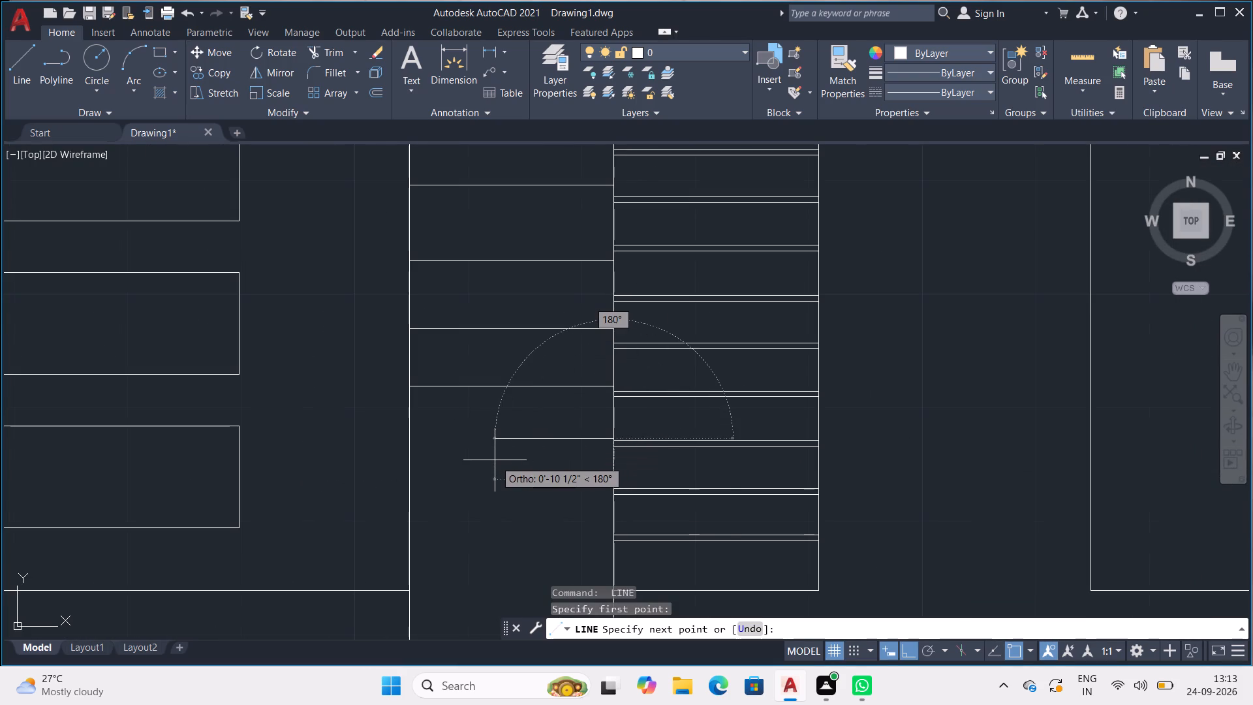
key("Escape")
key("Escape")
Draw a sixth 1'-6" horizontal line across the strip beside the shelf bay, about 6 inches below the fifth.
middle_click_drag(540, 431, 539, 377)
key("l")
key("Return")
scroll(580, 384, "up", 3)
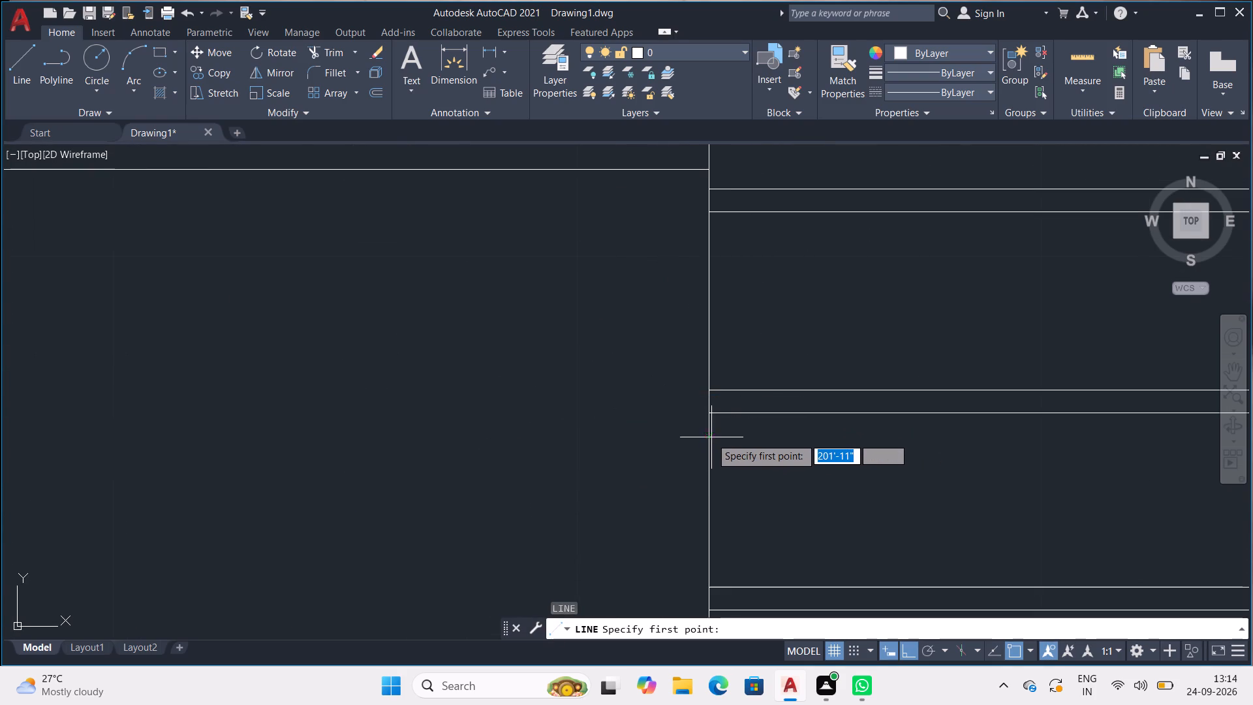
left_click(709, 436)
scroll(599, 438, "down", 3)
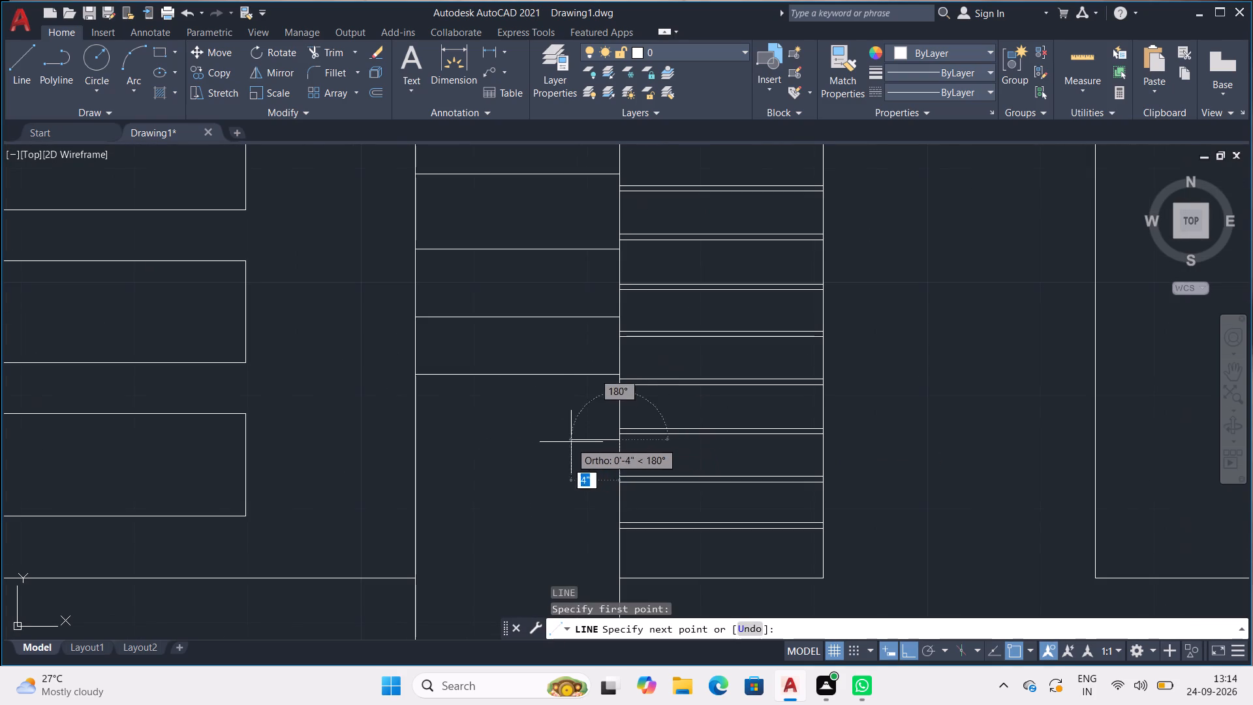
left_click(414, 445)
key("space")
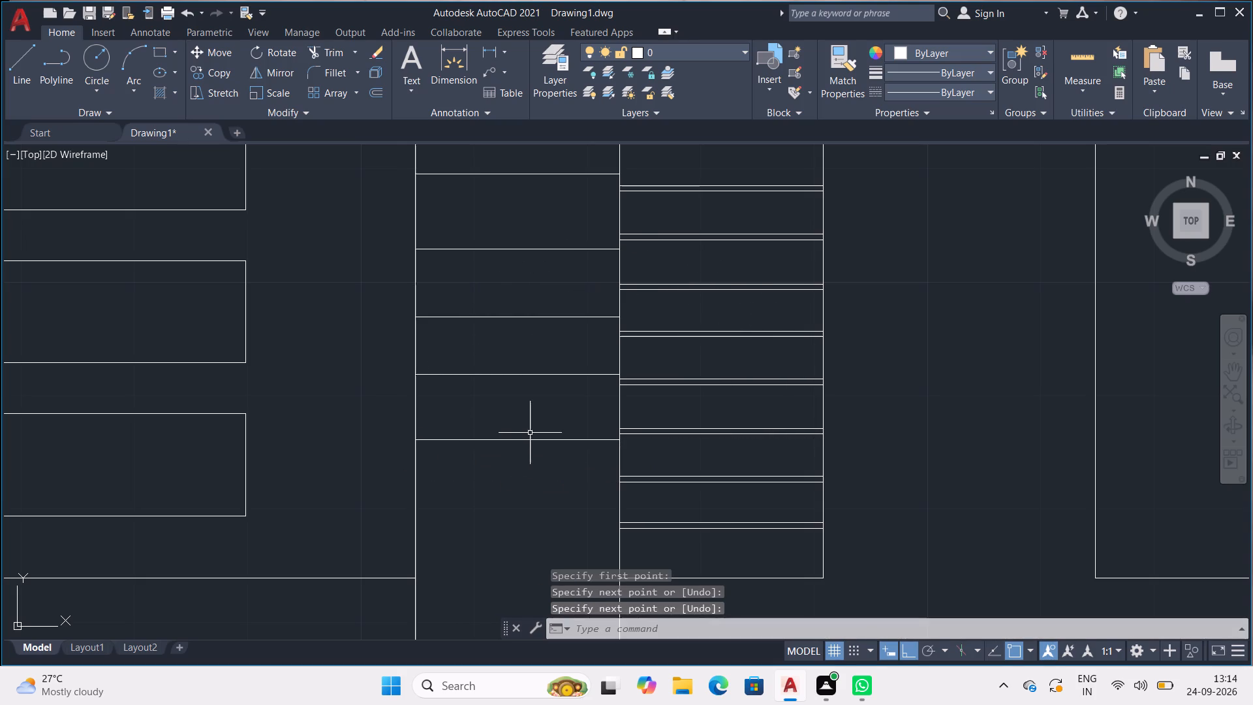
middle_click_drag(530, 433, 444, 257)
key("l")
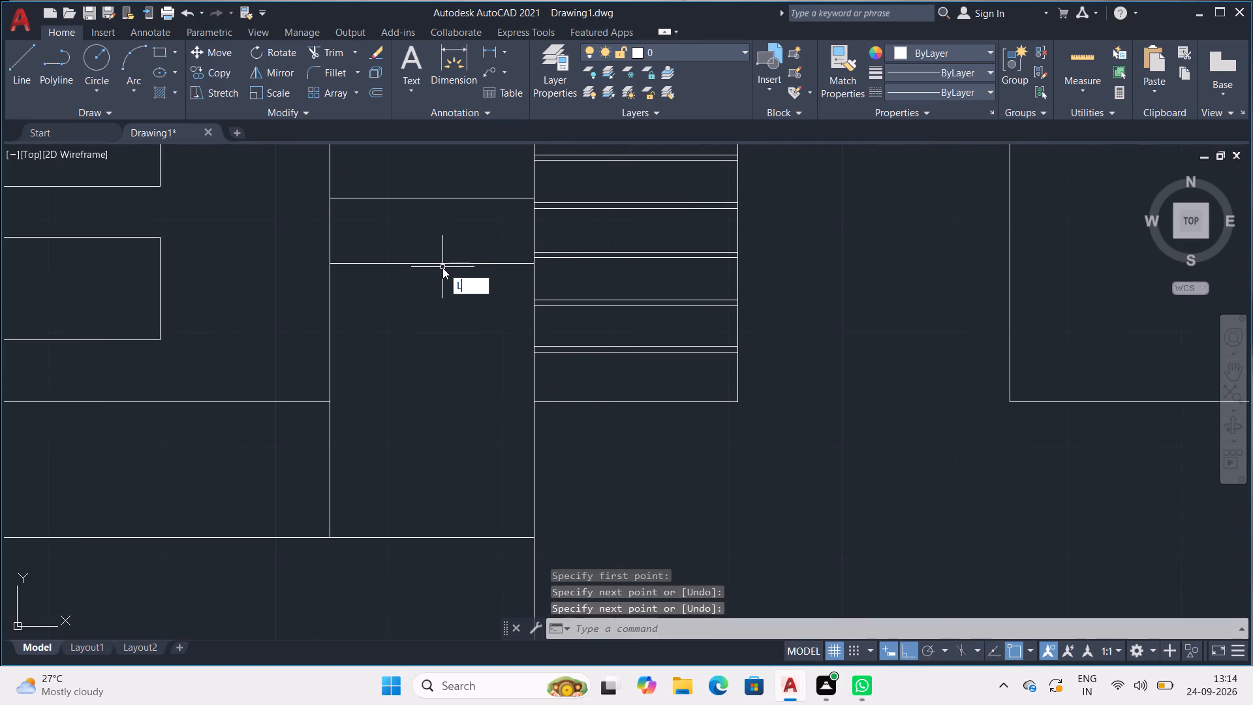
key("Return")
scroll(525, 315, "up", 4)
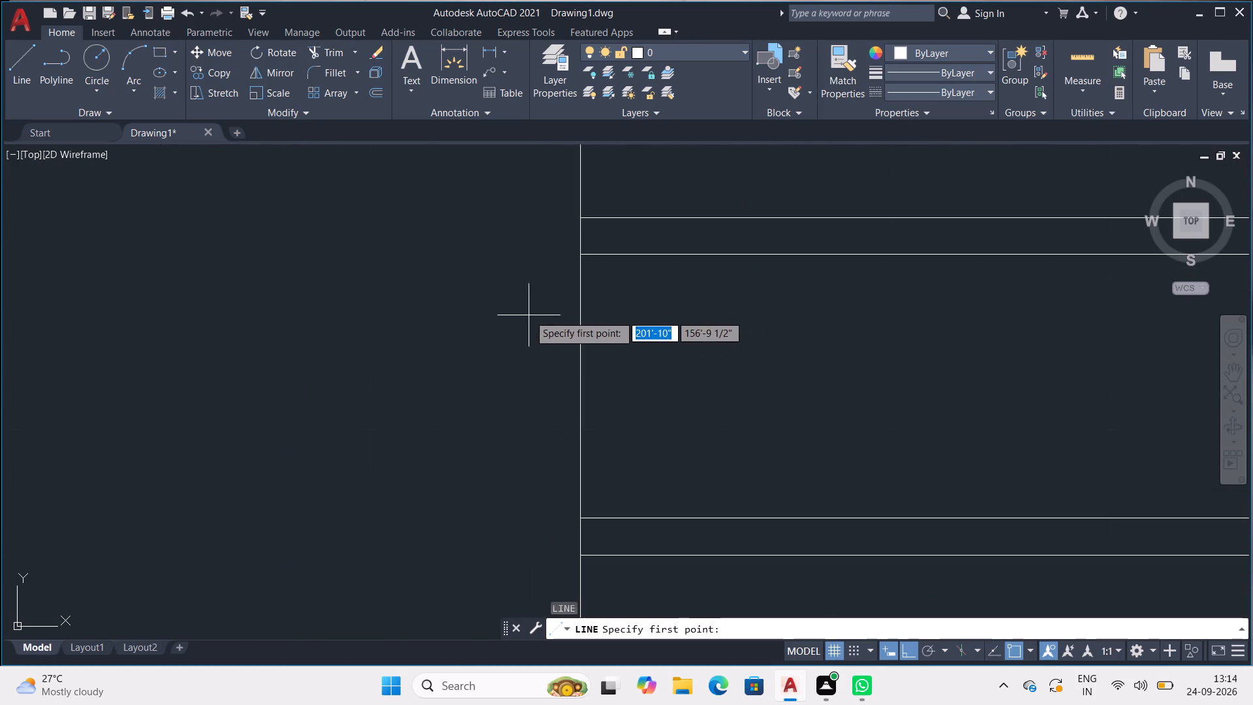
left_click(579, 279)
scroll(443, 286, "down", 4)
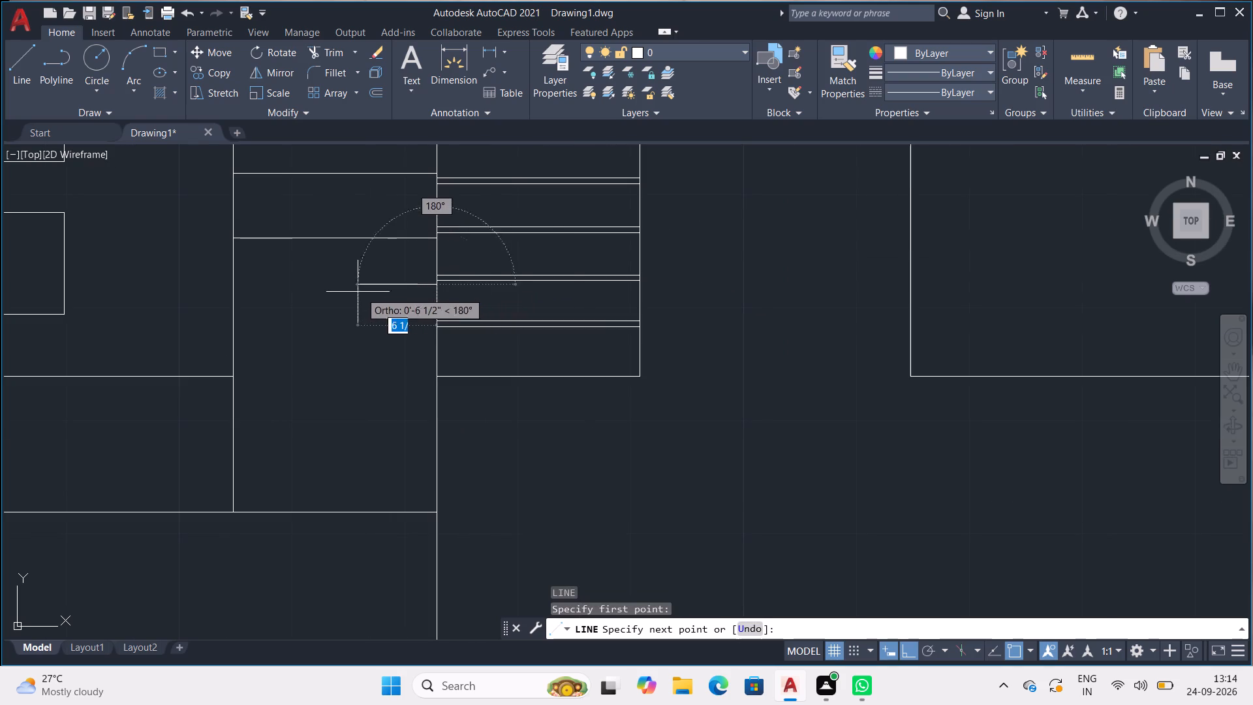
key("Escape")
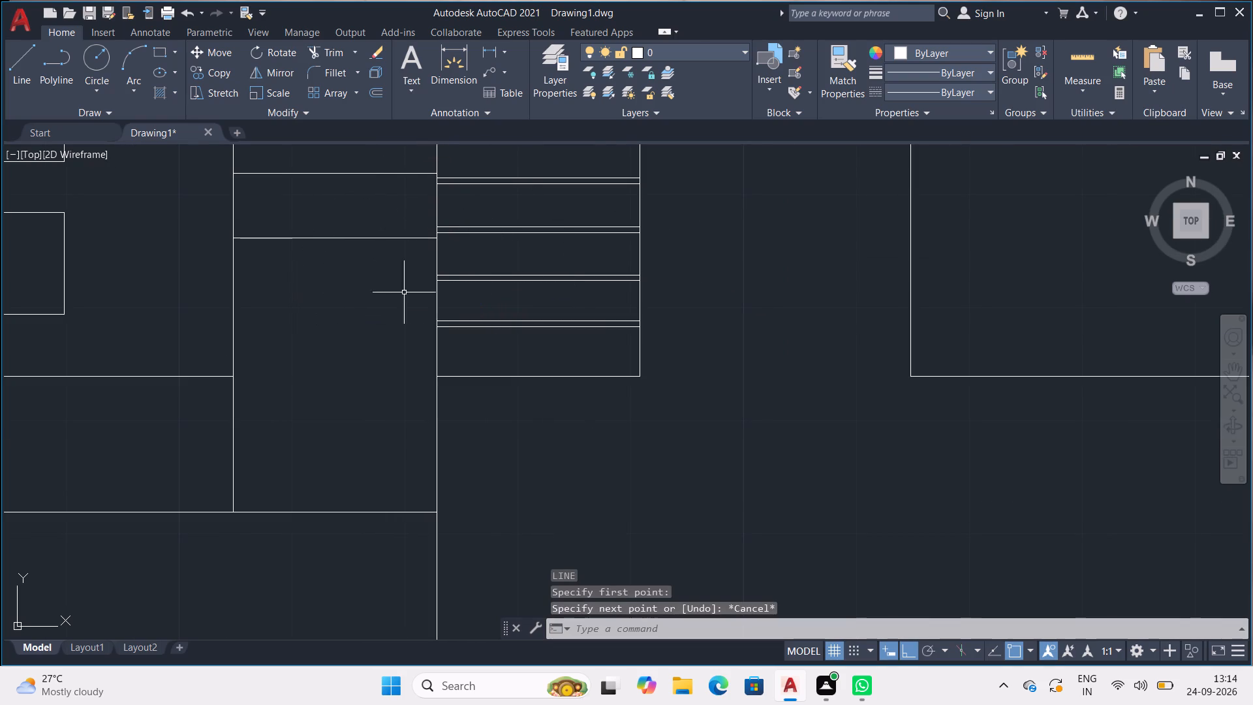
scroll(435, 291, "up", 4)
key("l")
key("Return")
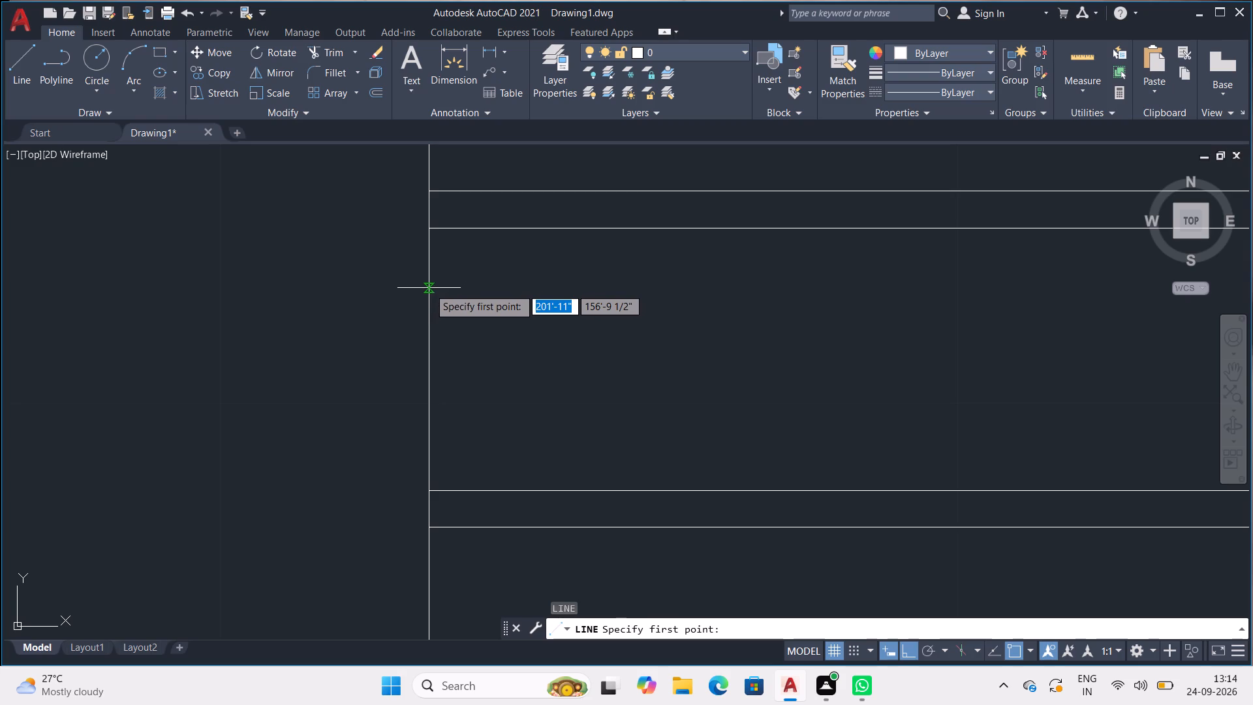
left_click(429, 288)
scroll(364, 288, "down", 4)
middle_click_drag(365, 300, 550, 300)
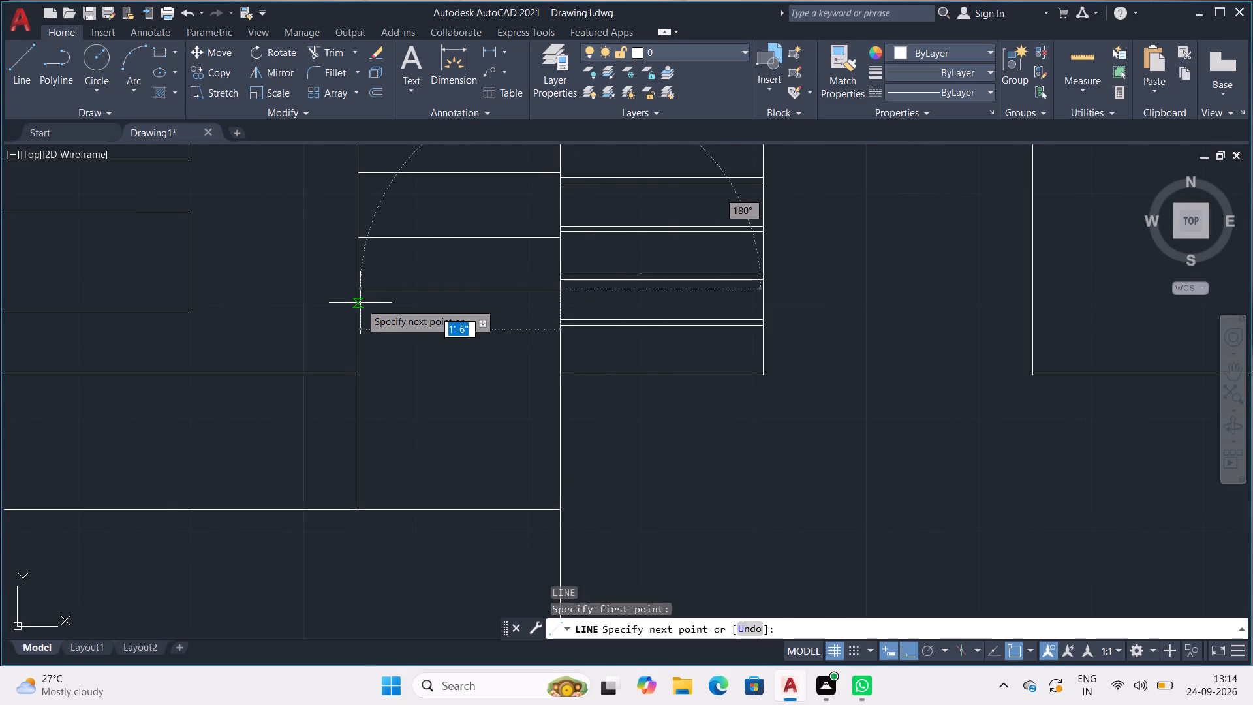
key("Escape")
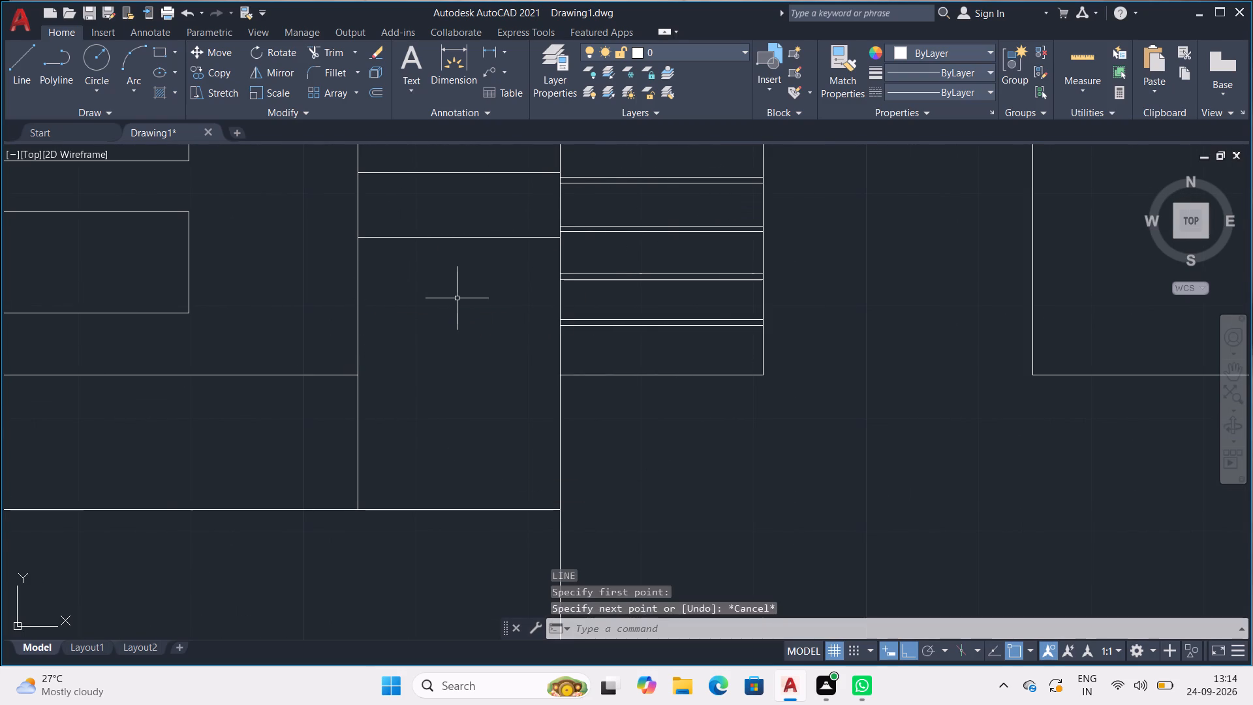
Draw a seventh 1'-6" horizontal line across the strip, about 5 inches below the sixth.
key("l")
key("Return")
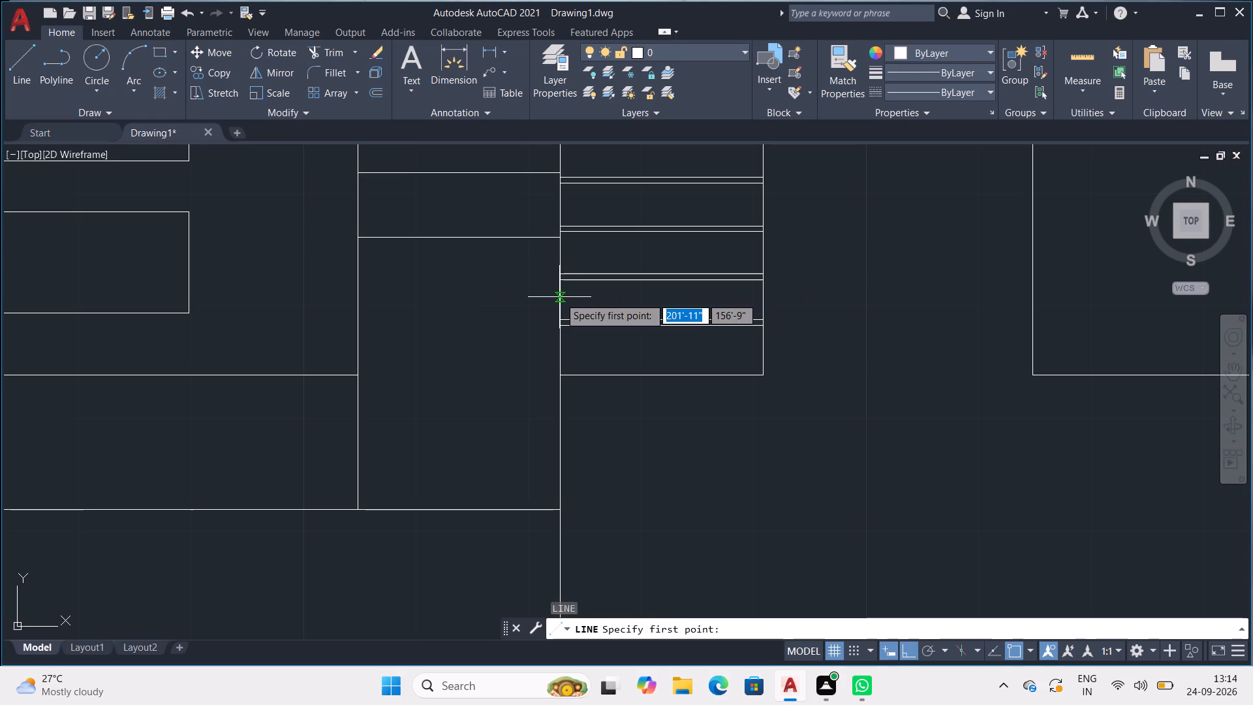
left_click(559, 297)
left_click(358, 300)
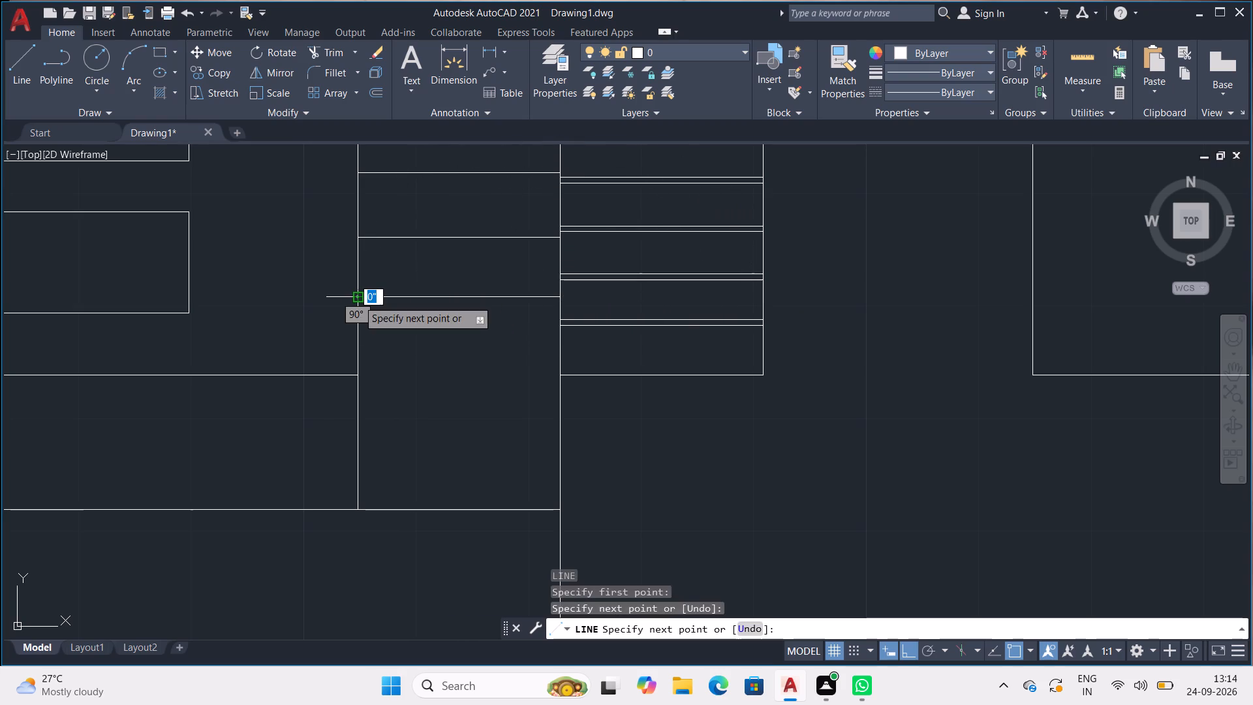
key("space")
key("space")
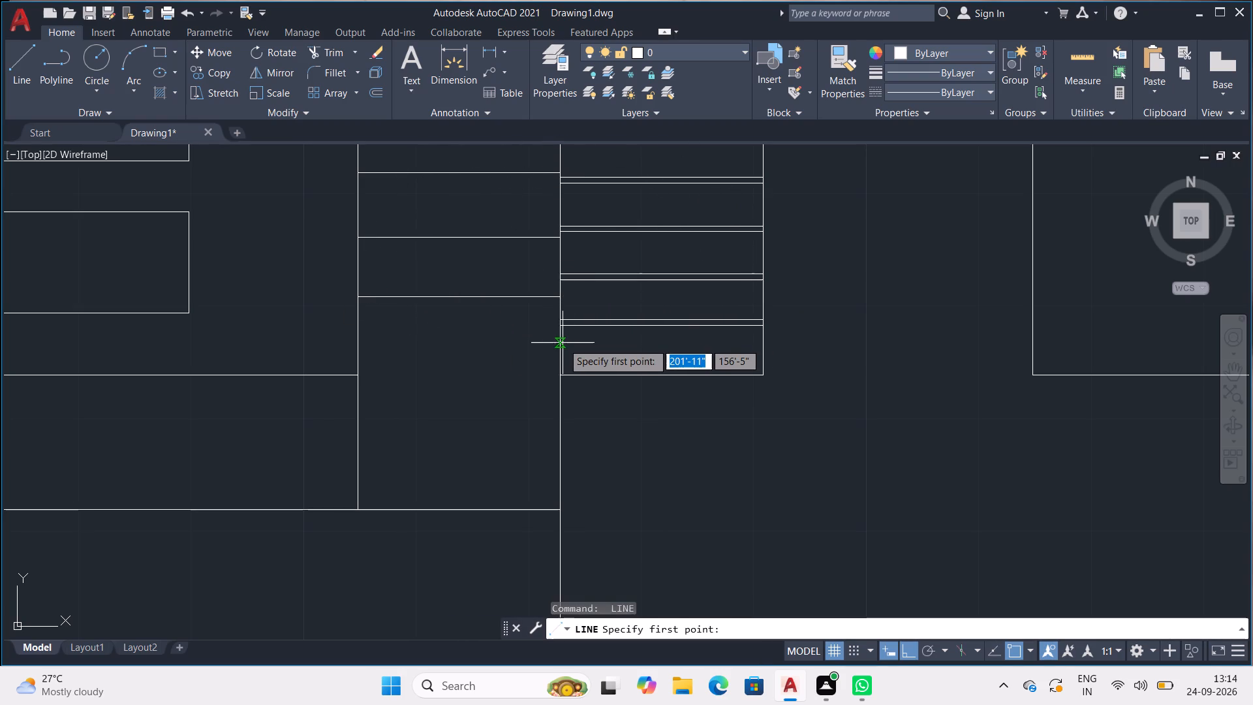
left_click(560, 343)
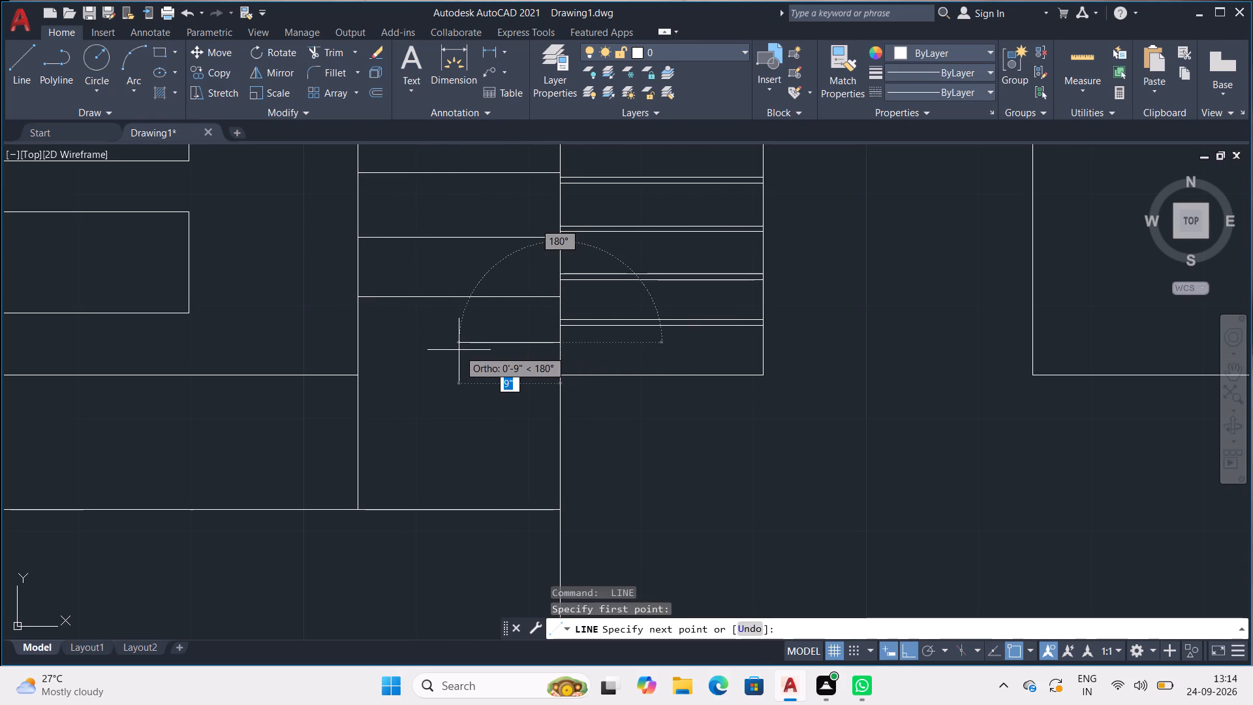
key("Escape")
Draw three more 1'-6" horizontal lines across the strip towards its base, at successive spacings of about 5, 5 and 4 inches.
key("space")
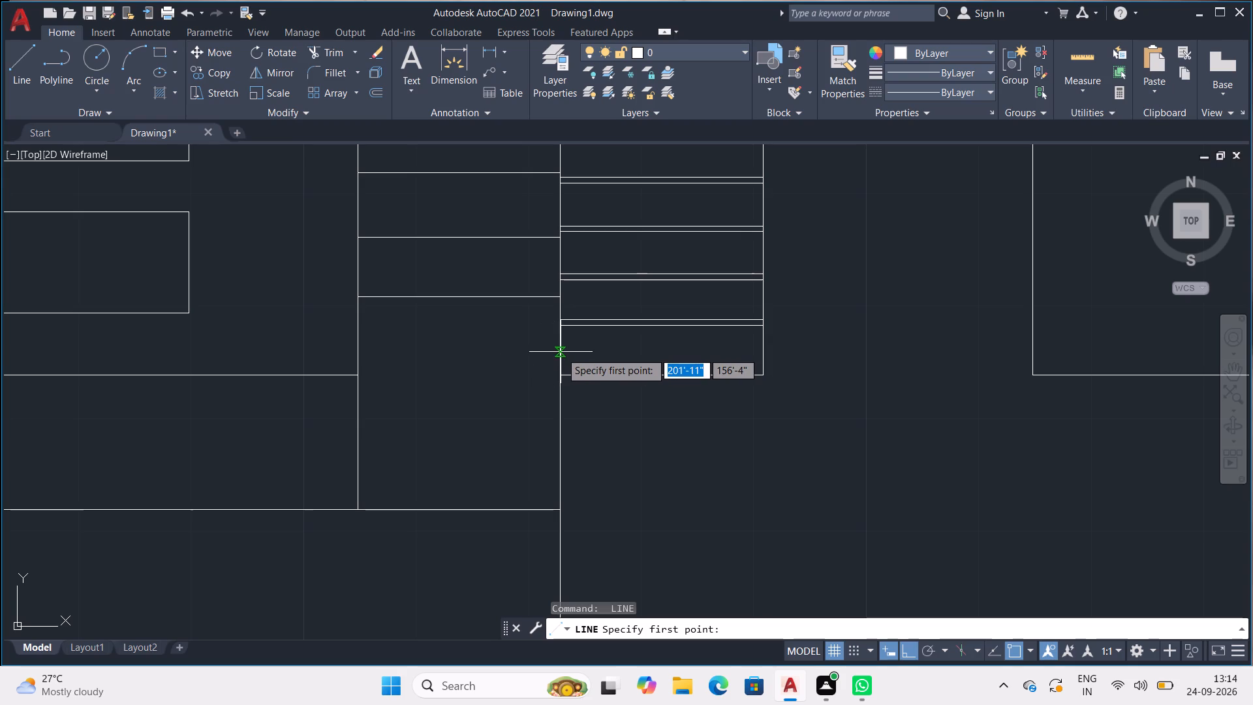
left_click(559, 354)
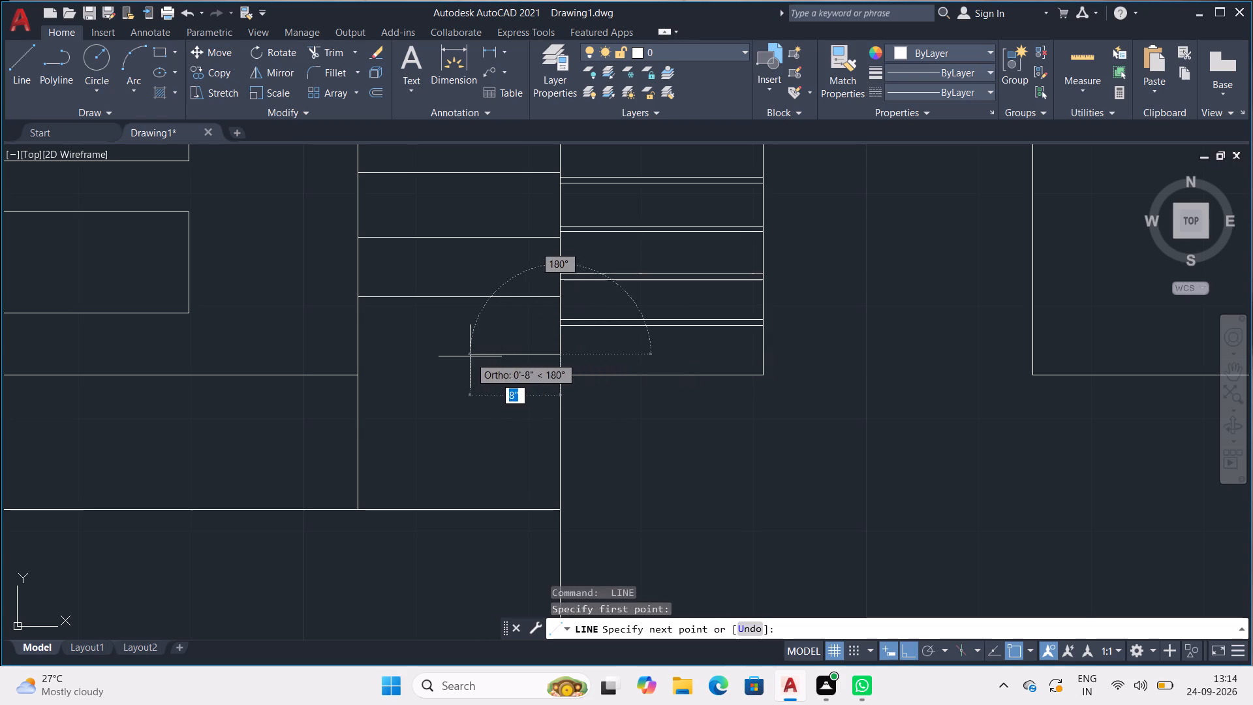
left_click(356, 356)
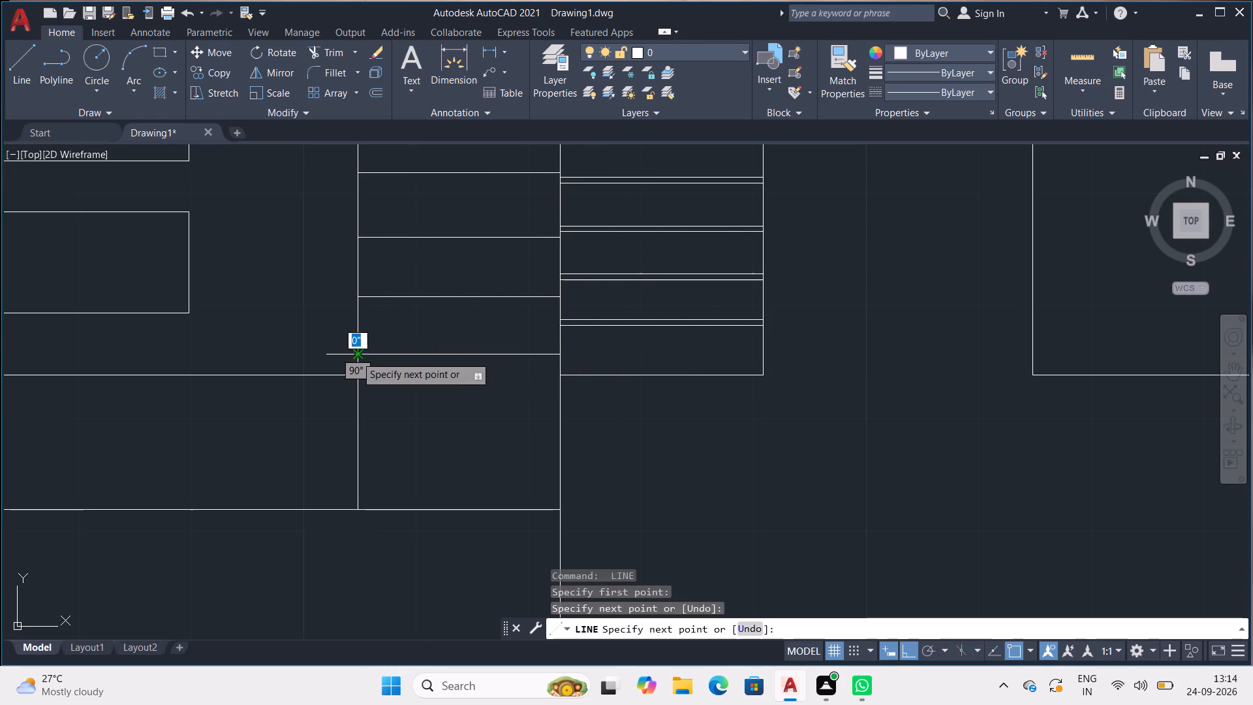
key("space")
key("space")
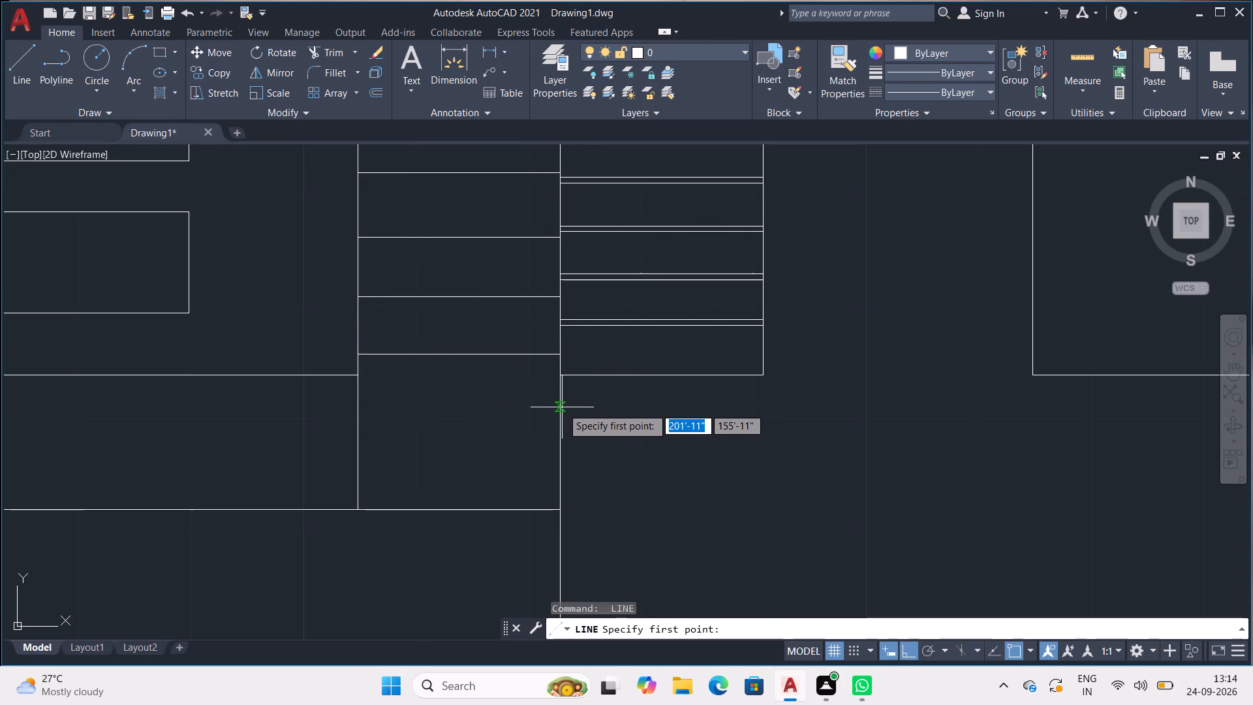
left_click(561, 413)
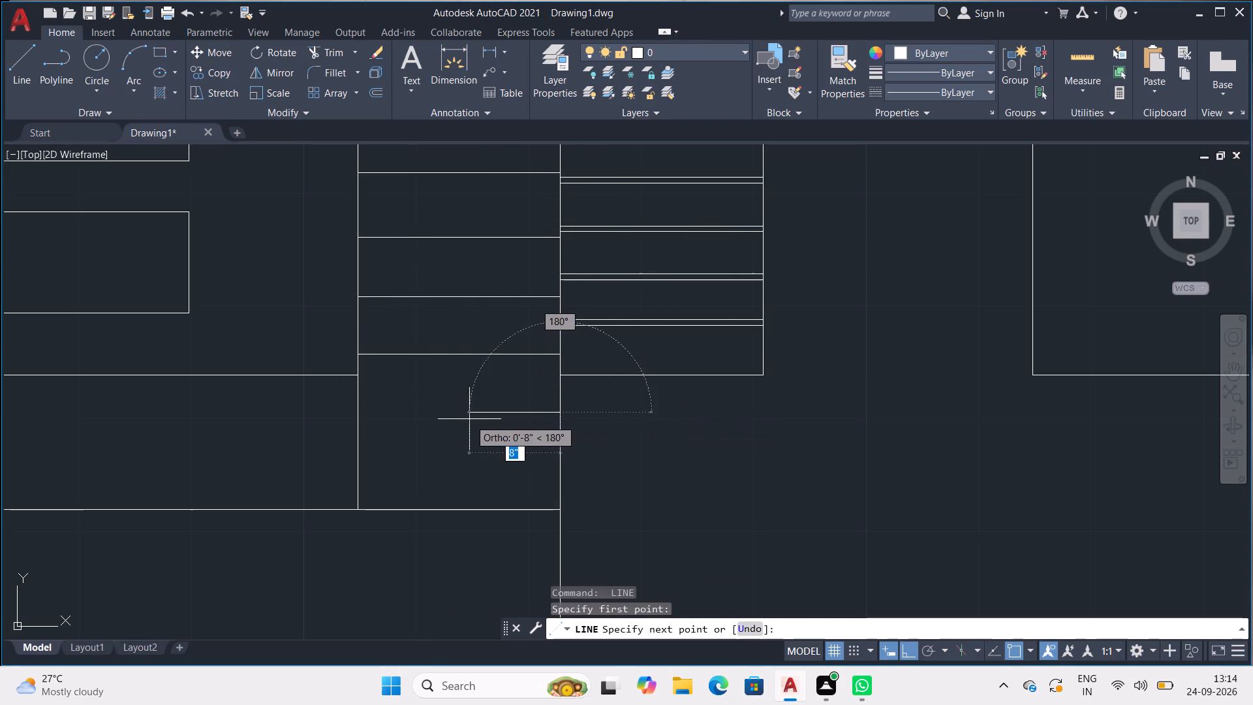
left_click(357, 416)
key("space")
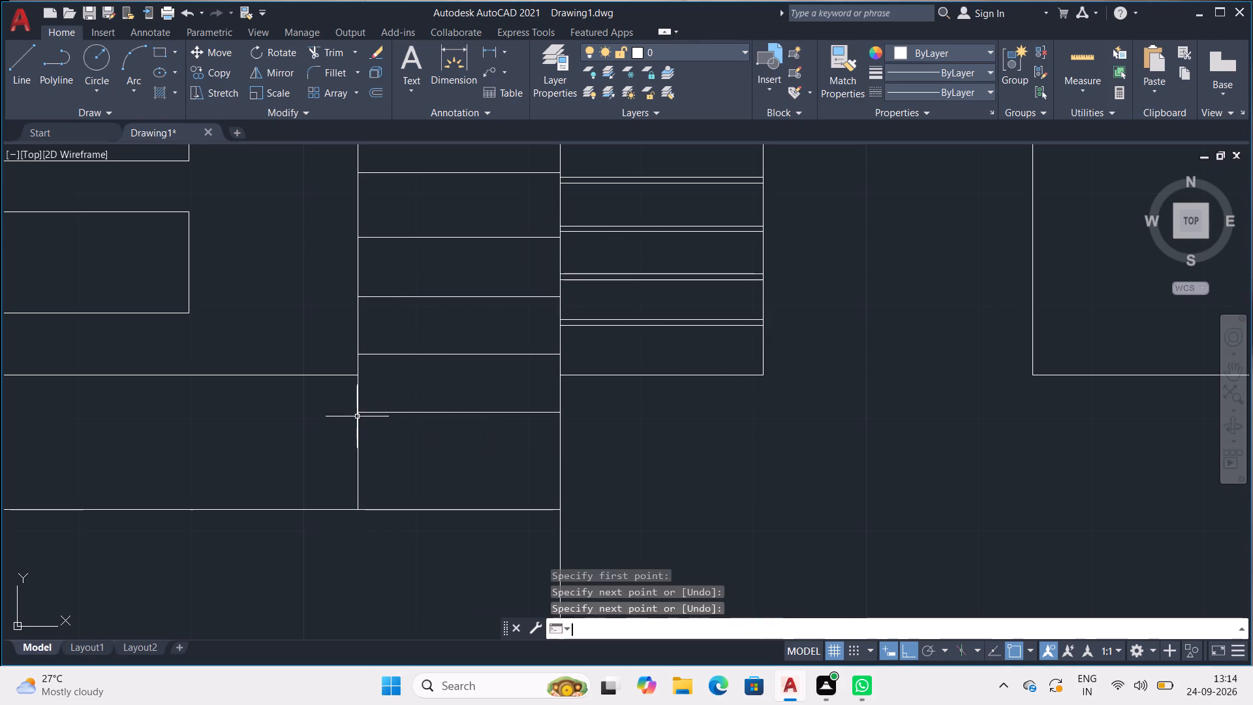
key("space")
left_click(561, 460)
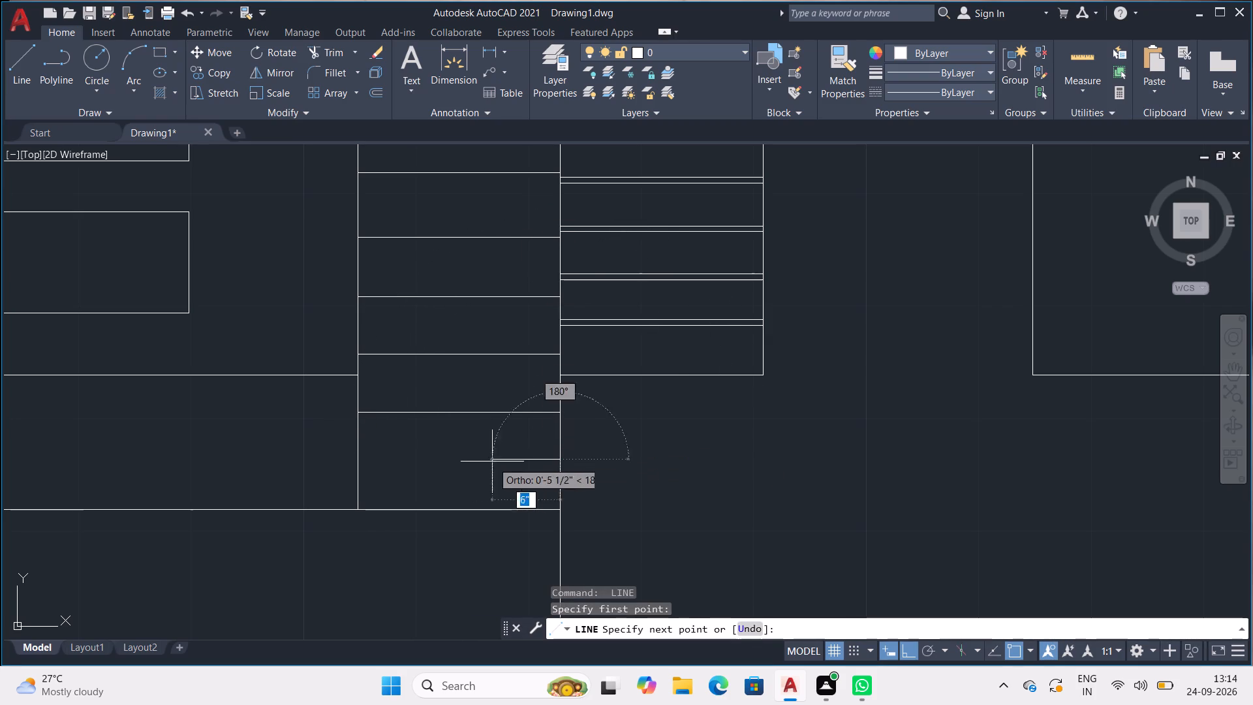
left_click(356, 464)
key("space")
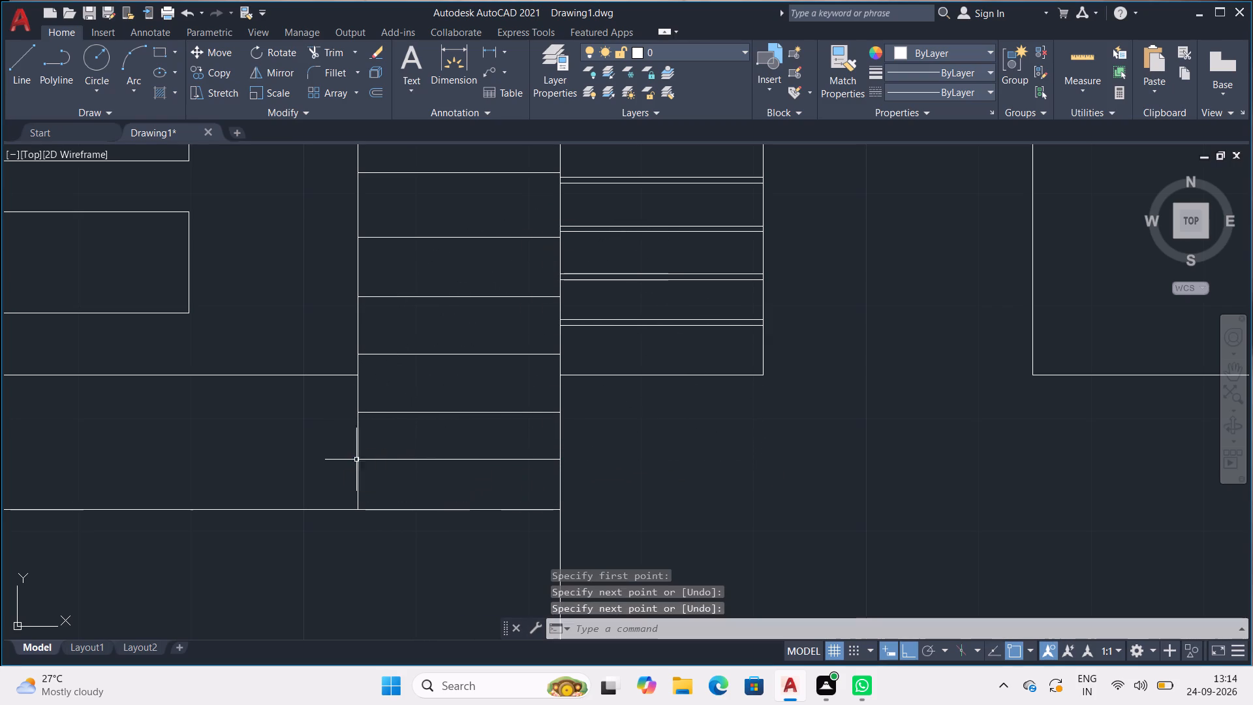
Examine the whole profile, from the small stepped box across the bays and shelf section to the tall box.
scroll(587, 266, "down", 4)
middle_click_drag(585, 280, 620, 296)
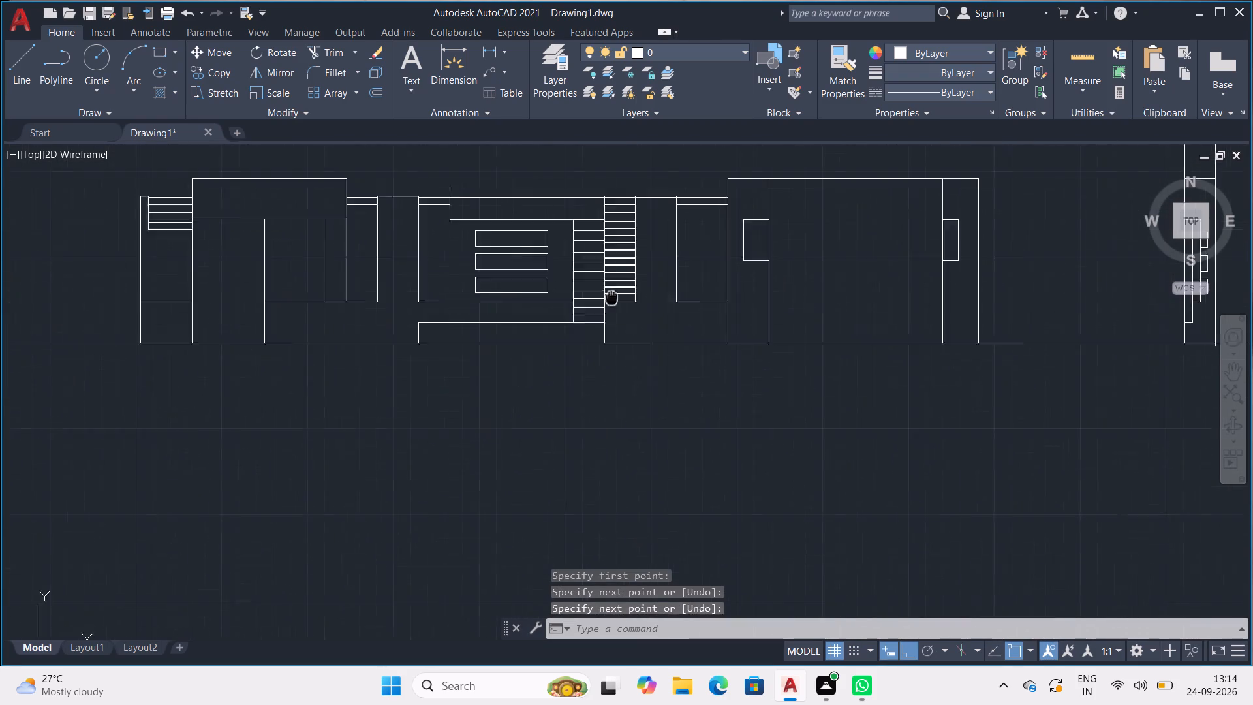
middle_click_drag(620, 296, 661, 297)
middle_click_drag(640, 270, 618, 339)
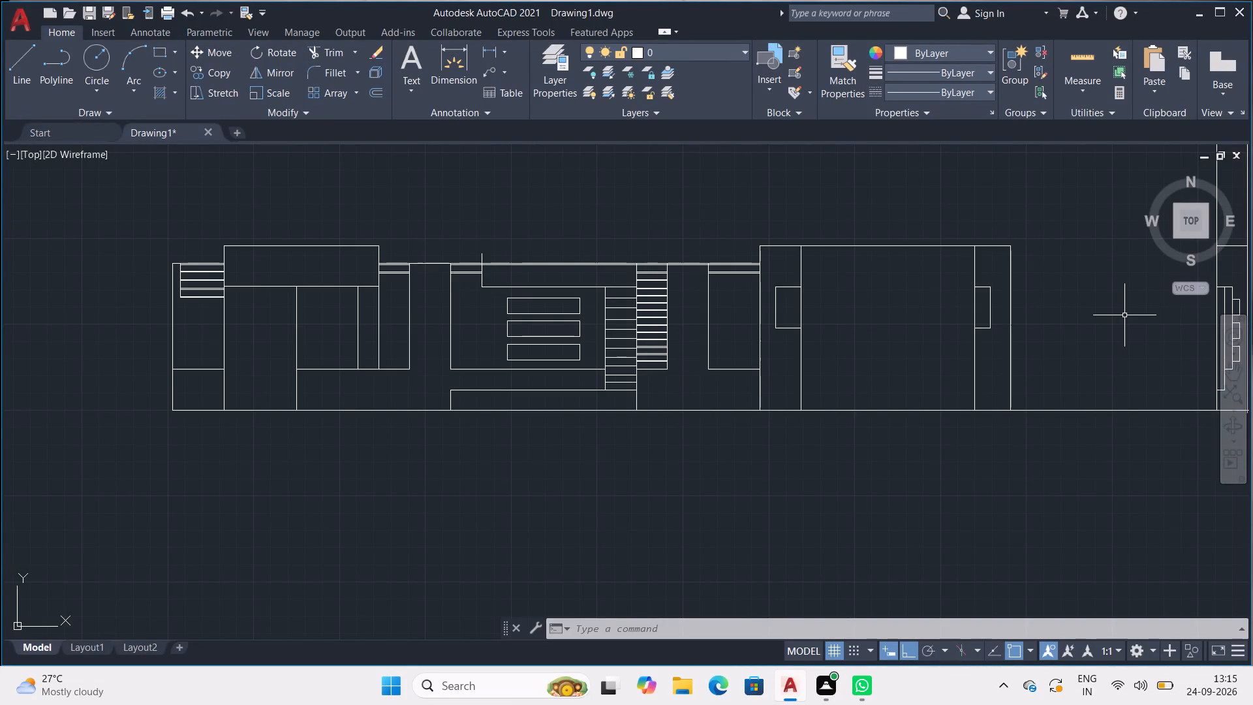
middle_click_drag(1124, 315, 1047, 351)
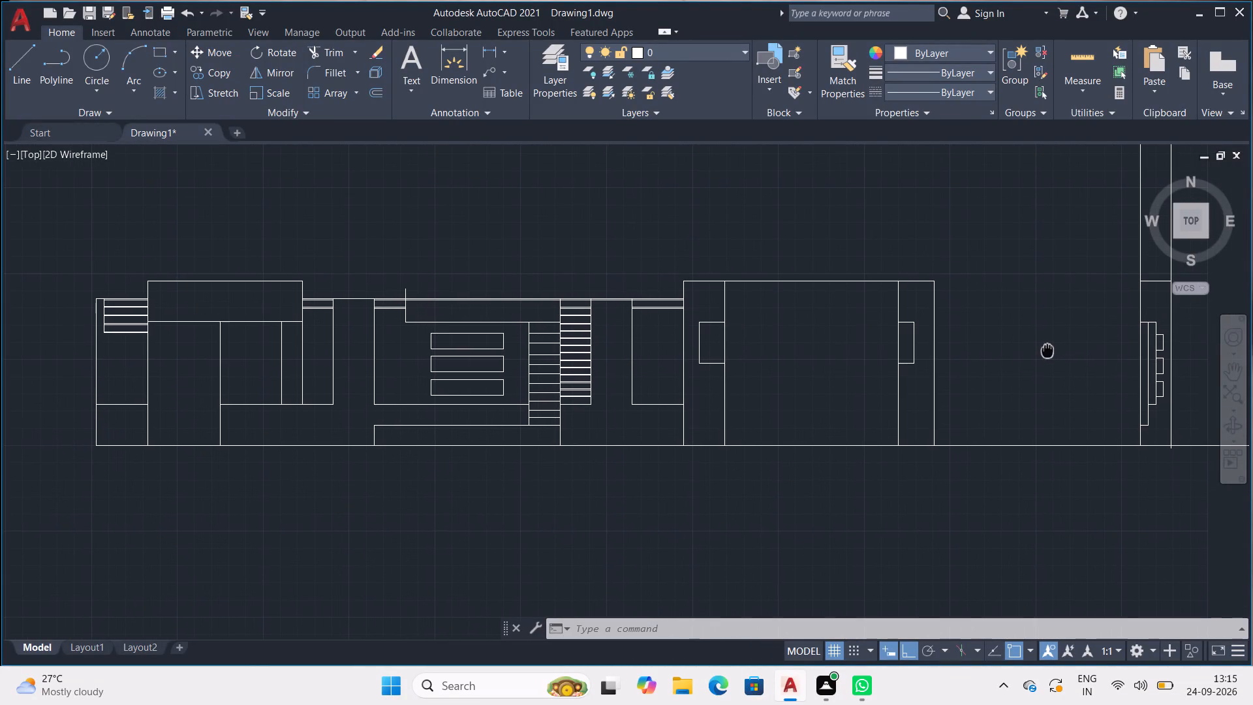
middle_click_drag(1047, 351, 1047, 357)
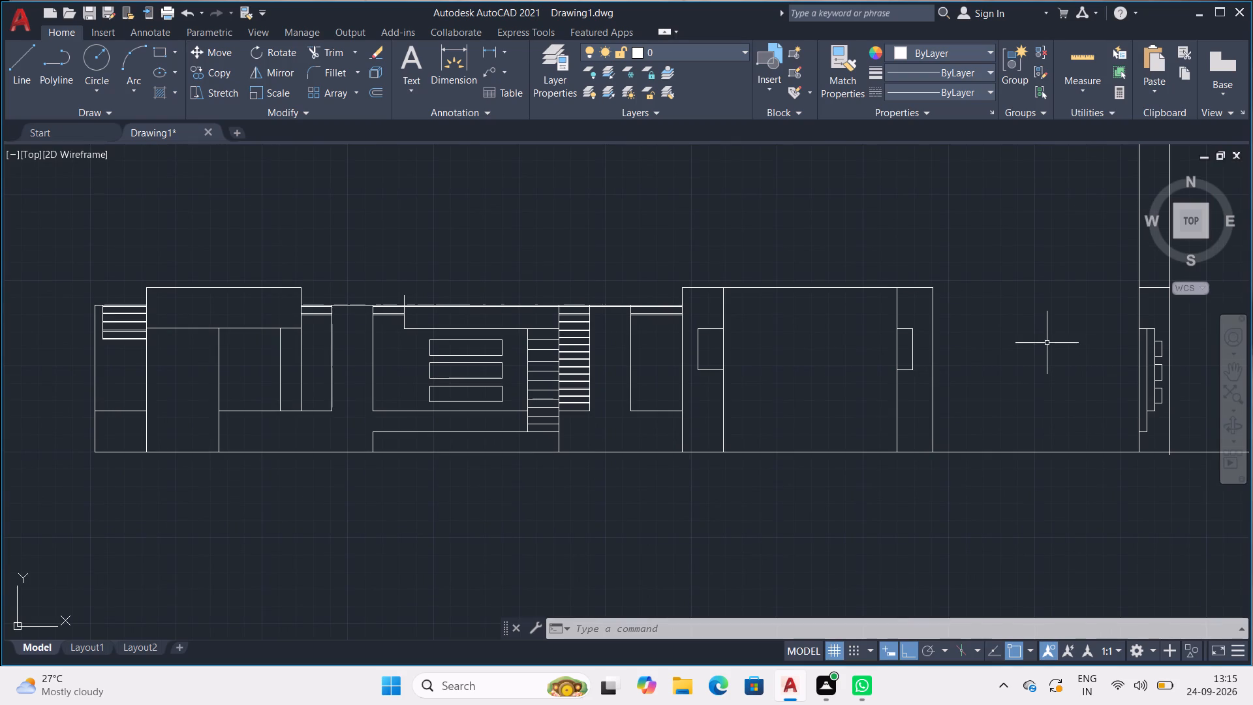
middle_click_drag(745, 262, 744, 268)
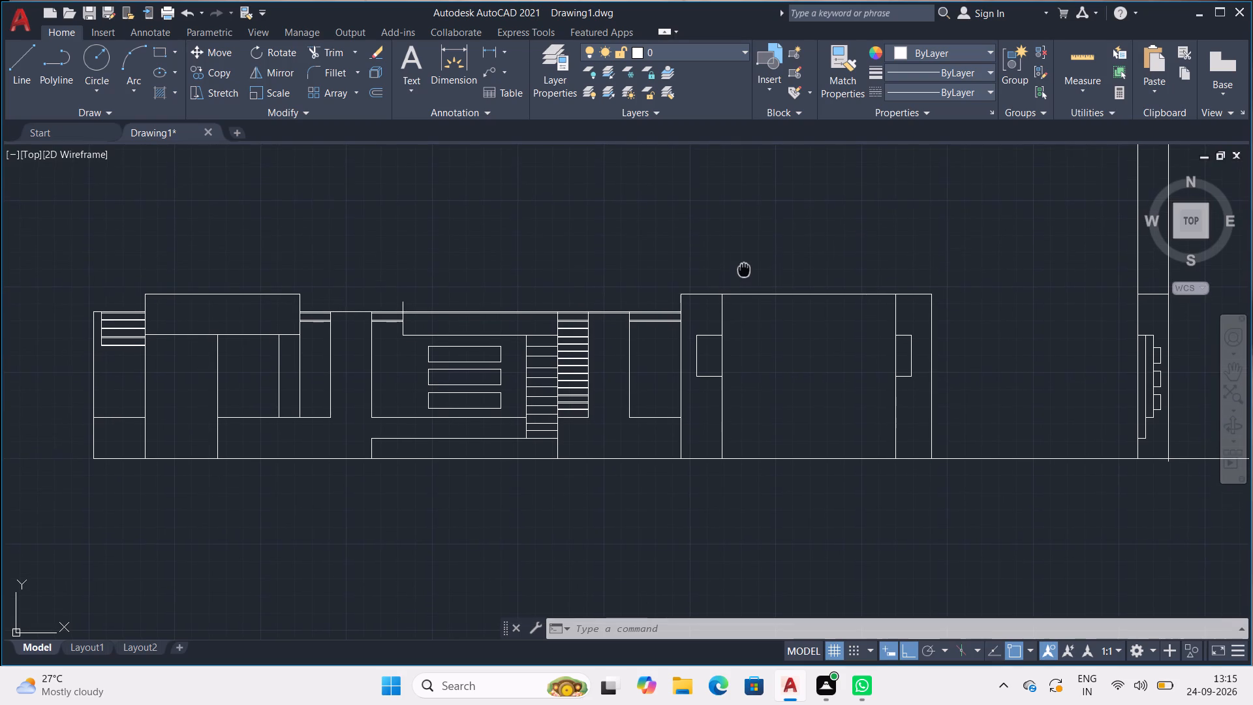
middle_click_drag(744, 268, 743, 286)
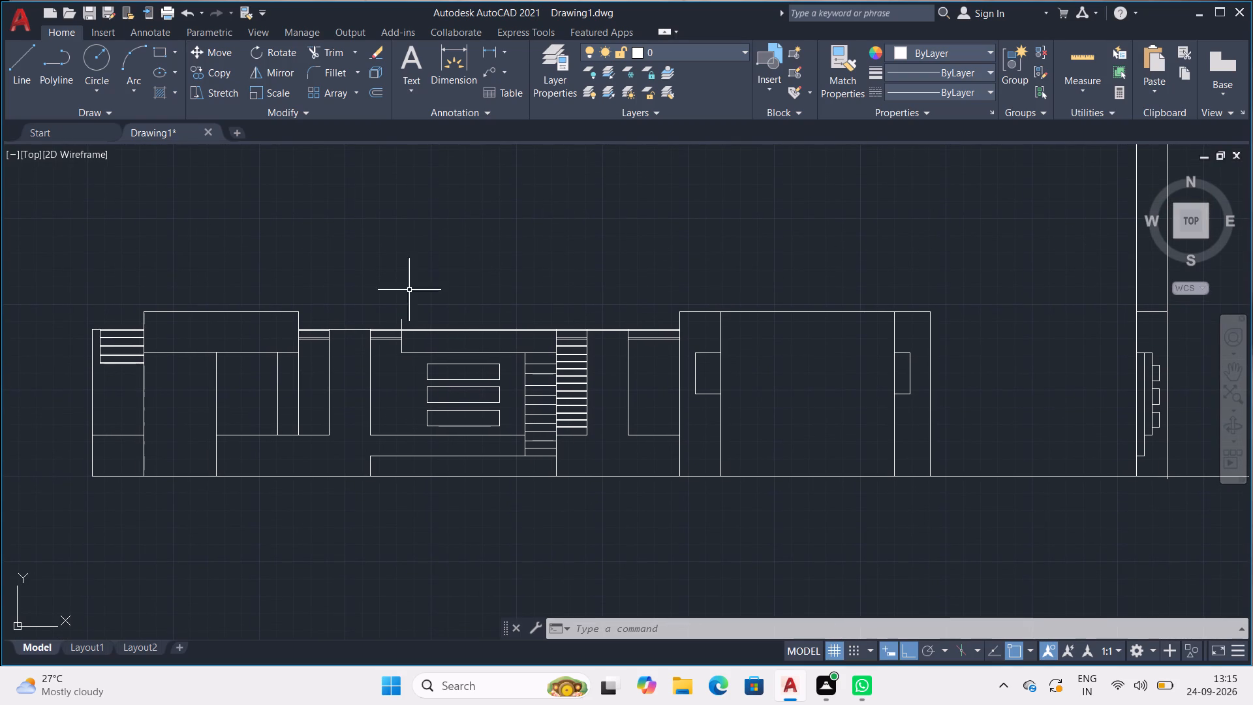
Draw a horizontal line about 12'-11" long from the first raised box's upper corner, passing above the shelf bay.
scroll(327, 305, "up", 2)
key("l")
key("Return")
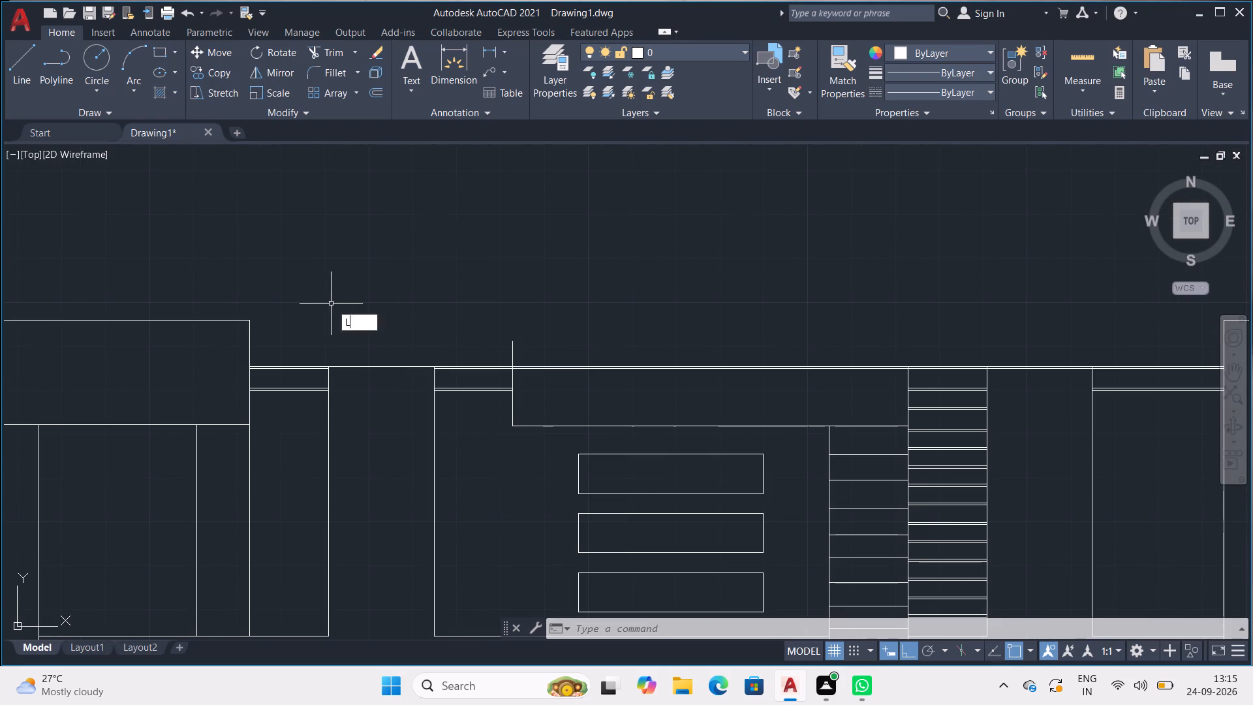
left_click(249, 322)
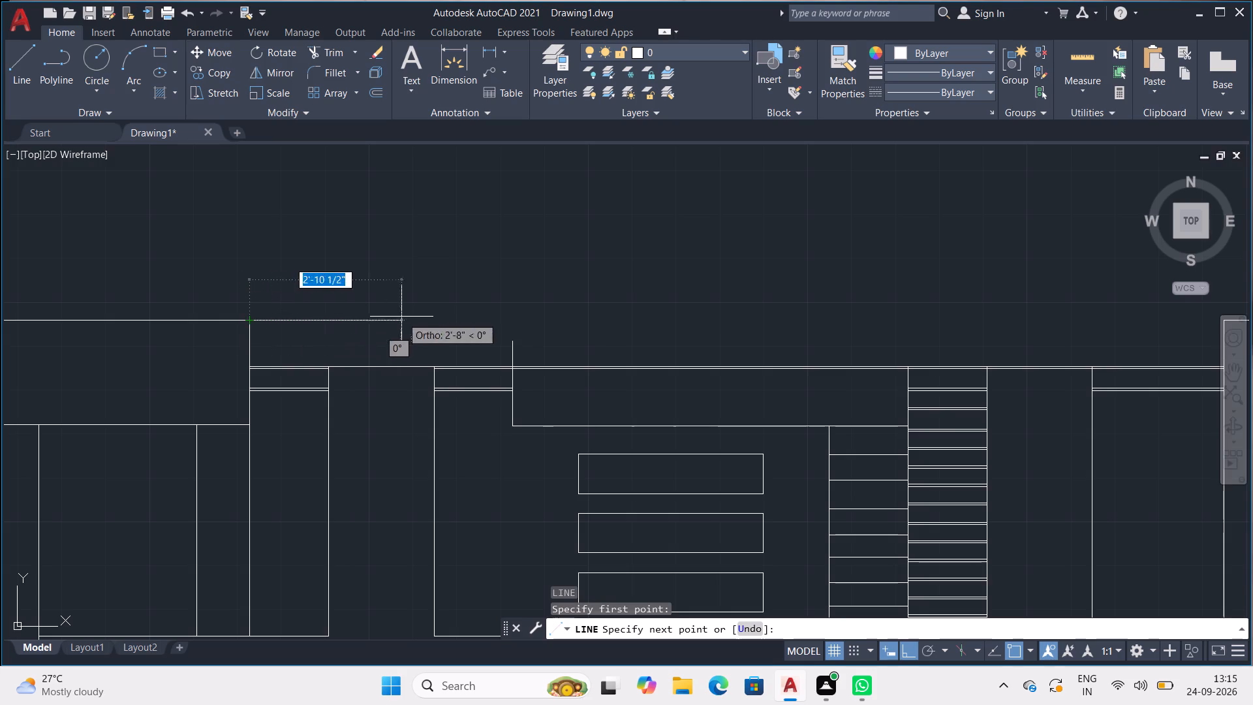
left_click(929, 309)
key("Return")
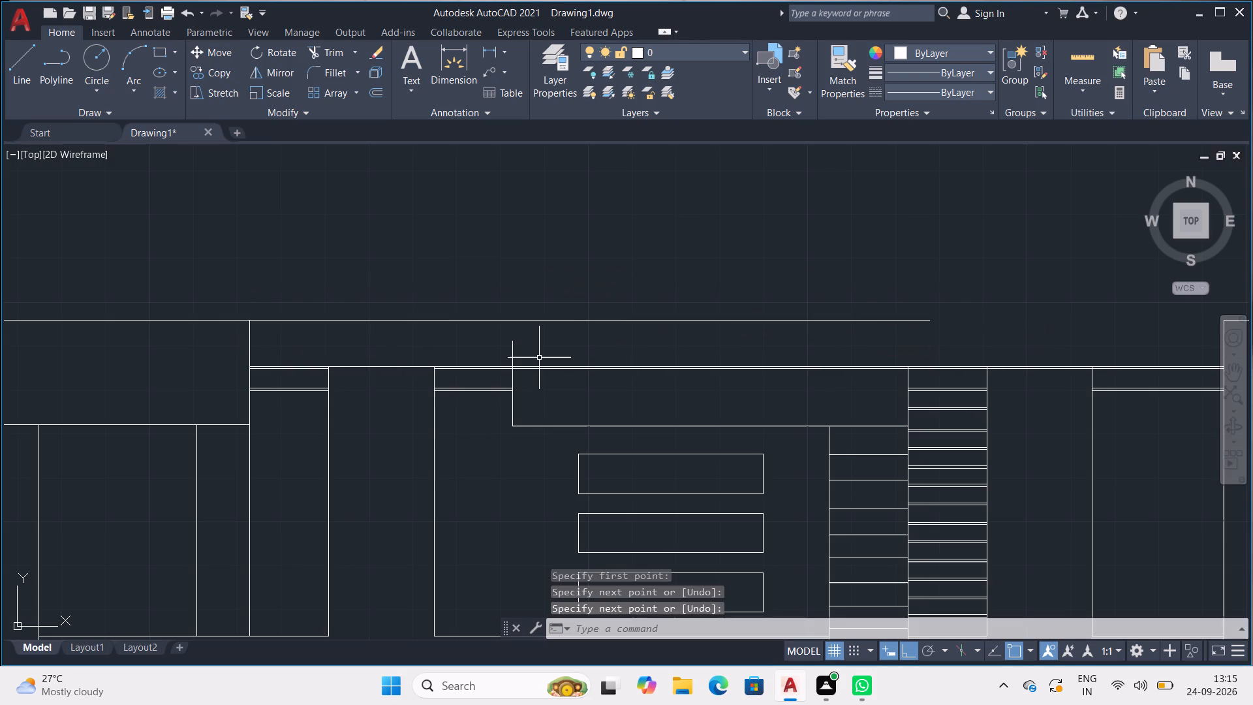
Extend the two vertical sides above the shelf bay up to the new top line.
type("EX")
key("Return")
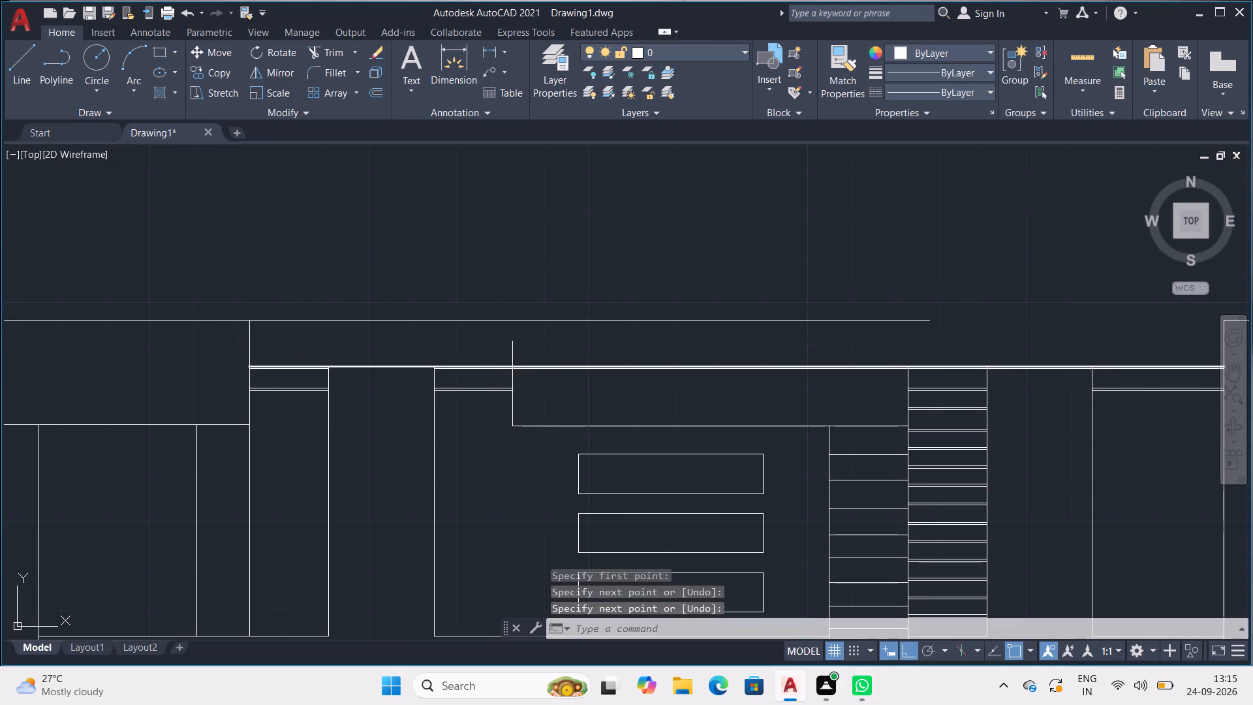
left_click(512, 352)
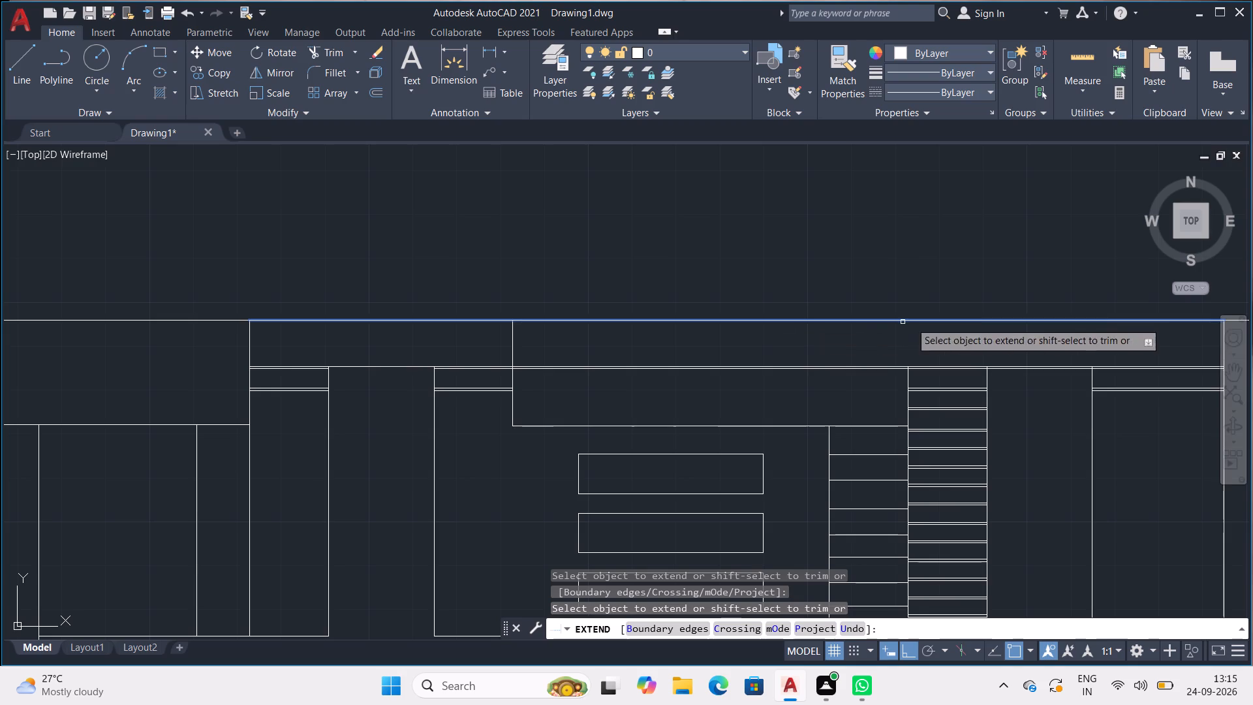
left_click(906, 379)
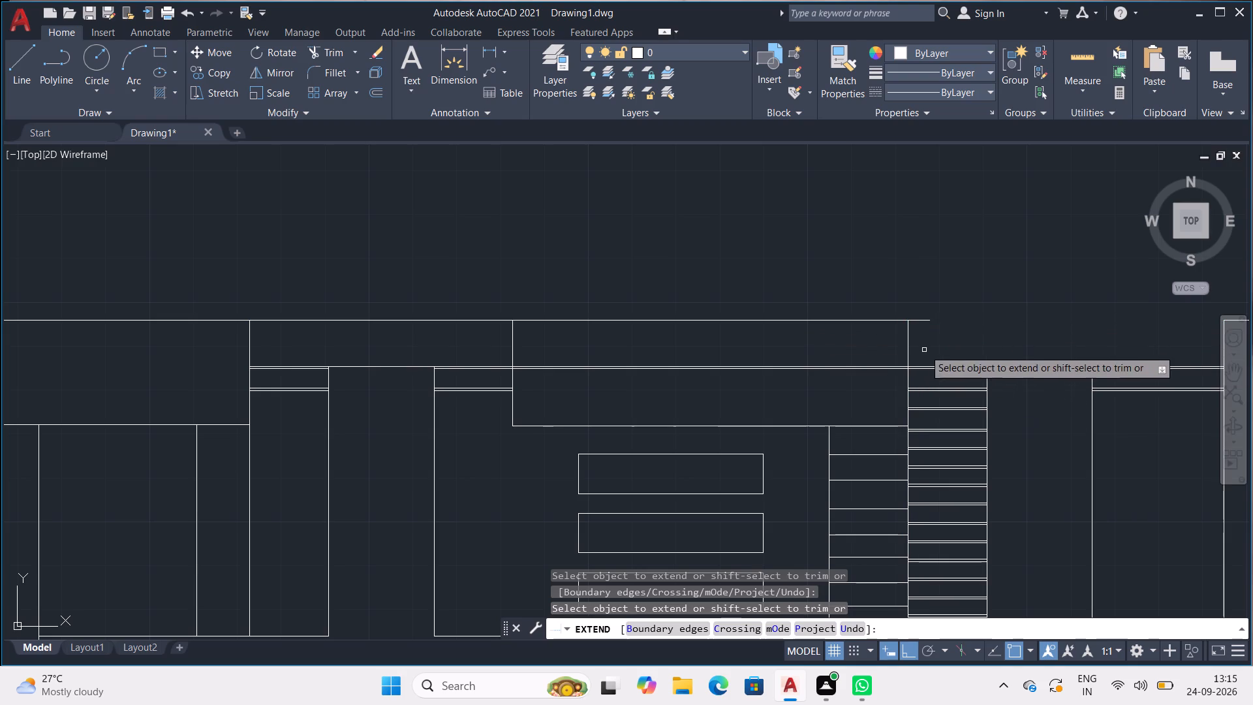
key("Escape")
key("Escape")
Trim the new top line on both sides of the shelf bay's raised box, leaving only the part between its sides.
key("t")
key("r")
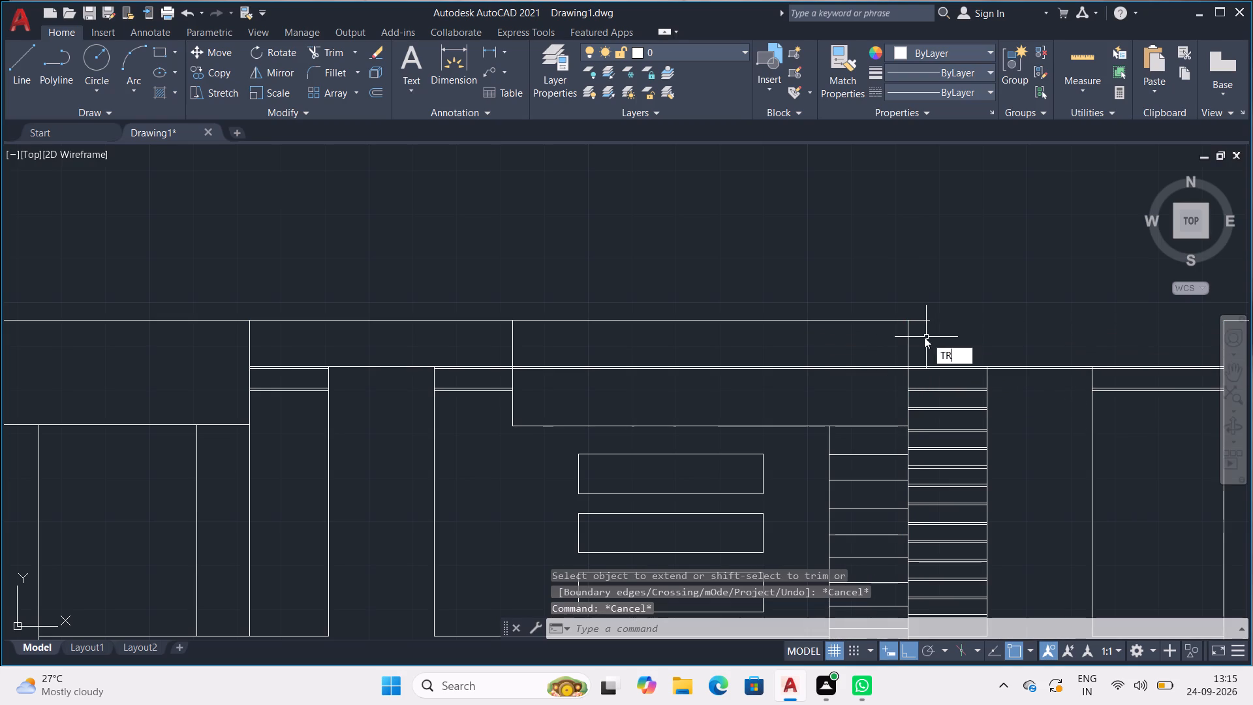
key("Return")
left_click_drag(446, 292, 447, 341)
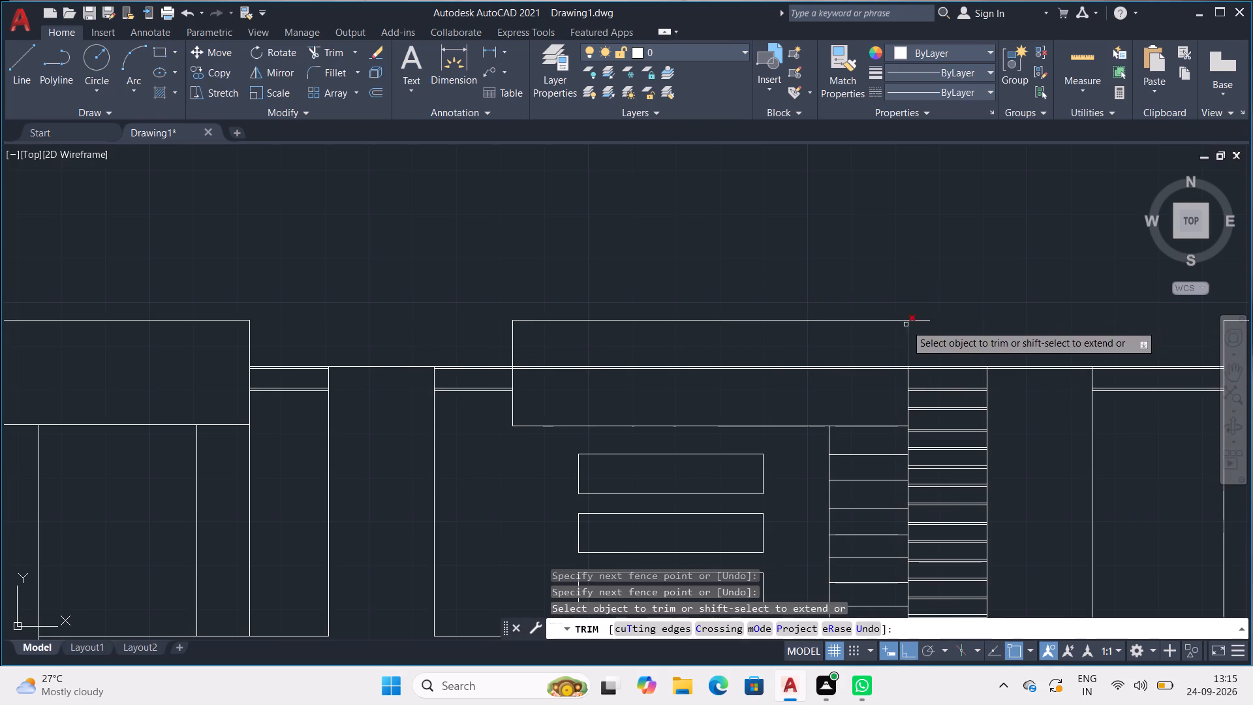
left_click_drag(919, 304, 926, 330)
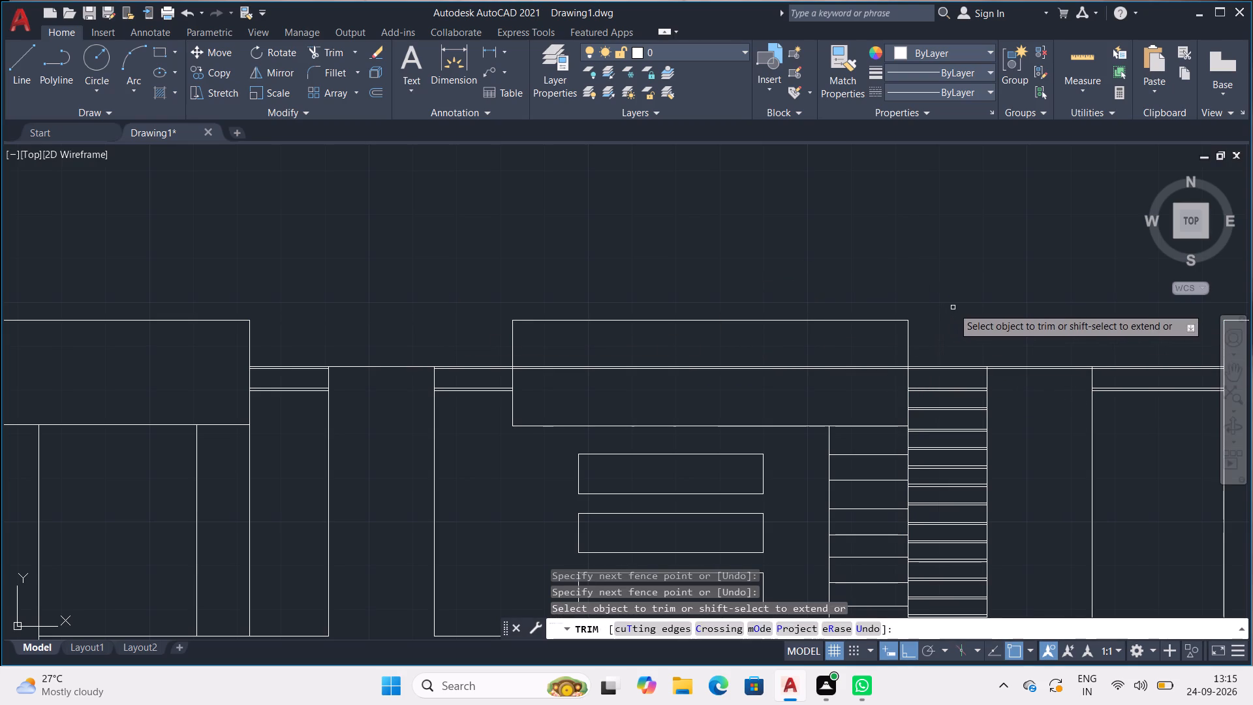
key("Escape")
key("Escape")
Trim the double horizontal line where it crosses the inside of the shelf bay's raised box.
scroll(955, 302, "down", 3)
middle_click_drag(957, 297, 728, 303)
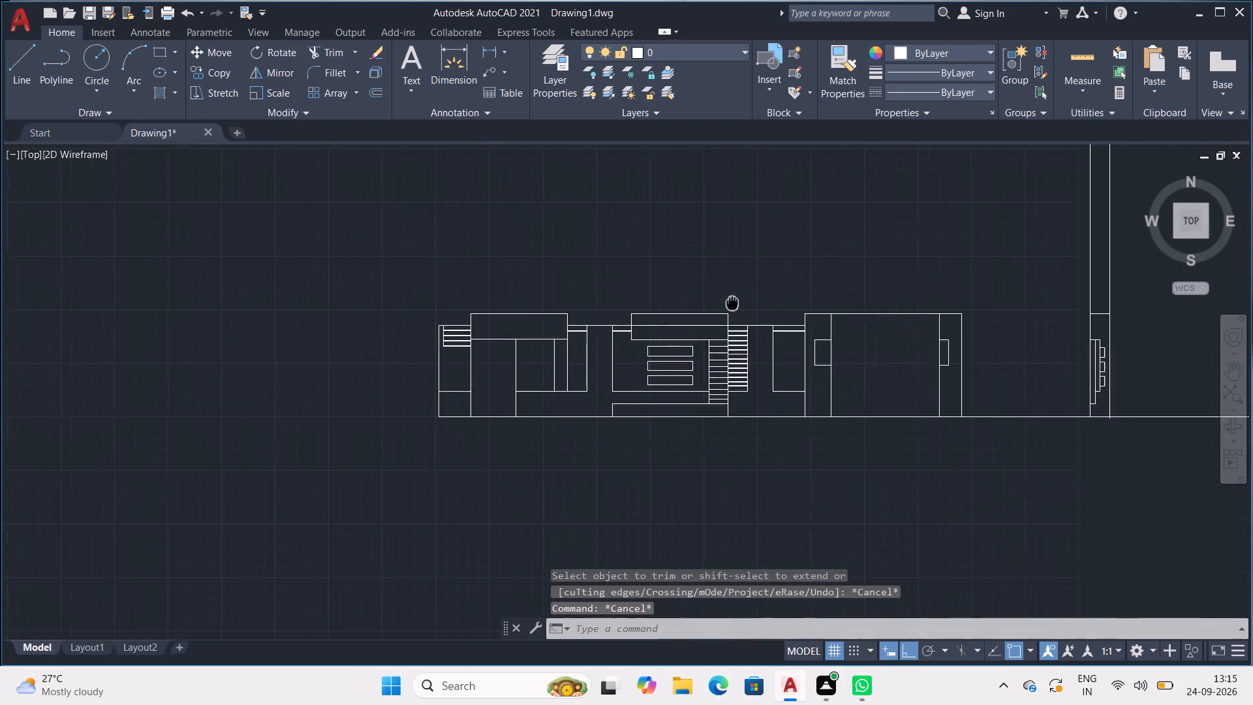
middle_click_drag(728, 303, 596, 304)
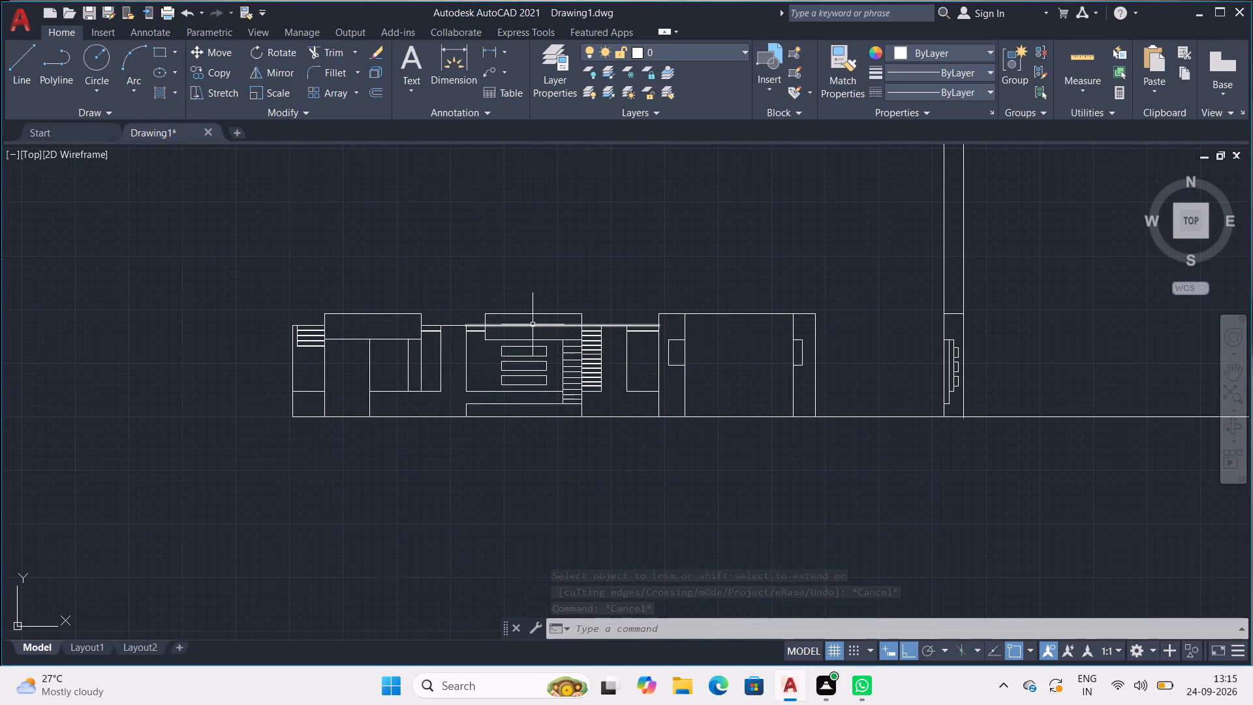
scroll(533, 324, "up", 4)
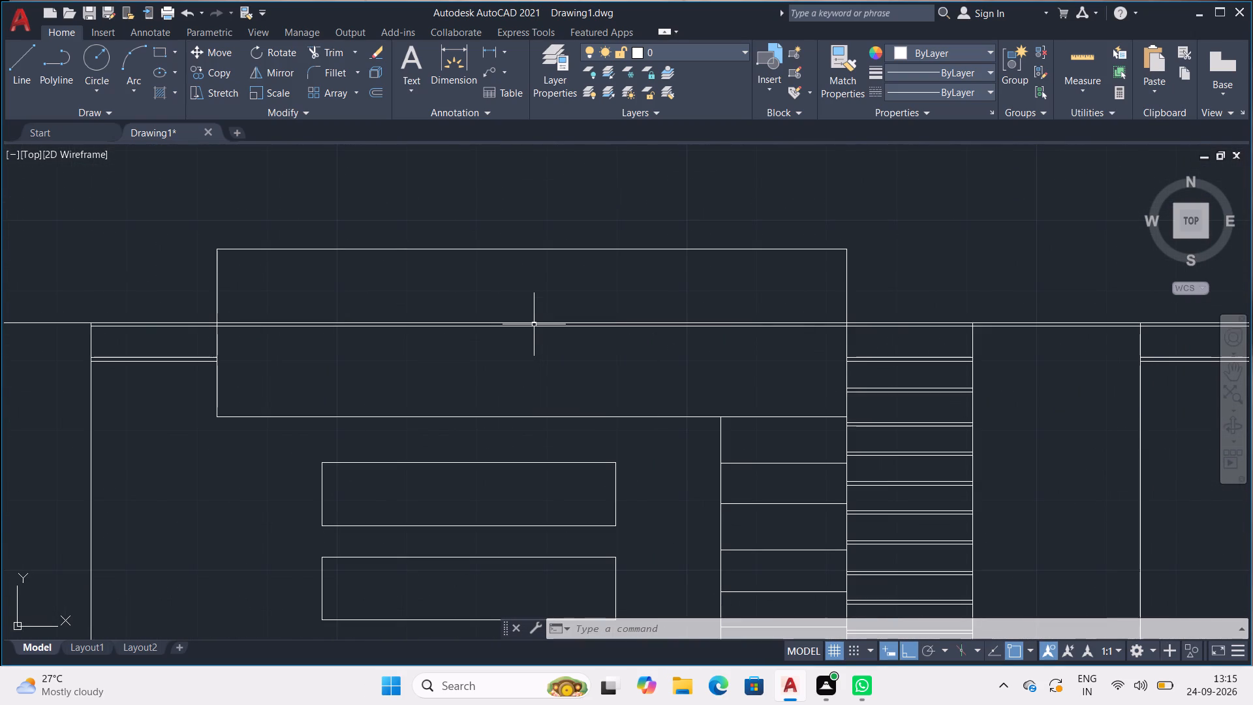
key("t")
key("r")
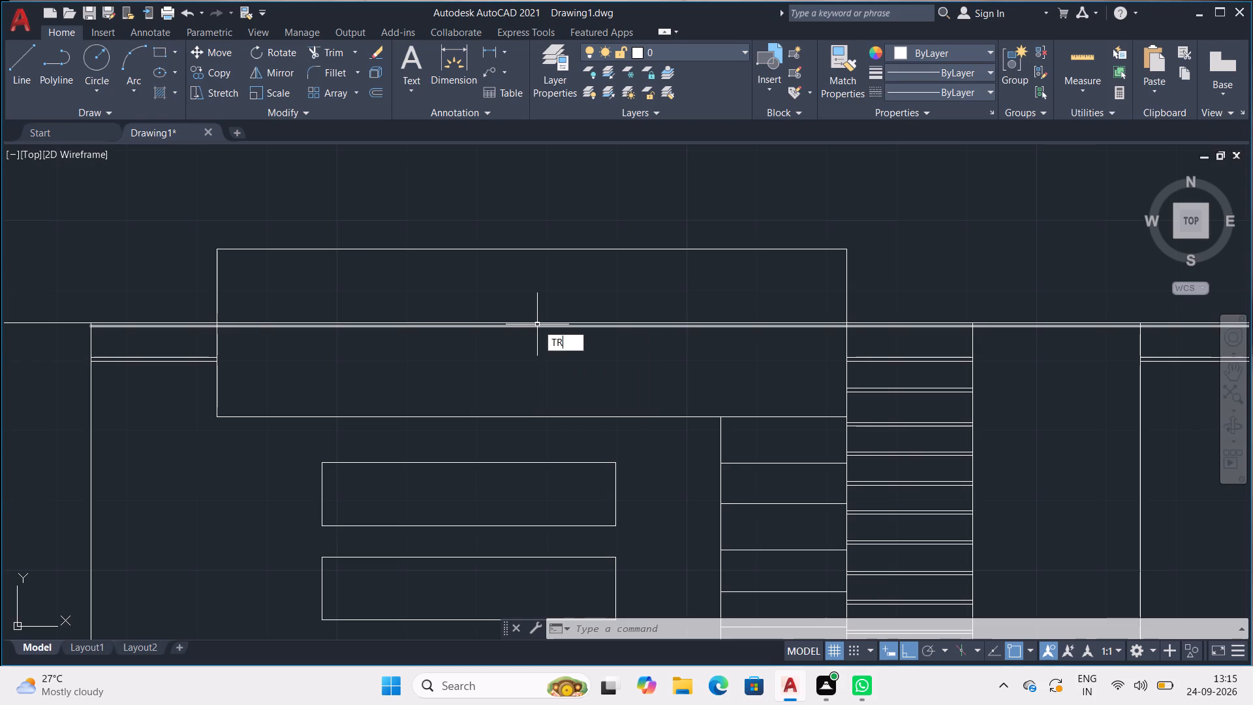
key("Return")
left_click_drag(551, 305, 532, 341)
scroll(556, 315, "down", 2)
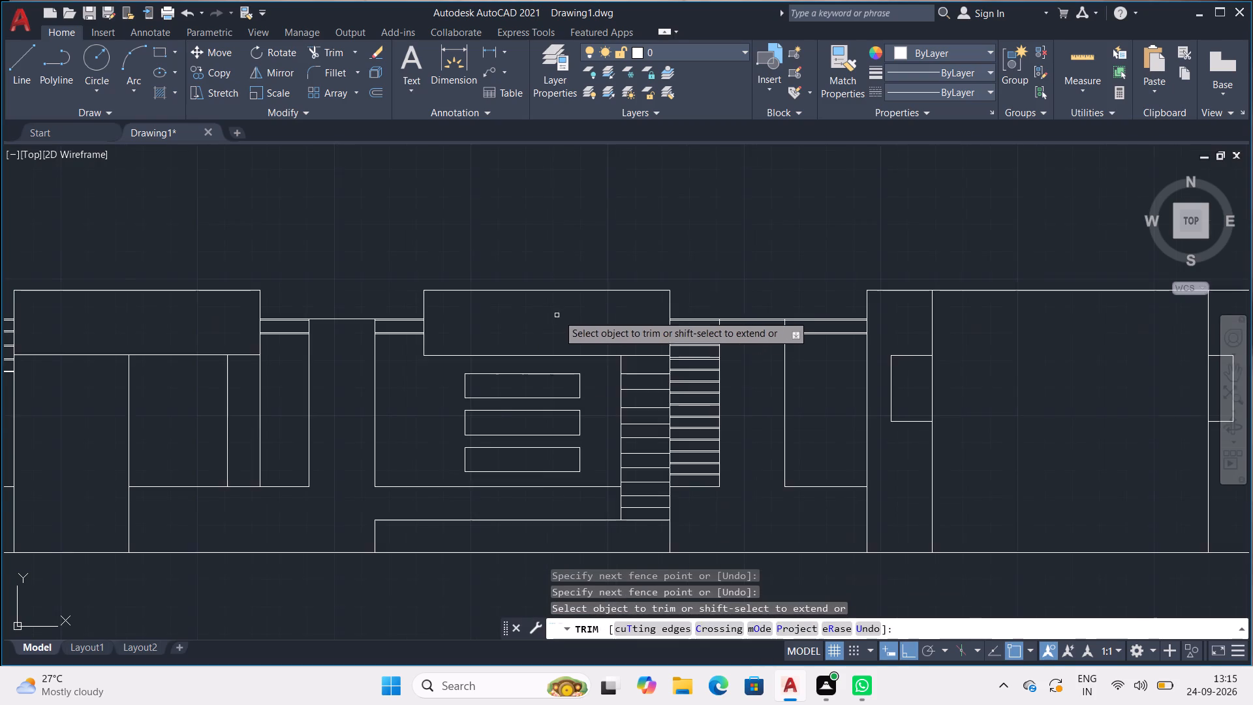
Trim the tall box's top edge between its two inner verticals, leaving two separate columns.
scroll(569, 309, "down", 1)
middle_click_drag(640, 270, 488, 263)
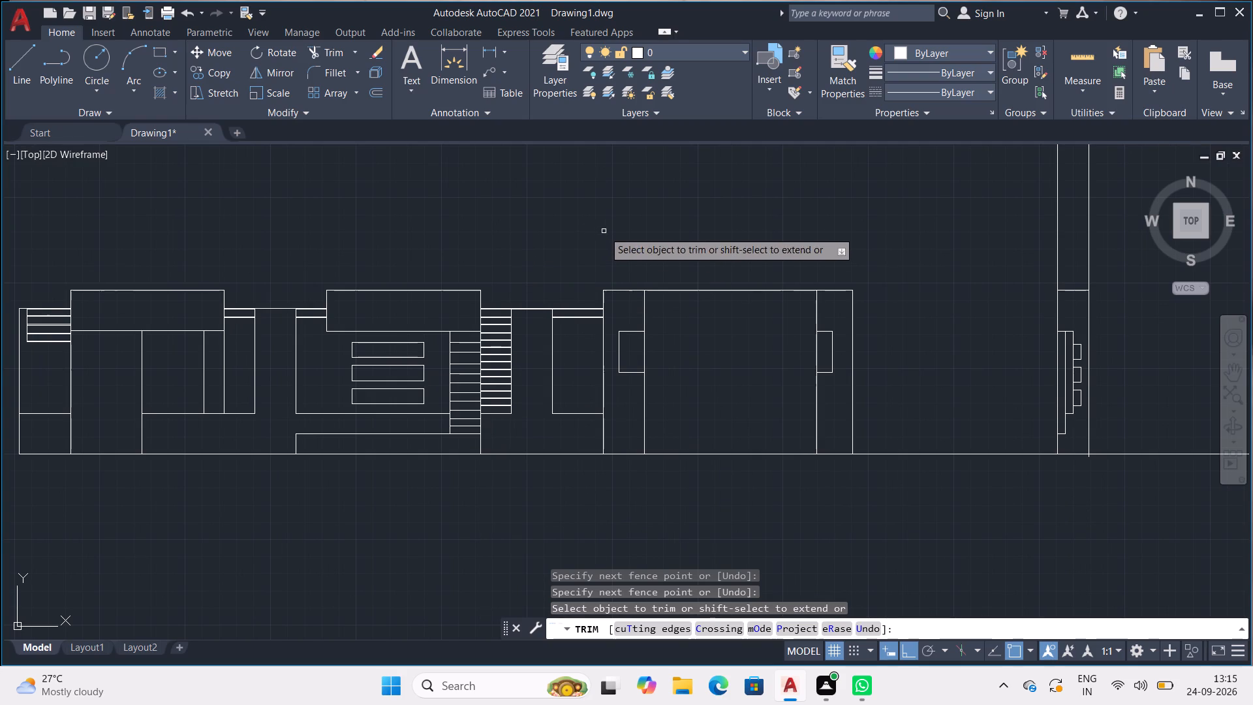
left_click_drag(713, 255, 712, 311)
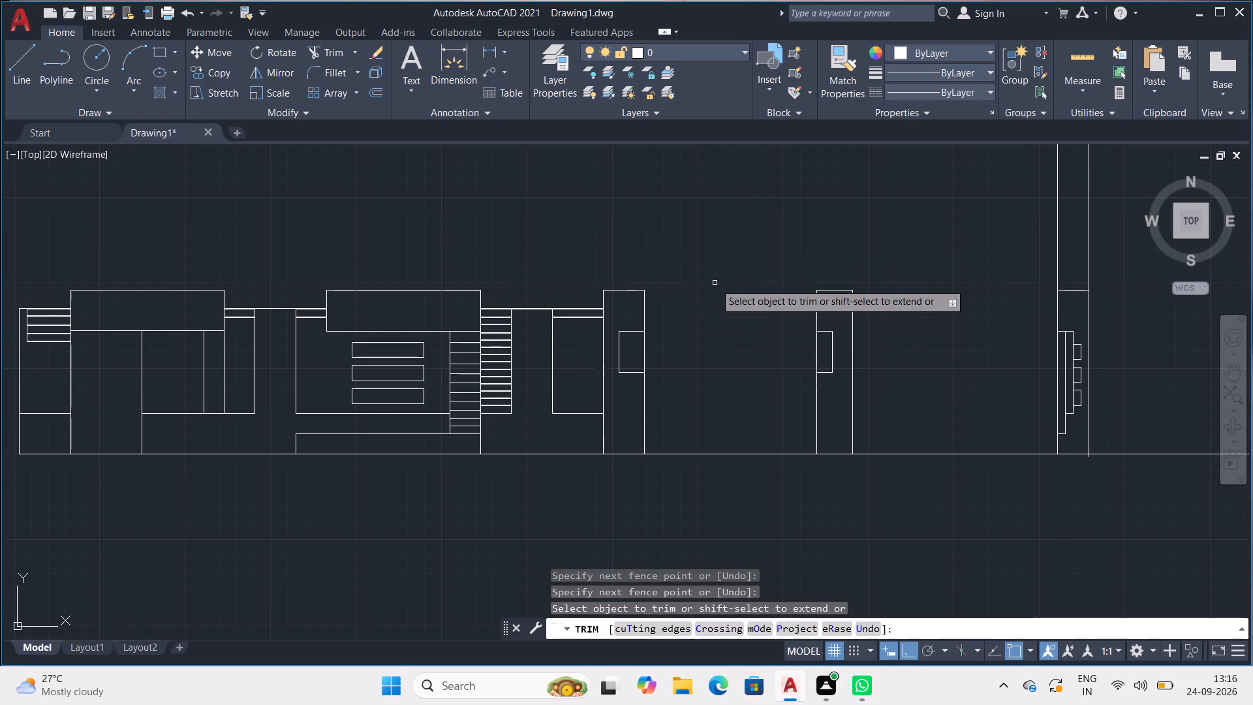
Trim the long base line where it runs beyond the outer tall vertical line at the profile's far end.
scroll(715, 281, "down", 4)
middle_click_drag(715, 273, 557, 354)
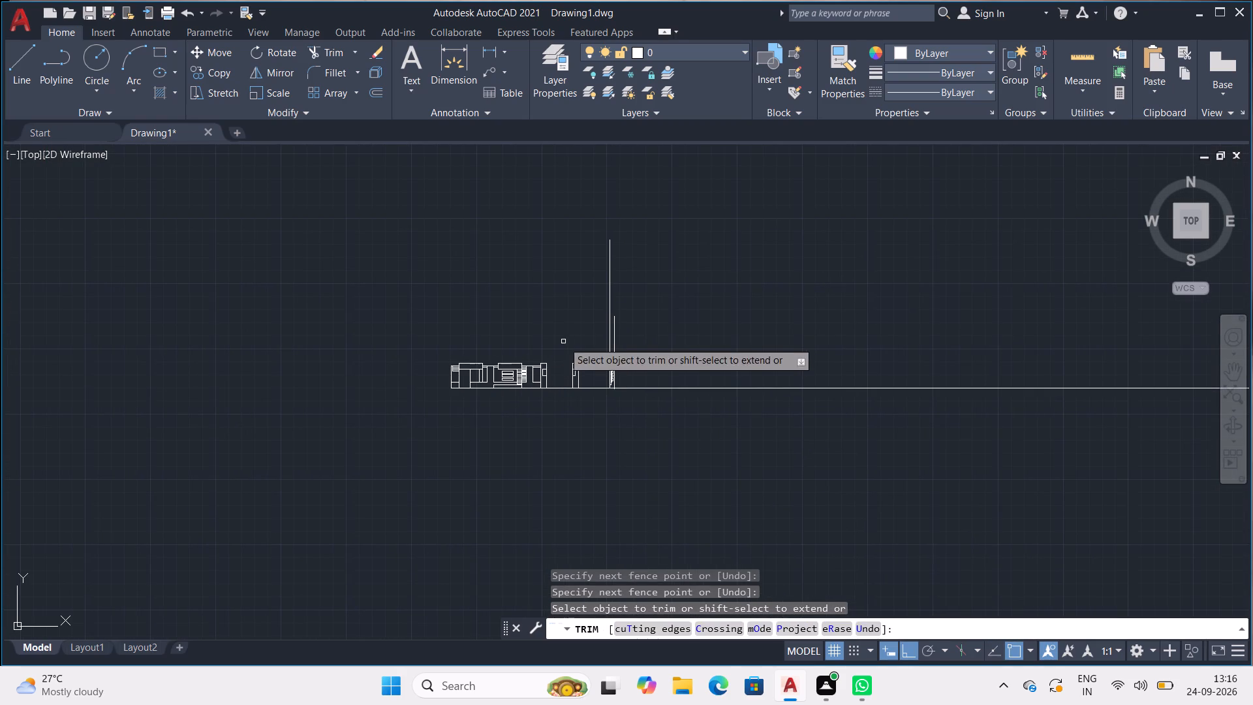
scroll(491, 361, "up", 6)
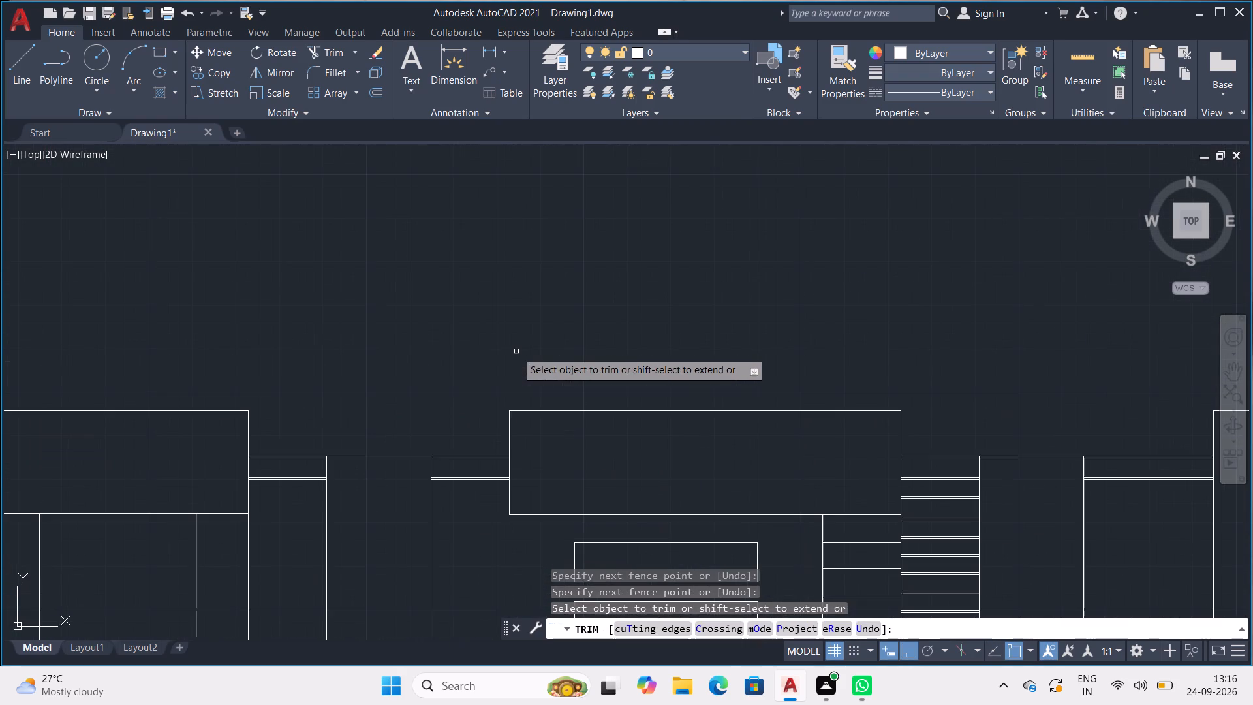
middle_click_drag(517, 351, 344, 352)
scroll(369, 347, "down", 2)
scroll(510, 330, "down", 1)
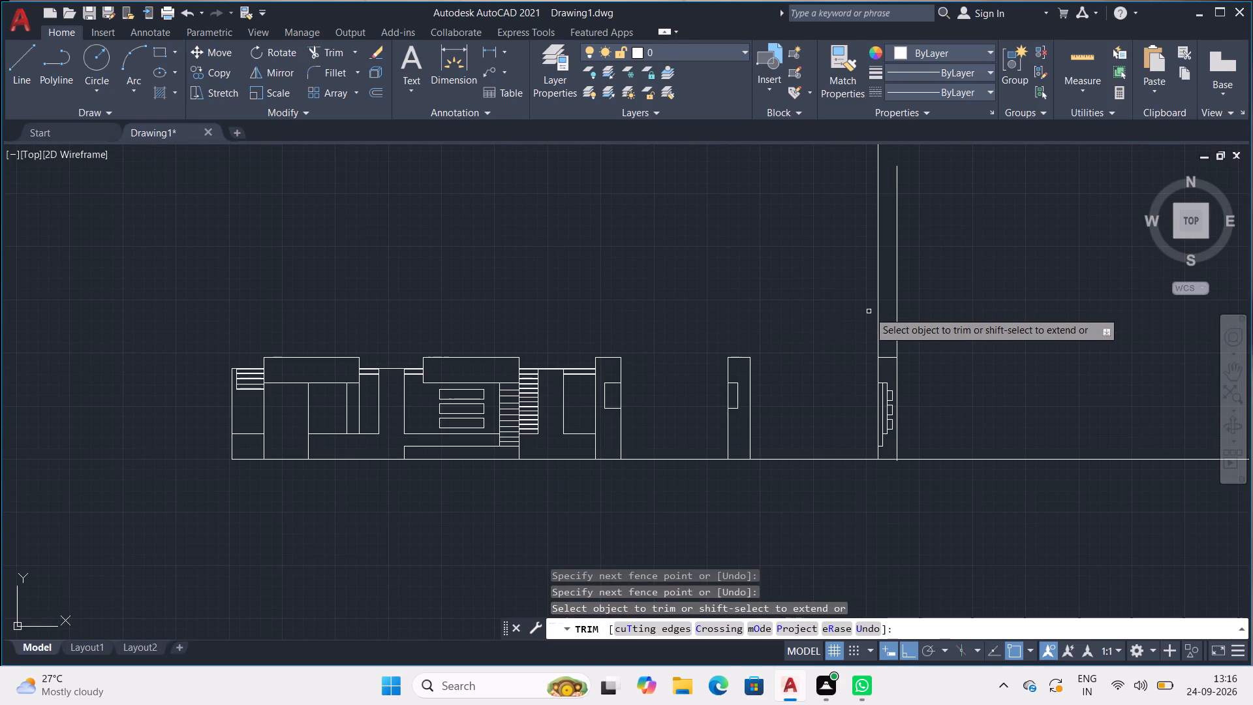
left_click_drag(986, 427, 988, 513)
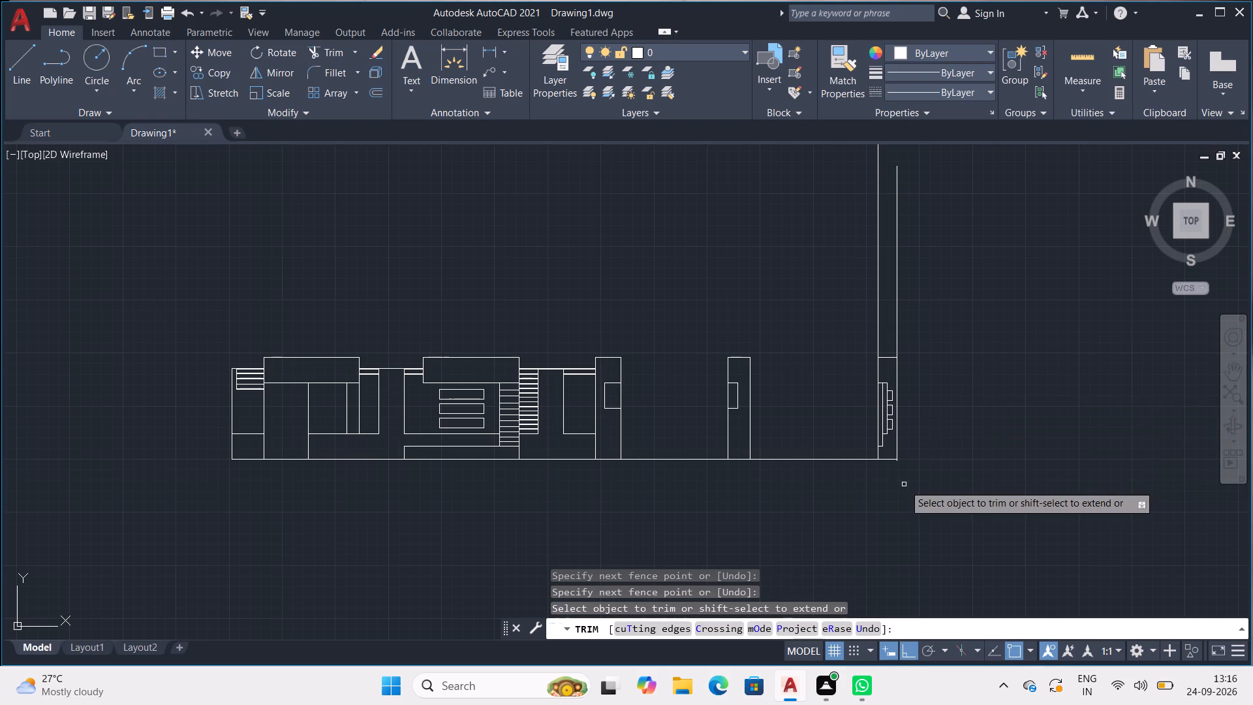
Trim the short overhang of the outer tall vertical line below the base line, and finish trimming.
scroll(914, 469, "up", 5)
left_click_drag(717, 460, 750, 445)
scroll(750, 445, "down", 3)
scroll(715, 401, "down", 1)
middle_click_drag(614, 333, 685, 420)
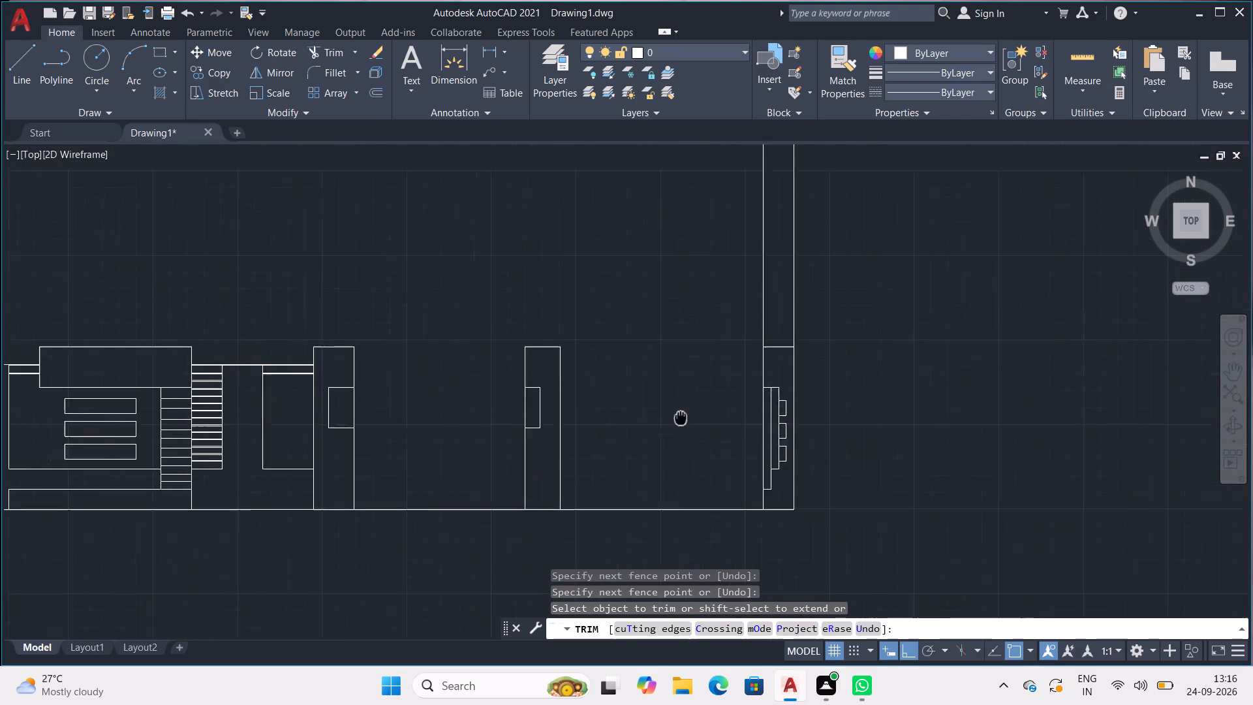
middle_click_drag(685, 420, 726, 437)
middle_click_drag(637, 375, 899, 419)
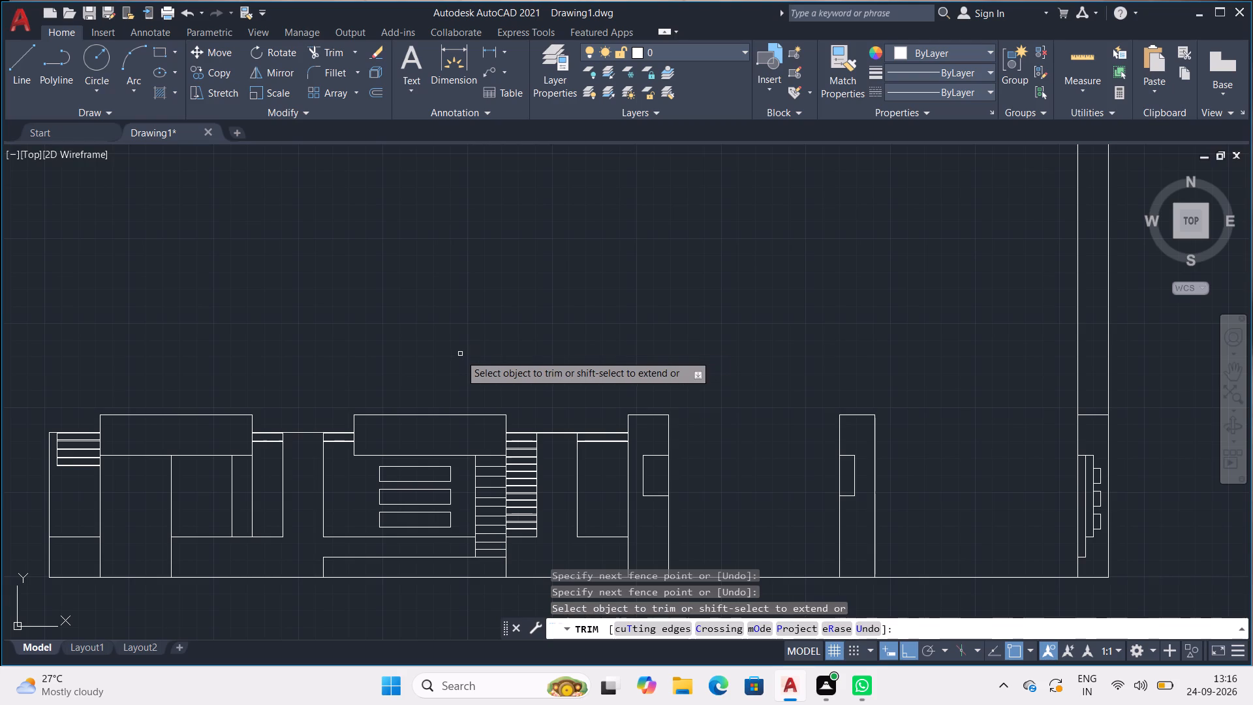
key("Escape")
key("Escape")
key("Escape")
key("Escape")
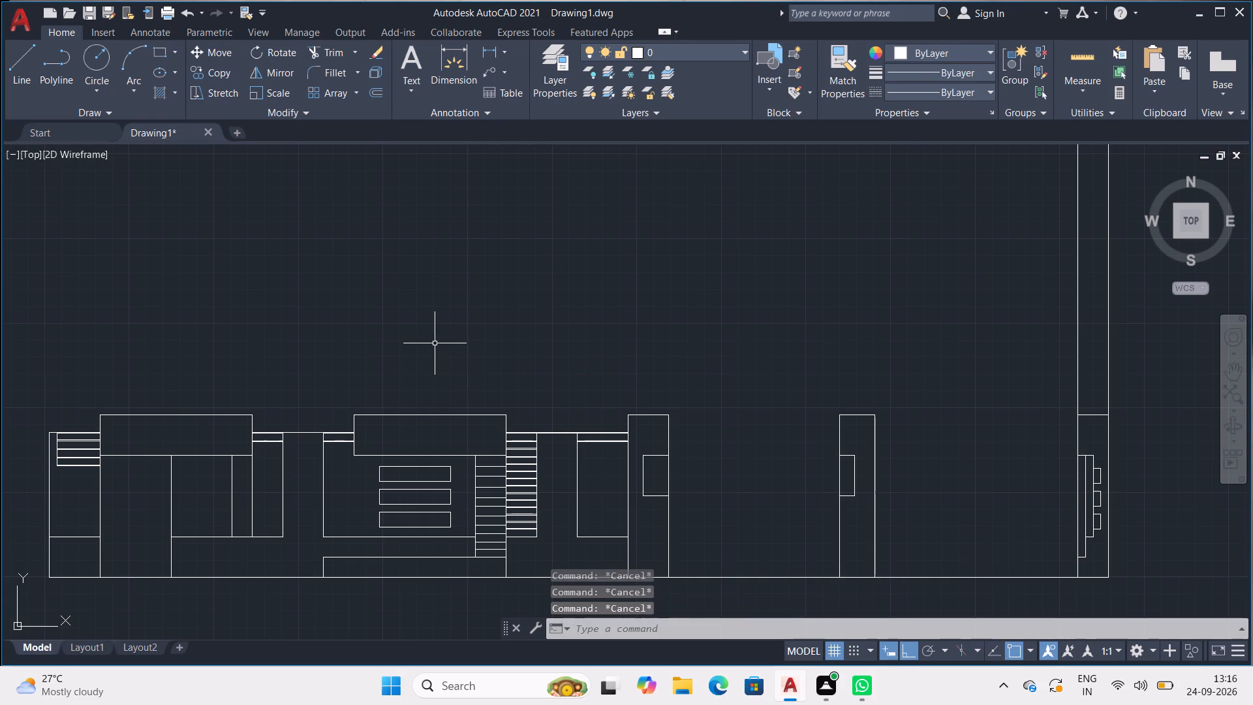
key("Escape")
Draw a 4-1/2" vertical line upward from the first raised box's outer top corner.
key("l")
key("Return")
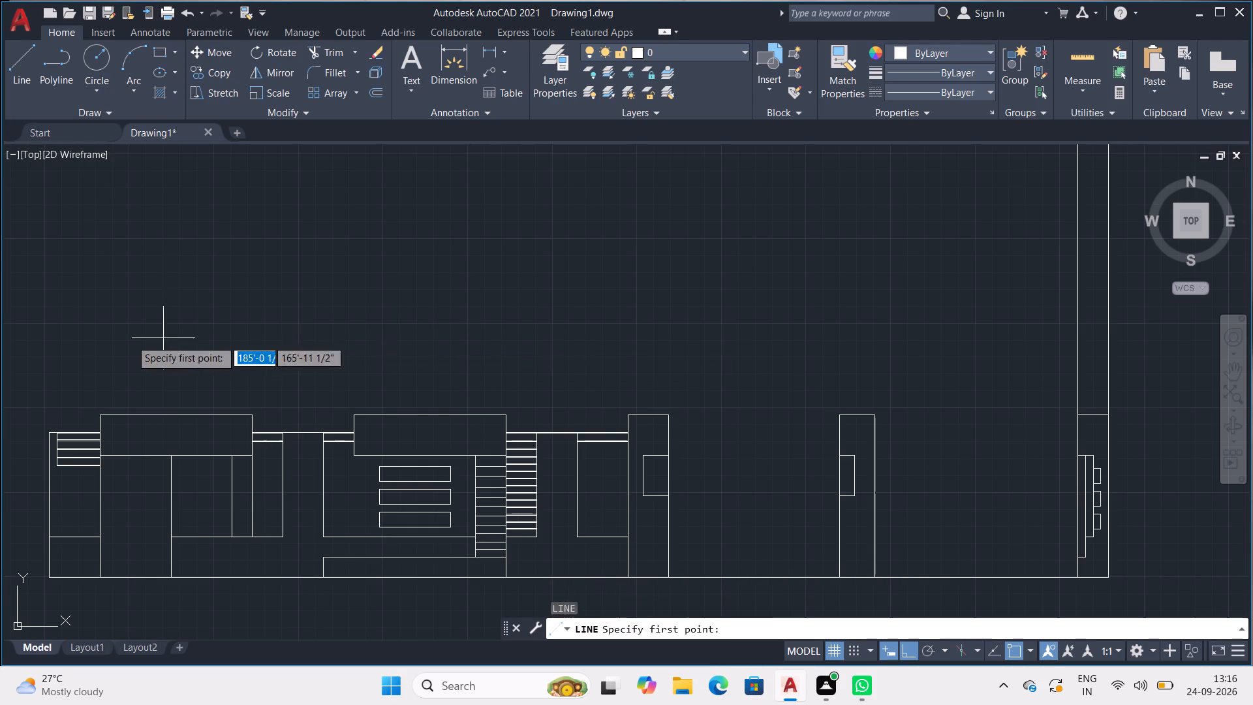
scroll(79, 356, "up", 3)
middle_click_drag(129, 417, 217, 246)
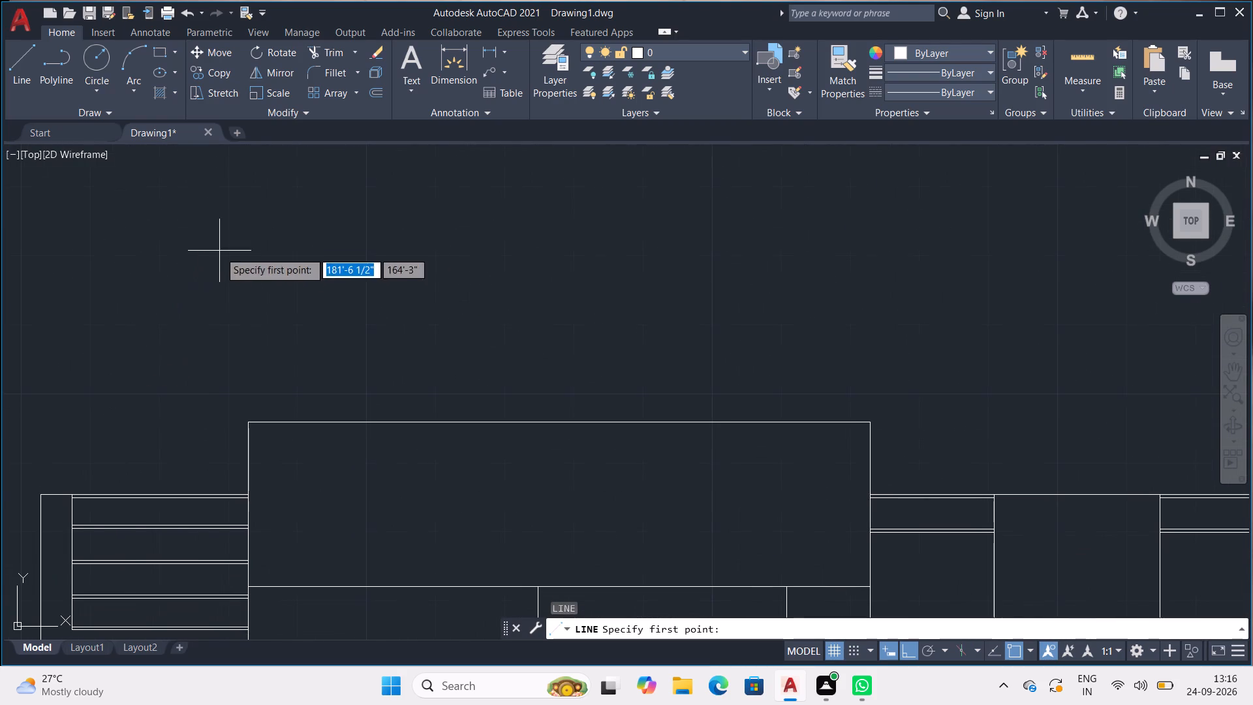
left_click(250, 423)
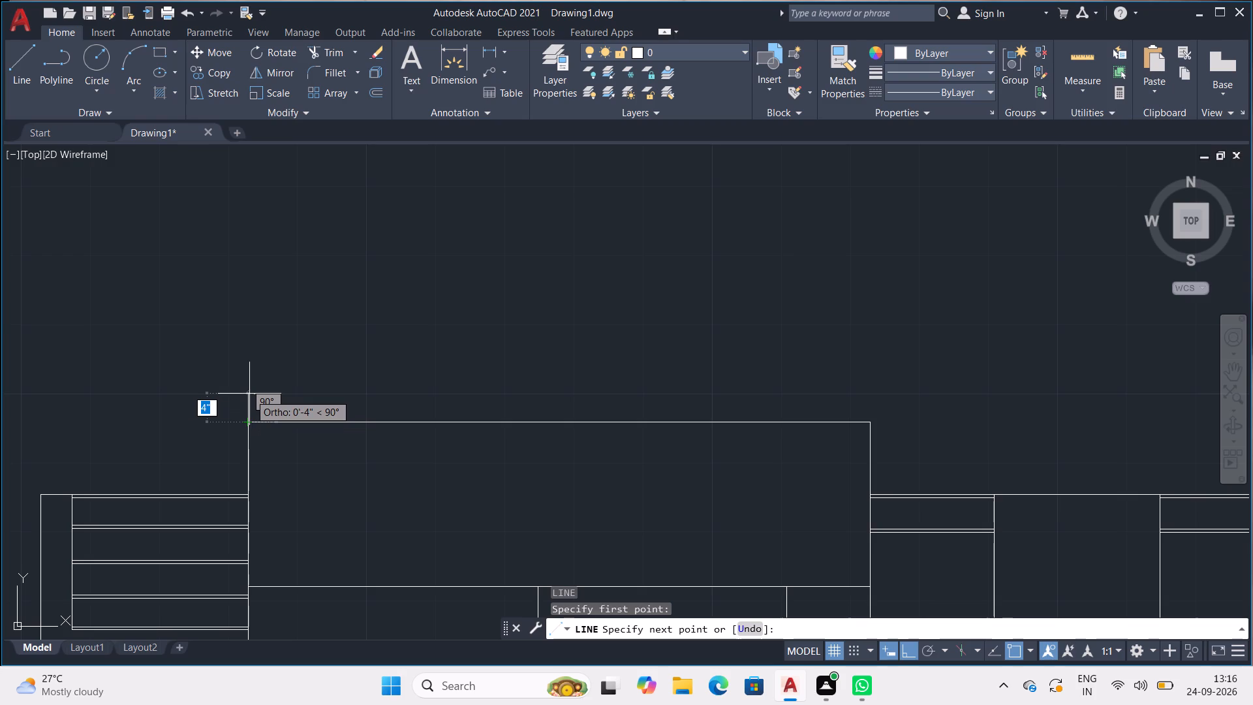
key("5")
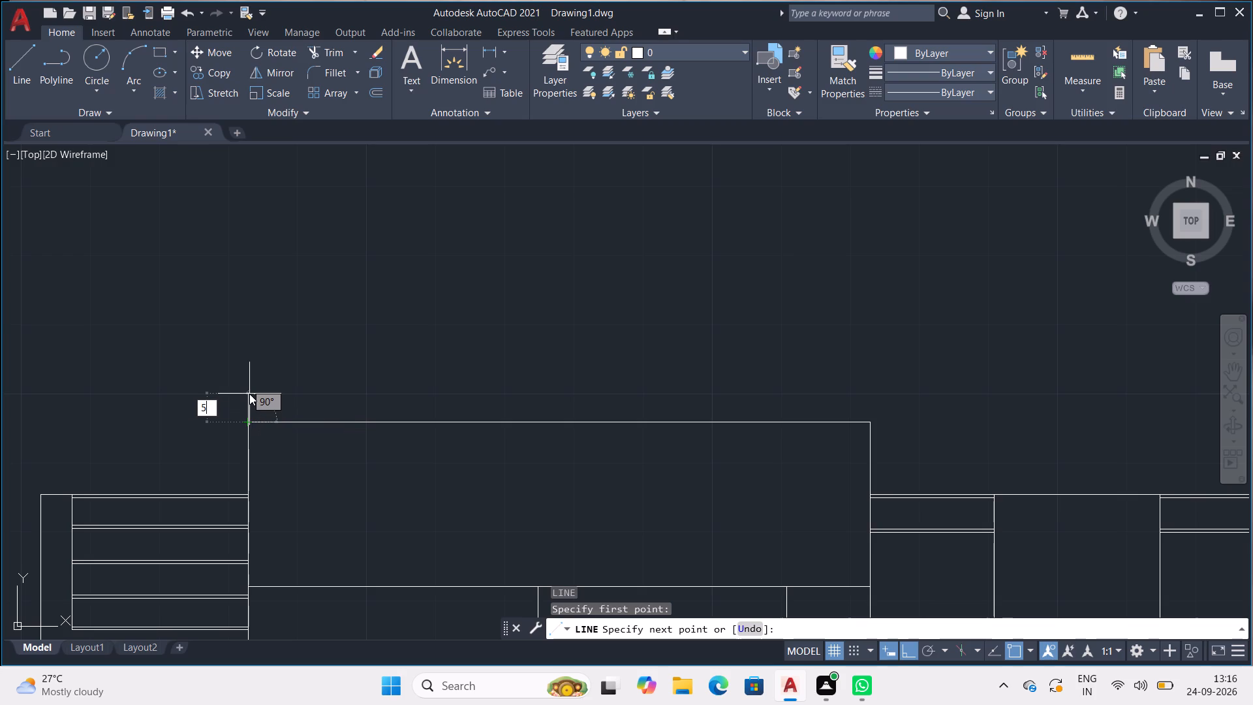
key("BackSpace")
type("4-1/2\"")
key("Return")
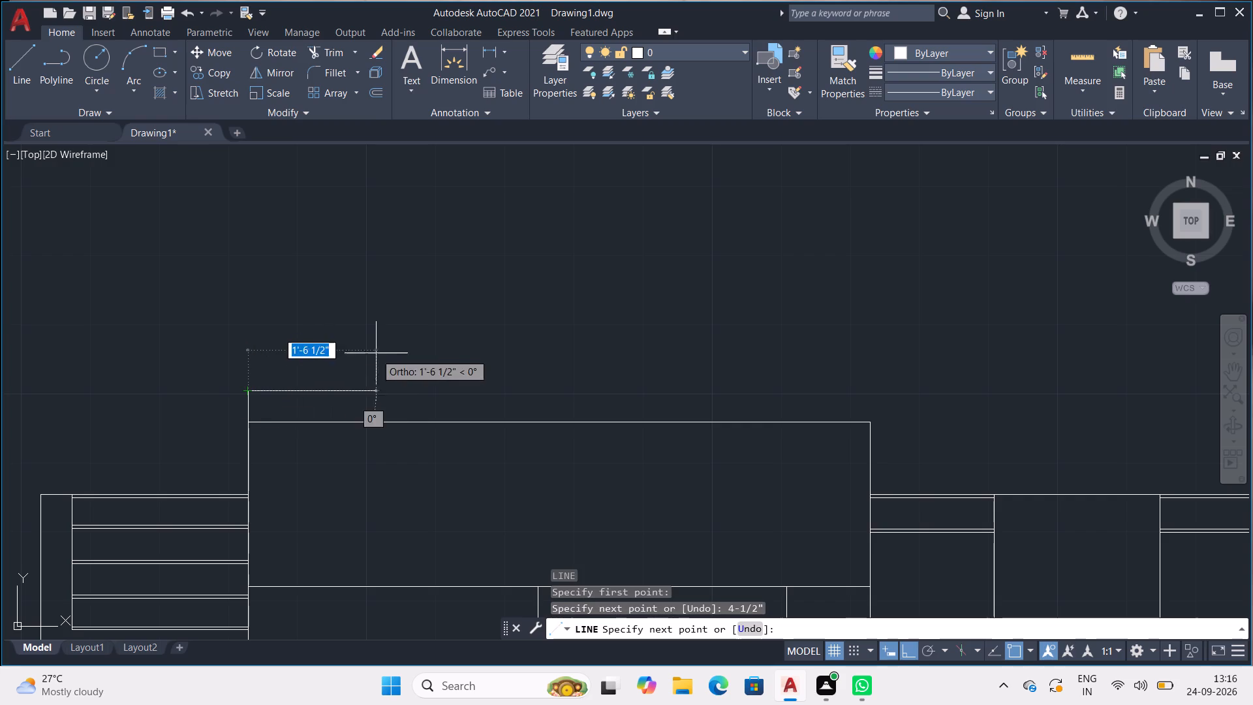
Continue with a long horizontal line above the whole profile, ending just past the two tall verticals at its far end.
scroll(743, 381, "down", 2)
middle_click_drag(743, 343, 760, 343)
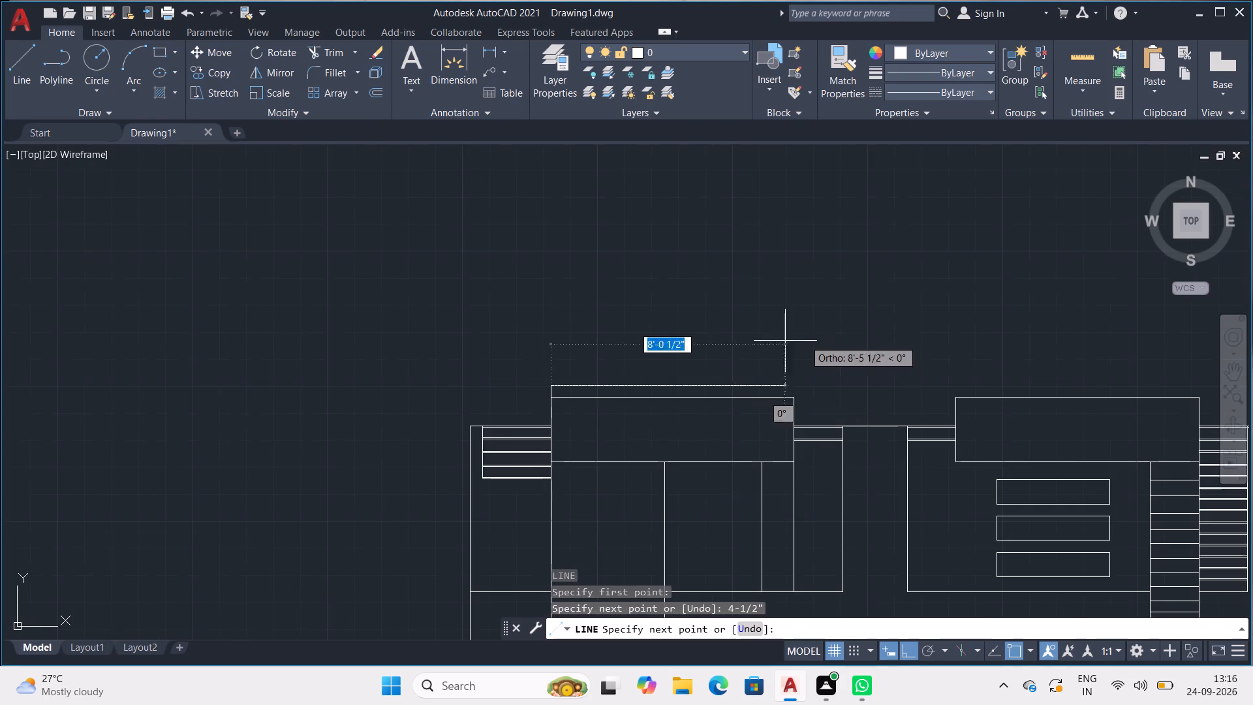
middle_click_drag(760, 343, 132, 309)
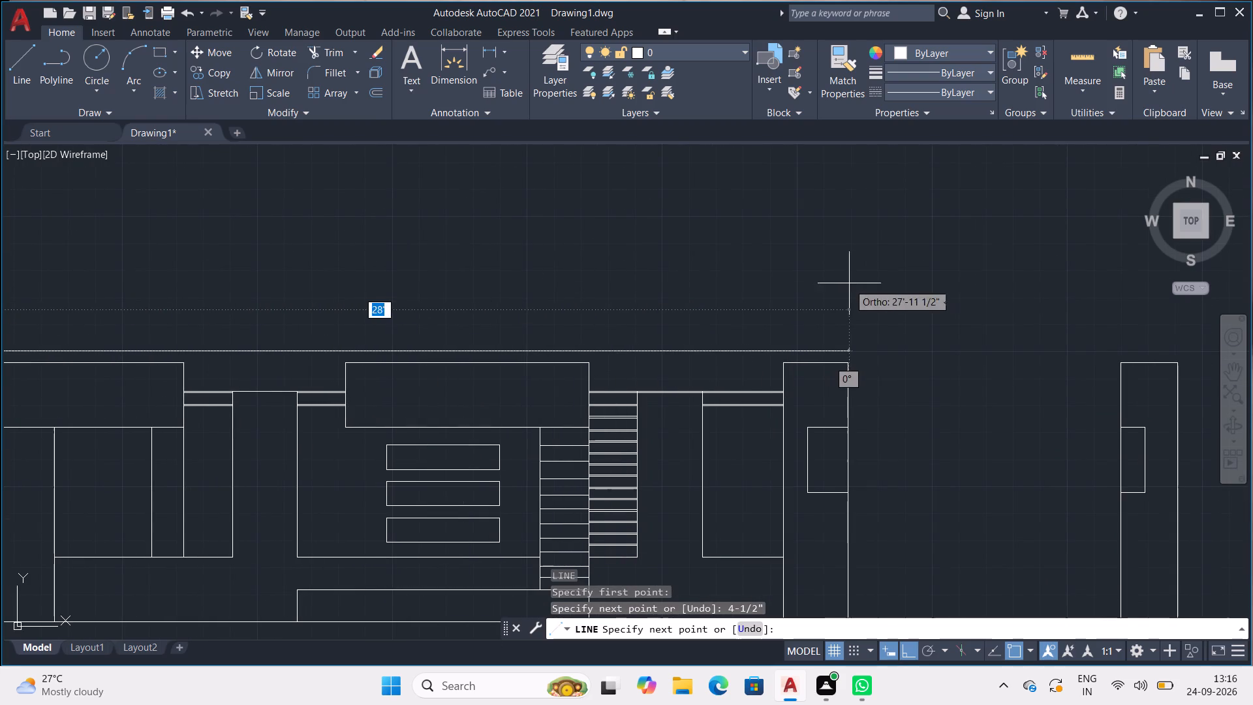
middle_click_drag(853, 281, 319, 266)
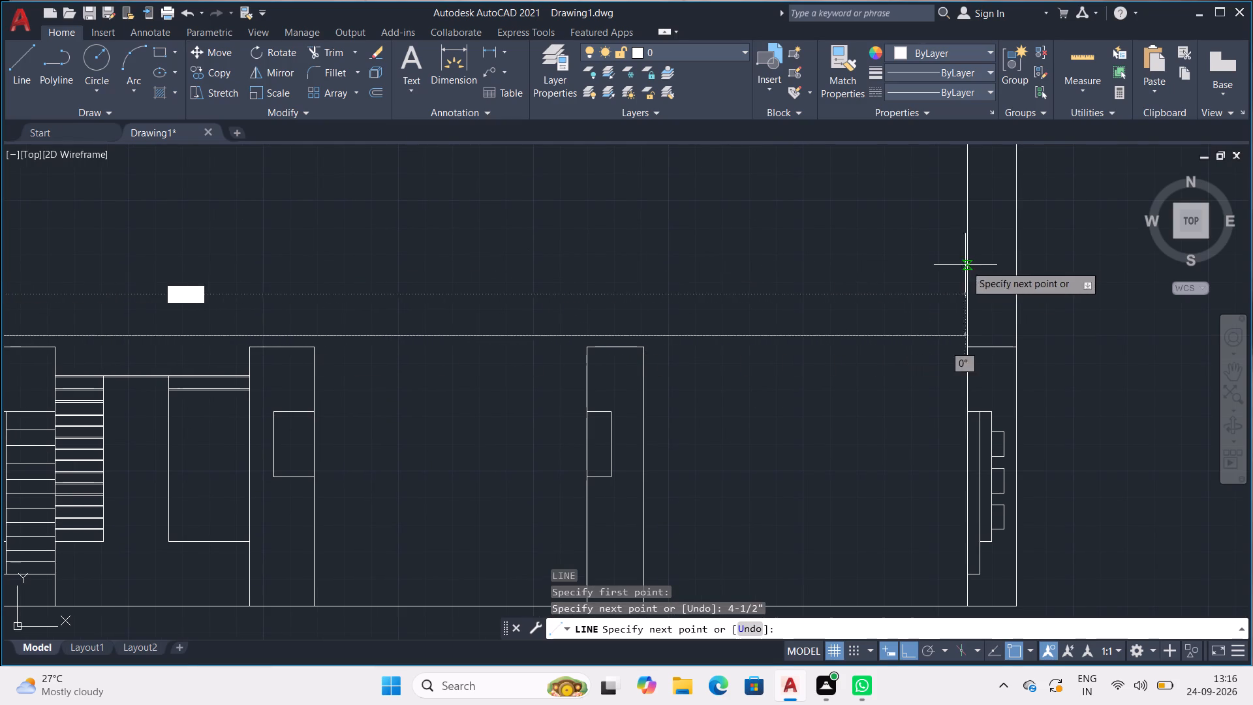
left_click(1104, 287)
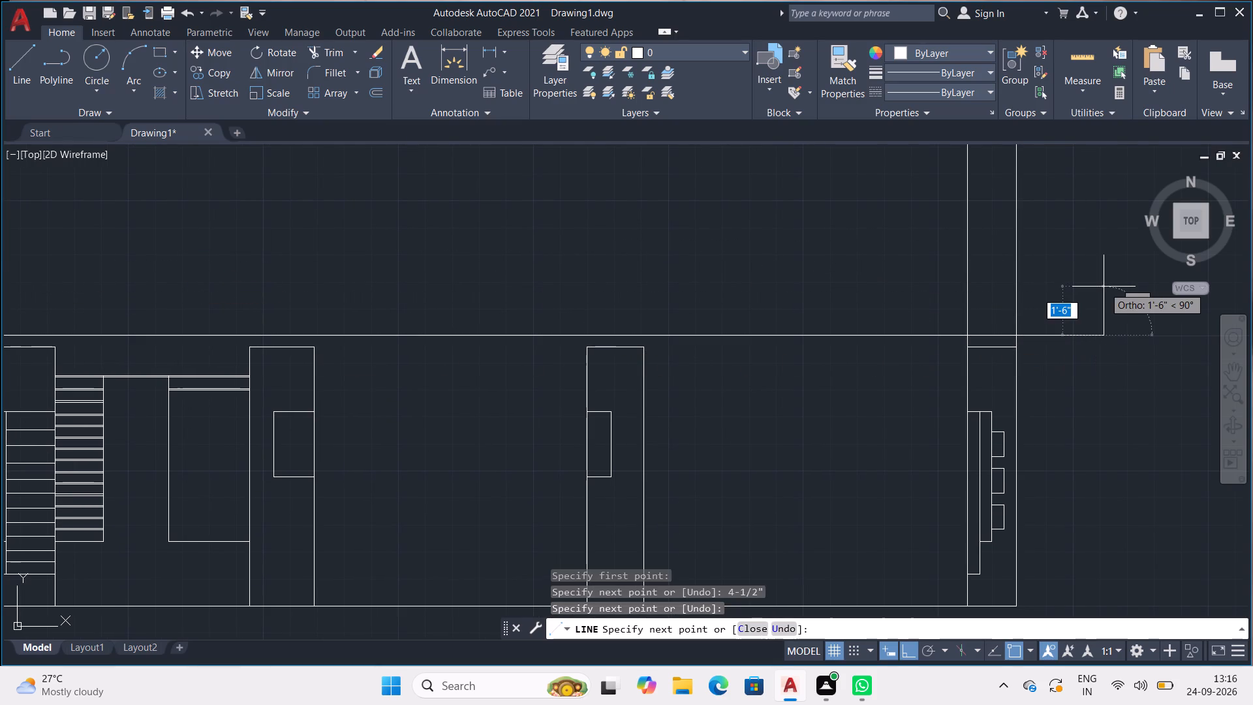
key("space")
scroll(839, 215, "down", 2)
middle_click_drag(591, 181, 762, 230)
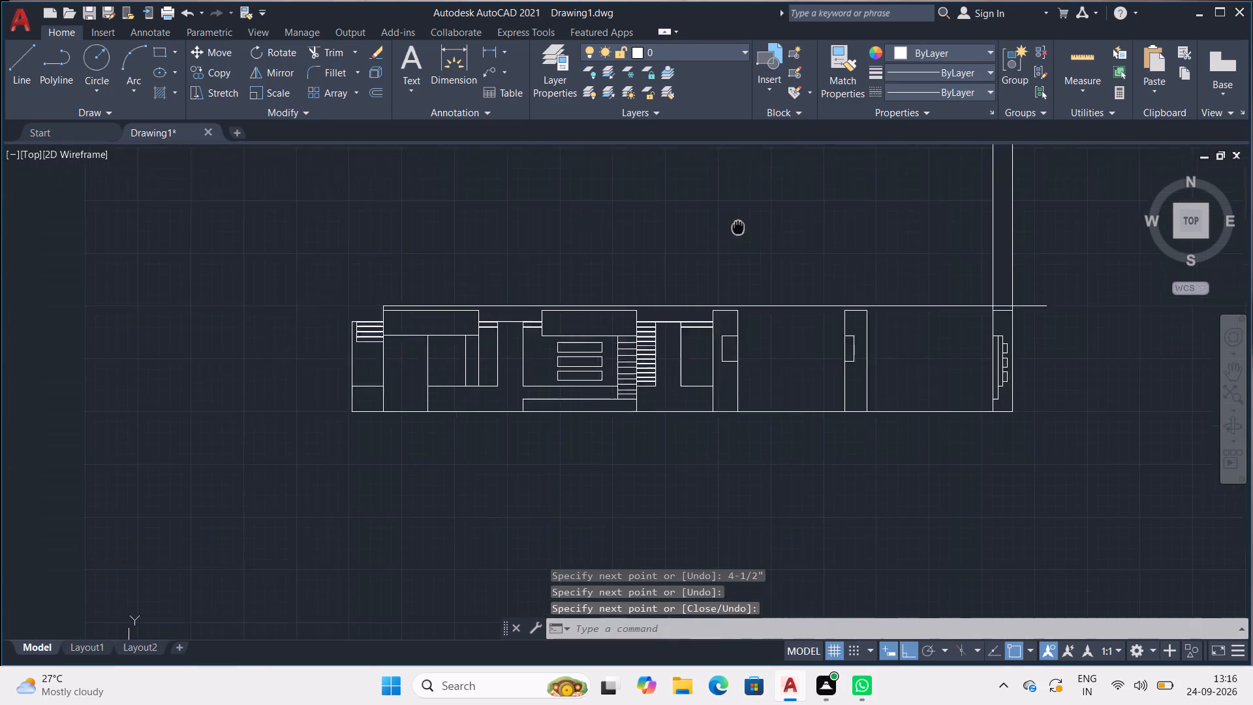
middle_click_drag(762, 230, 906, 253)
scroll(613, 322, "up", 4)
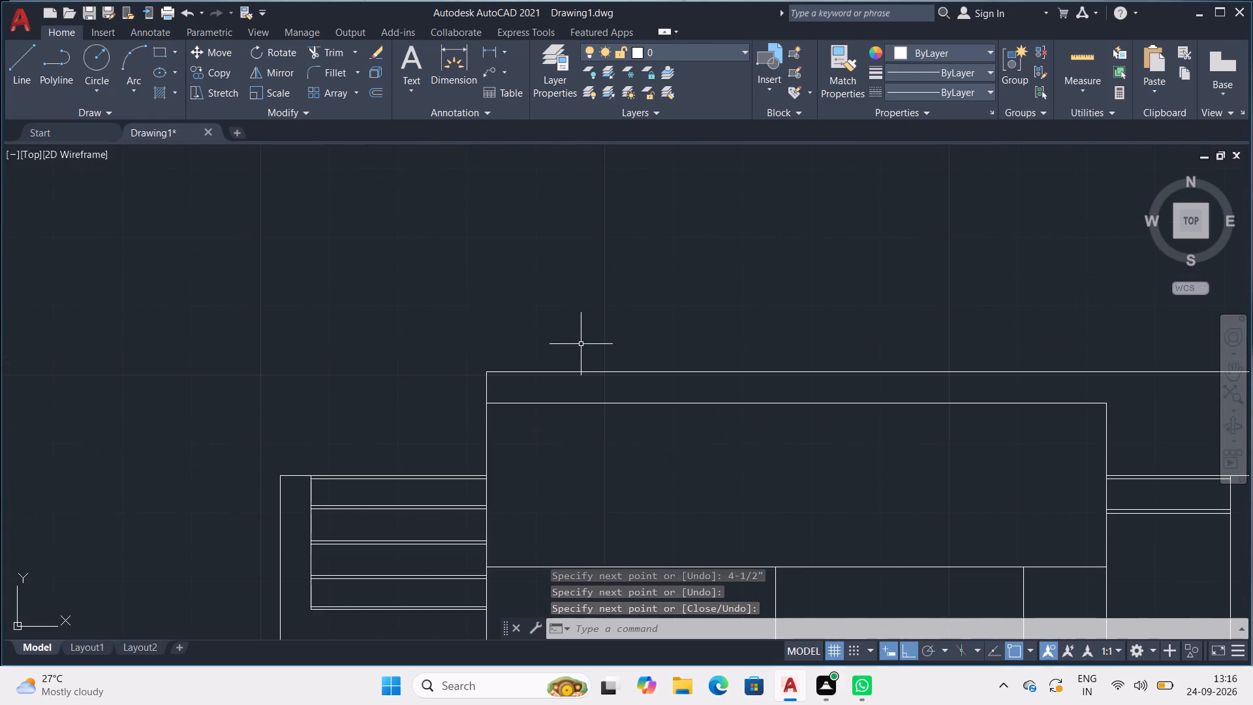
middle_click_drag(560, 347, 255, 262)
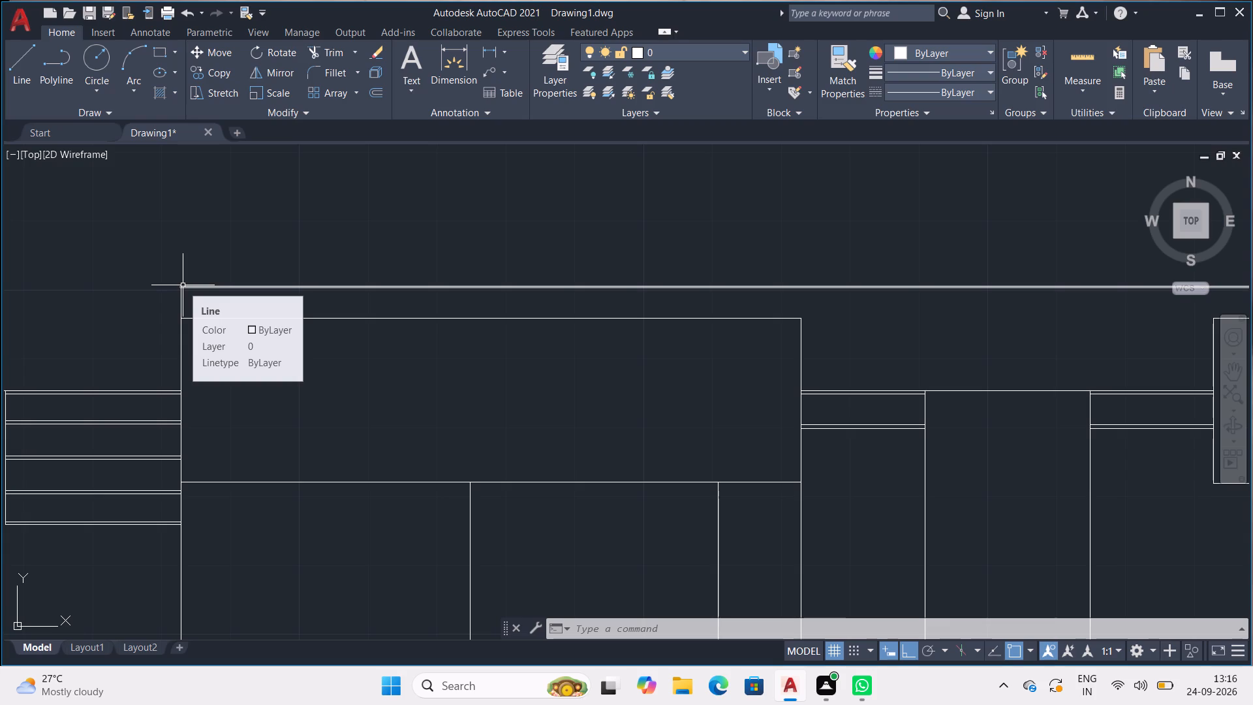
Draw a short horizontal line from the top line's start outward past the first raised box's outer side.
key("l")
key("Return")
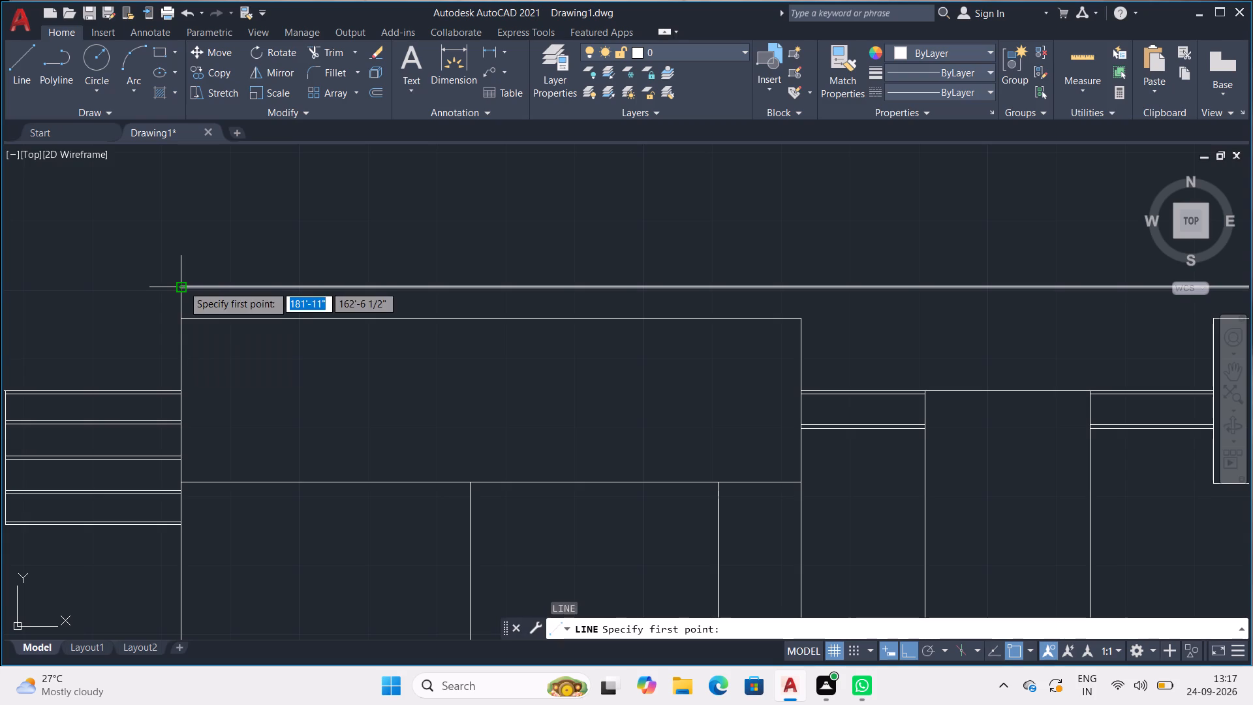
left_click(183, 285)
left_click(127, 281)
key("Return")
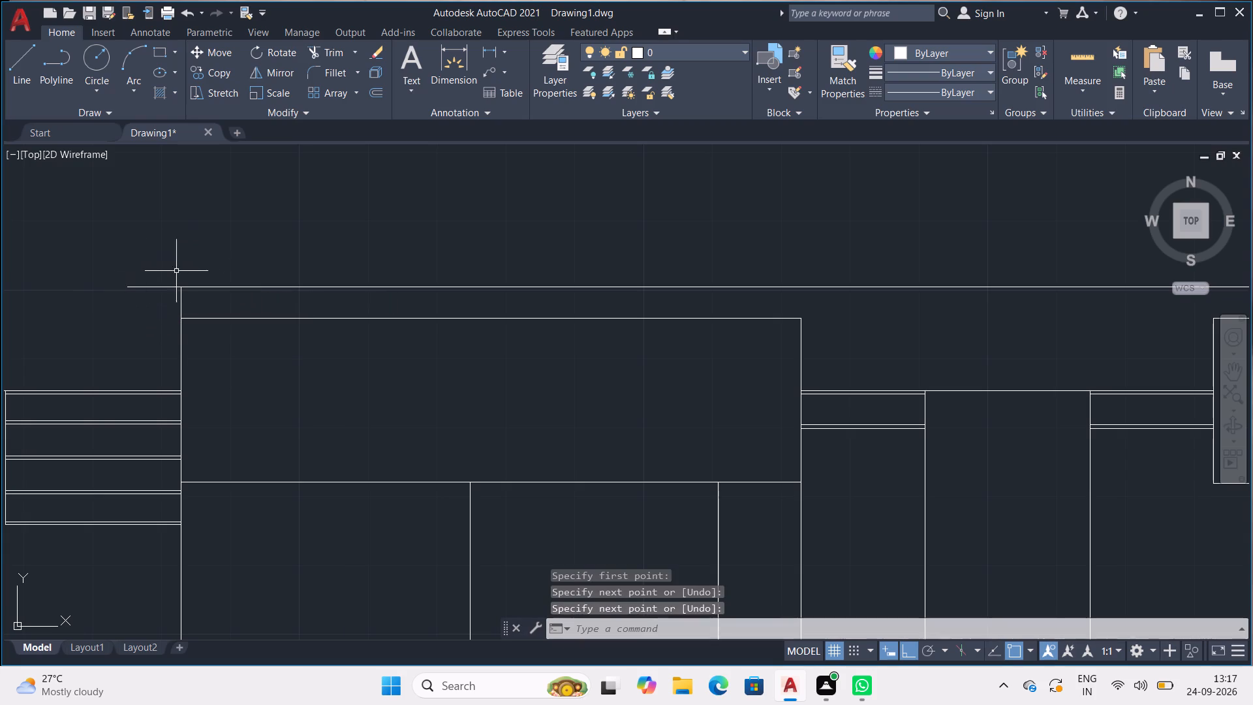
Trim away the short vertical line between the first raised box's outer top corner and the top line.
type("TR")
key("Return")
left_click_drag(187, 298, 132, 301)
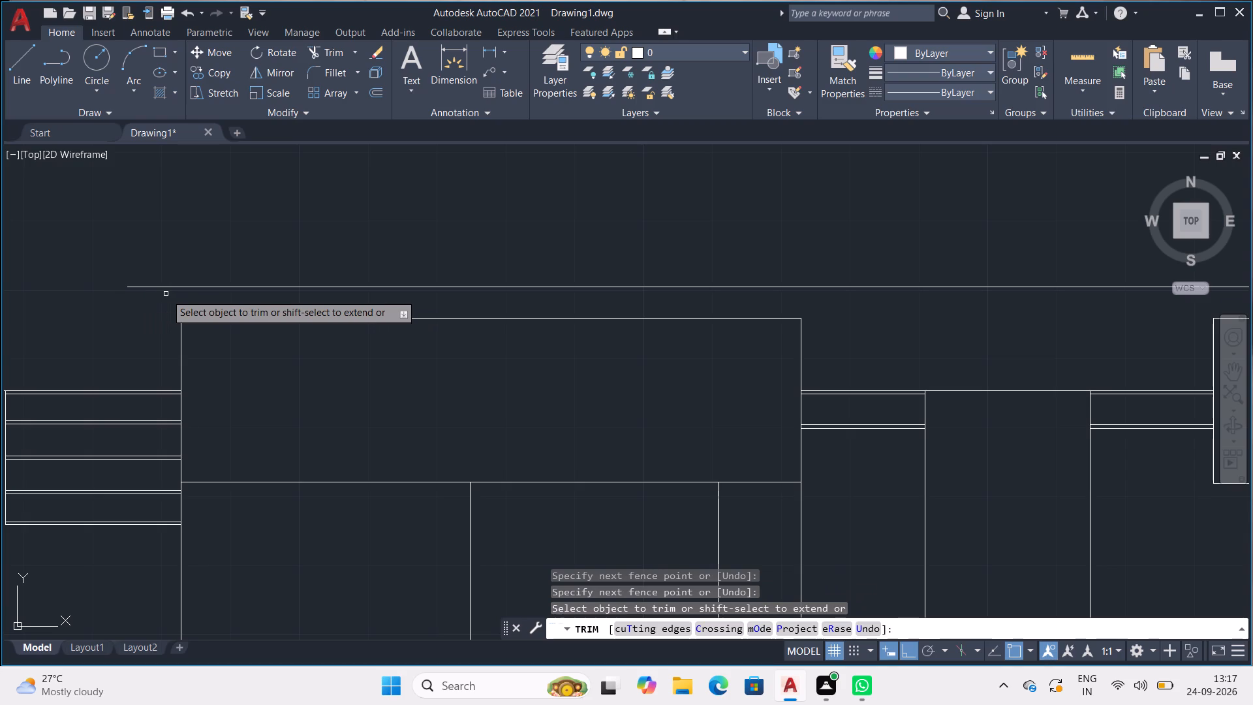
key("Escape")
key("Escape")
key("Escape")
key("Escape")
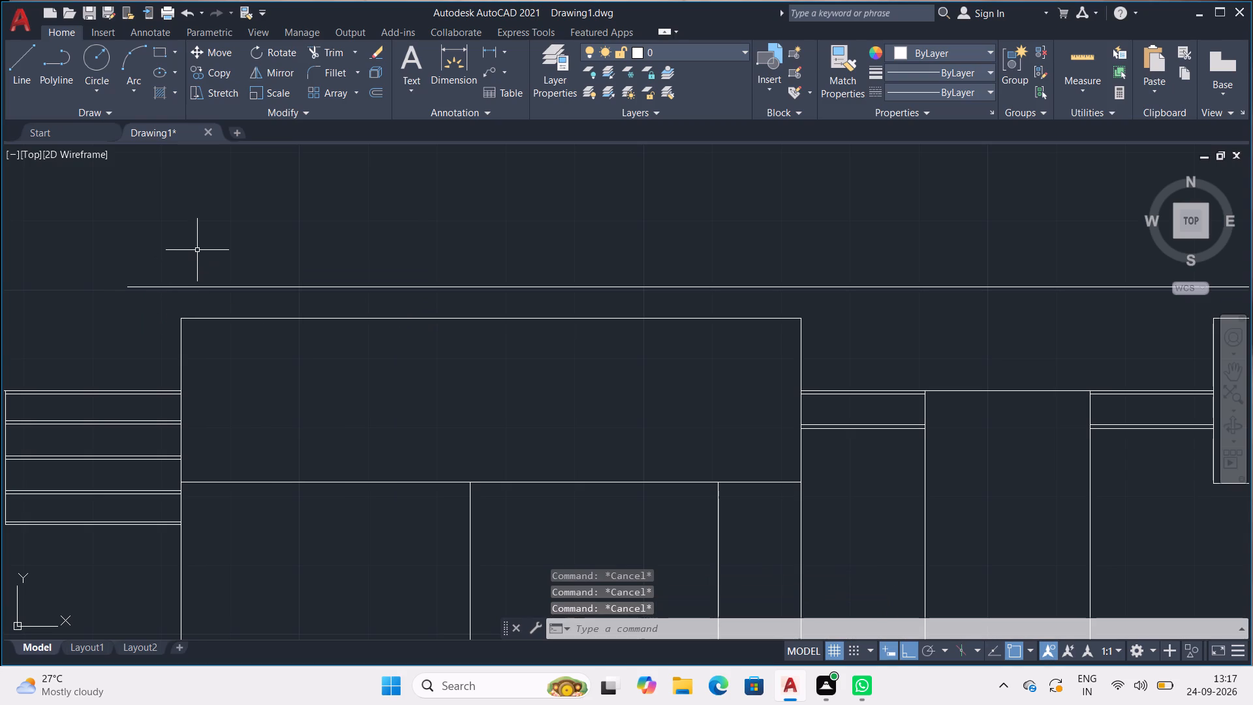
With Ortho off, draw an outward-slanting line about 6" long from each top corner of the first raised box up to the top line.
key("l")
key("Return")
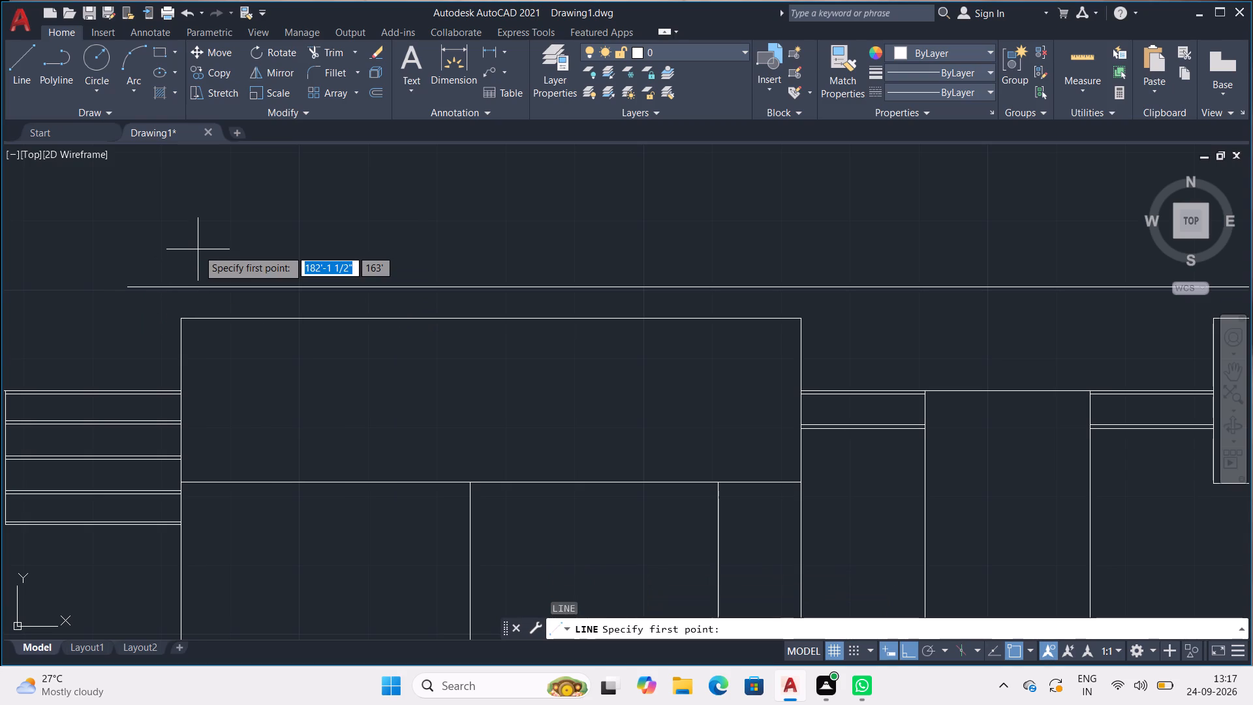
key("F8")
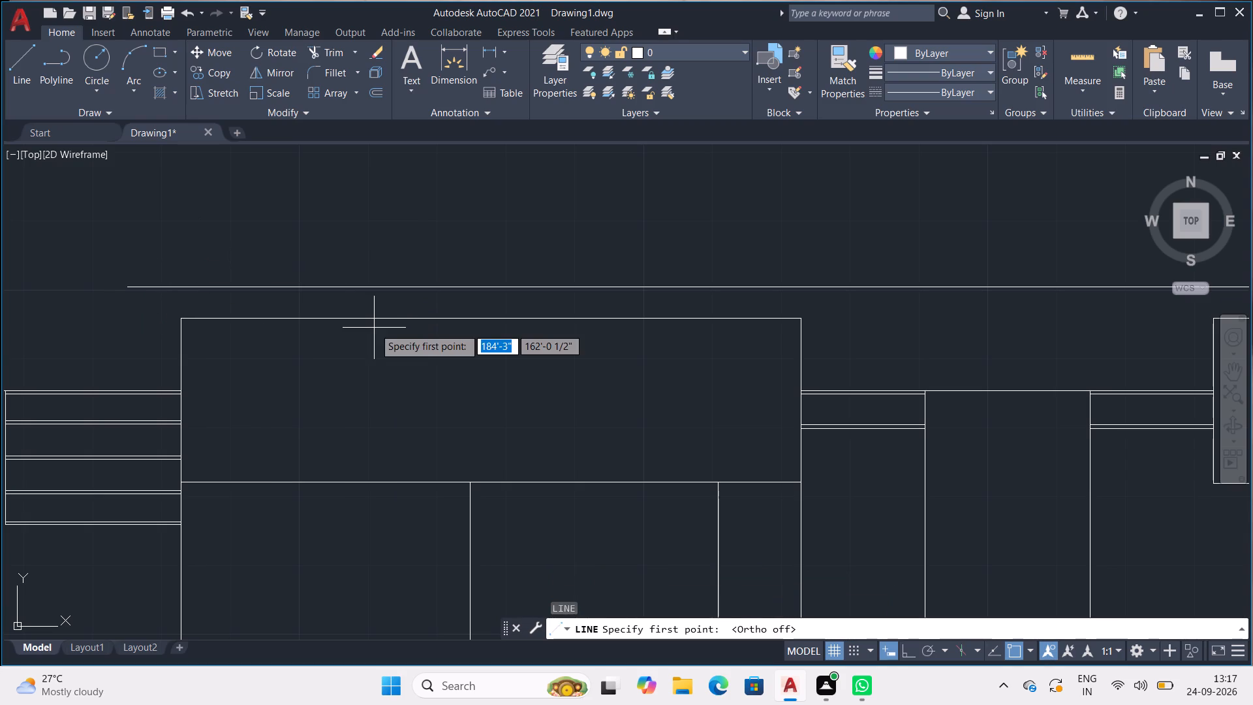
left_click(183, 322)
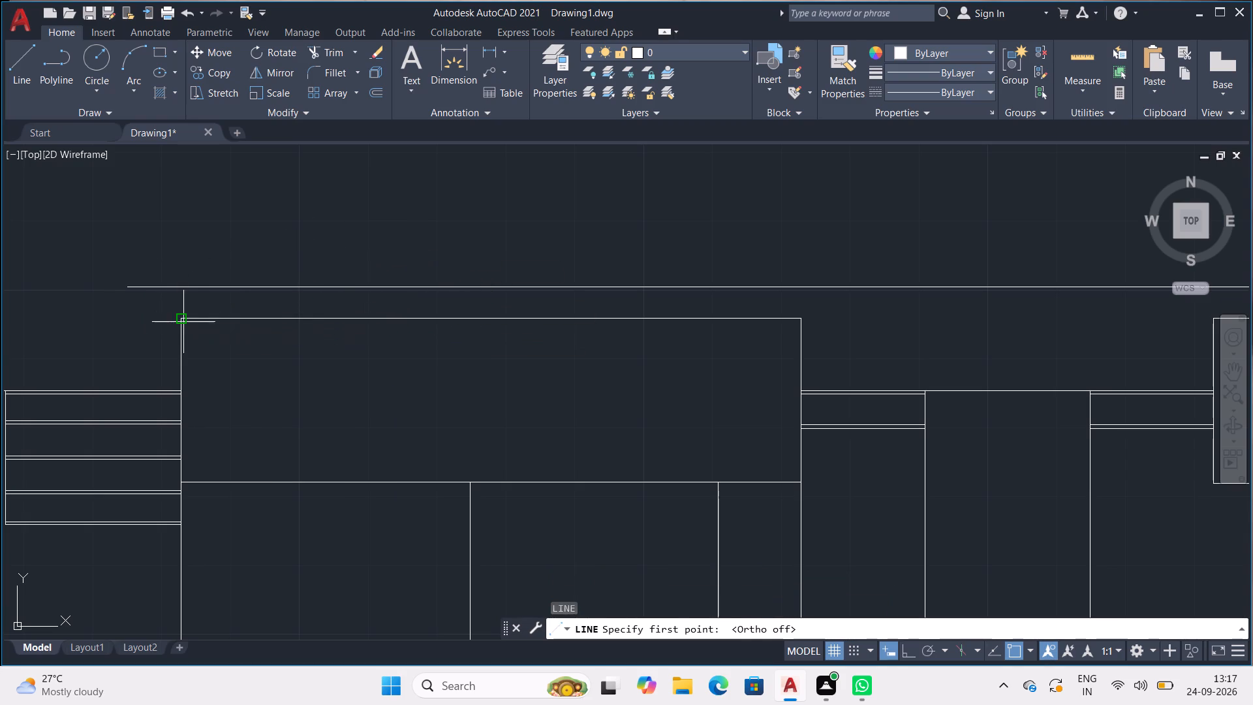
left_click(153, 290)
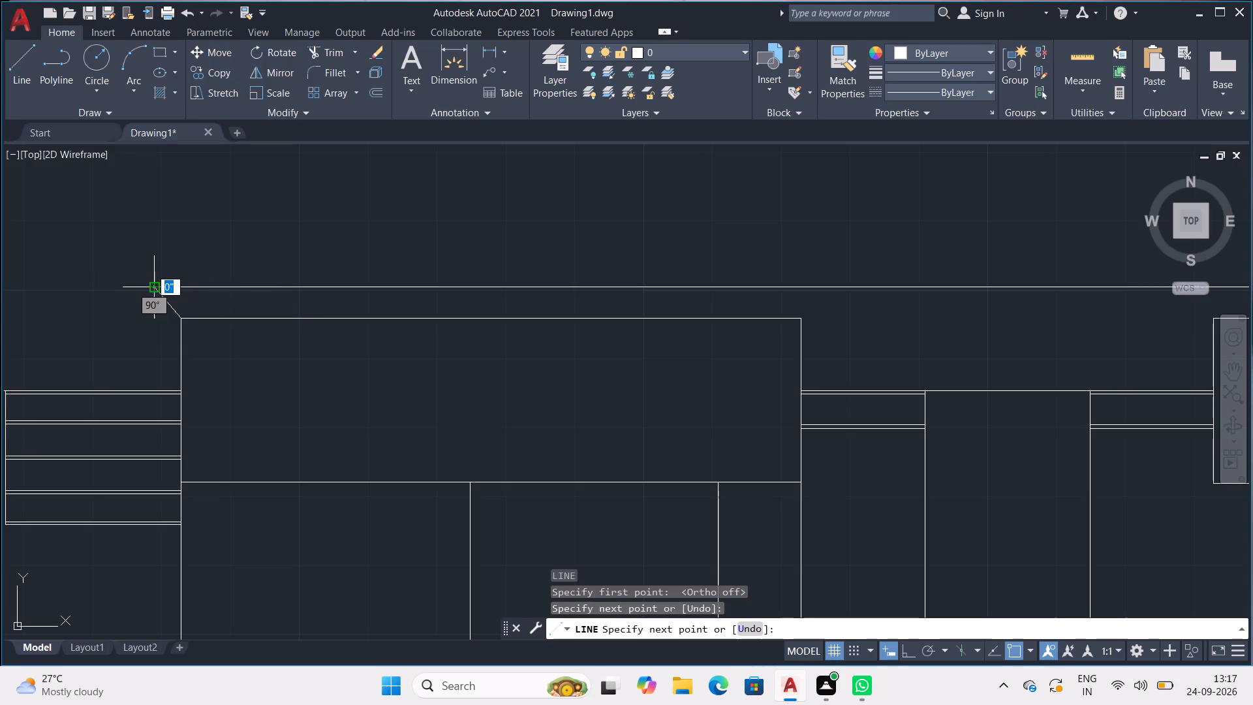
key("space")
key("l")
key("Return")
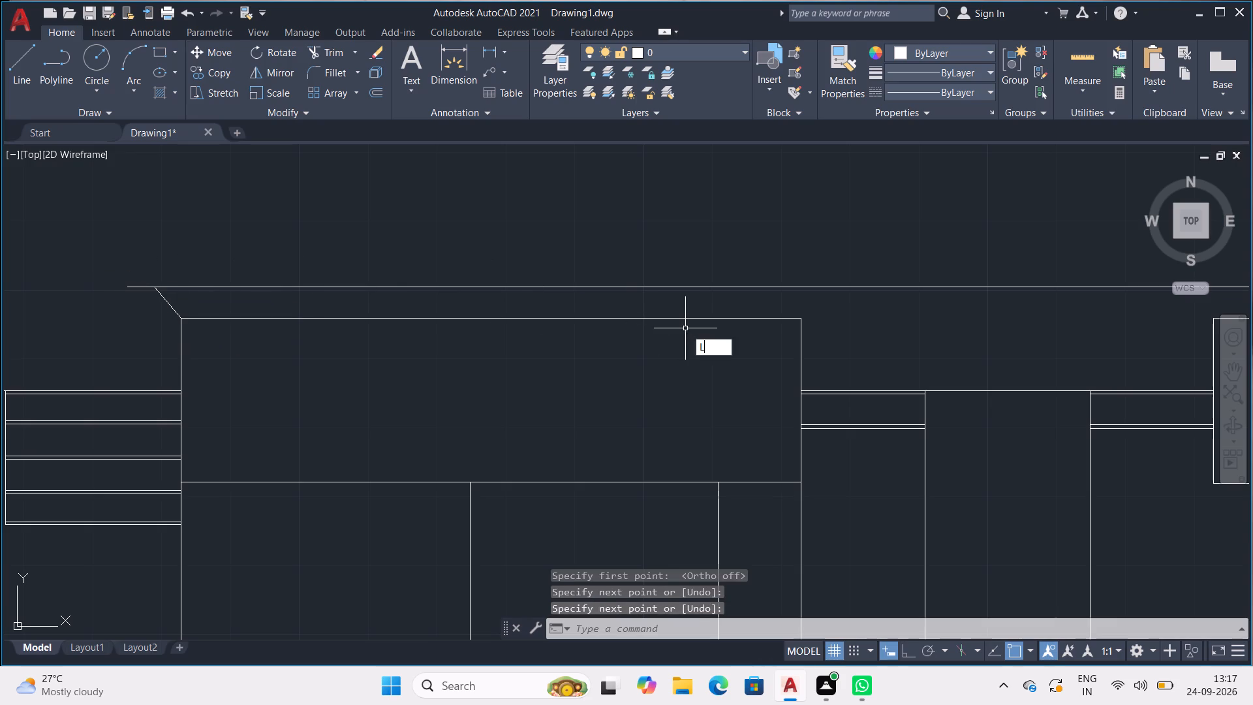
left_click(801, 317)
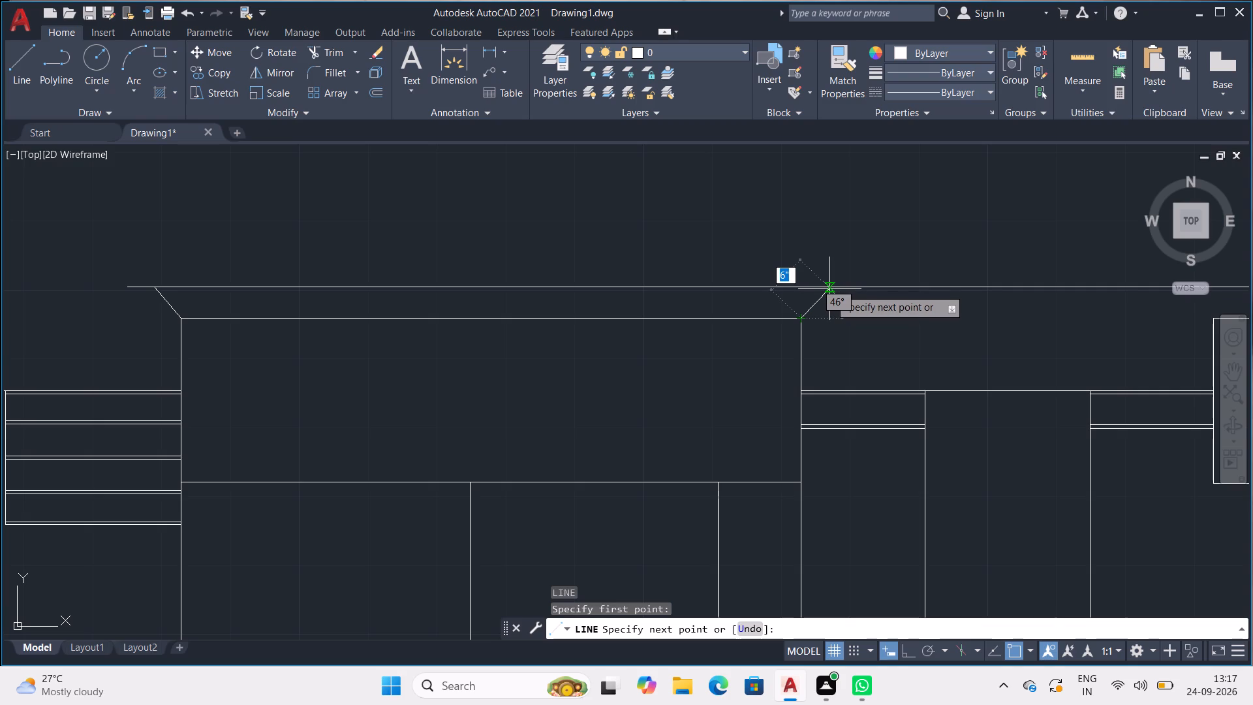
left_click(829, 289)
key("space")
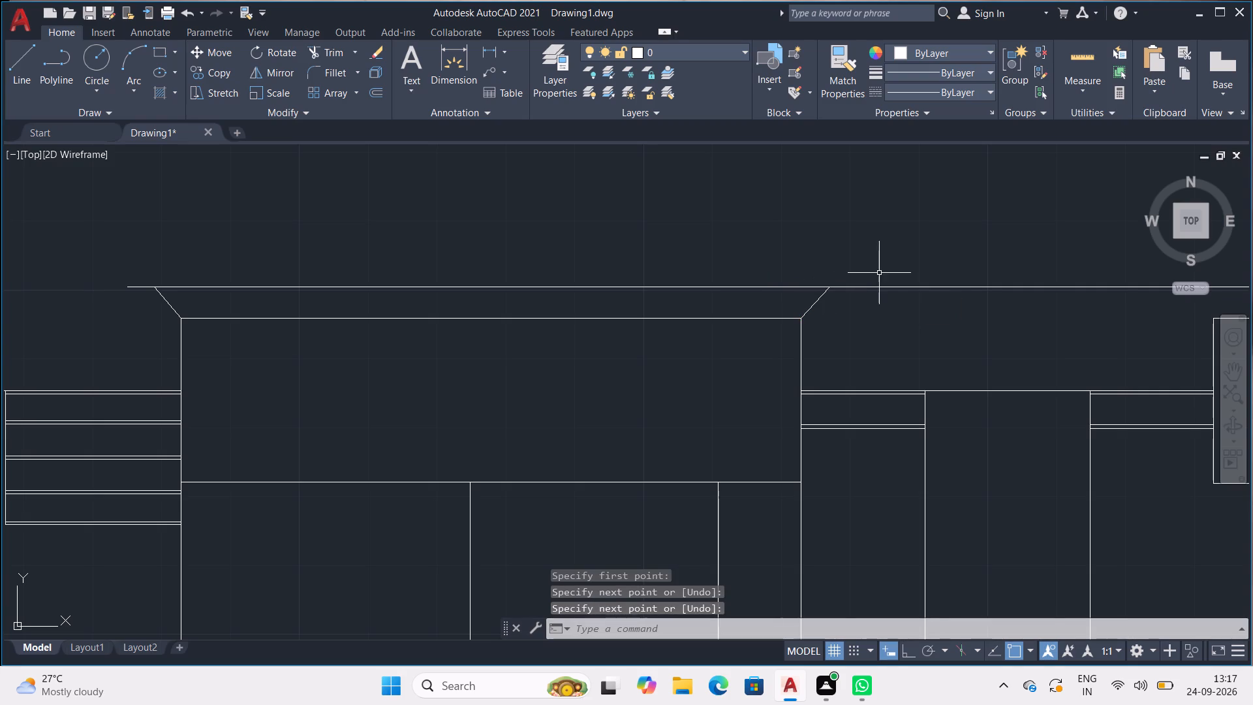
Draw an outward-slanting line about 6" long from each top corner of the second raised box up to the top line.
scroll(880, 273, "down", 3)
middle_click_drag(874, 279, 311, 257)
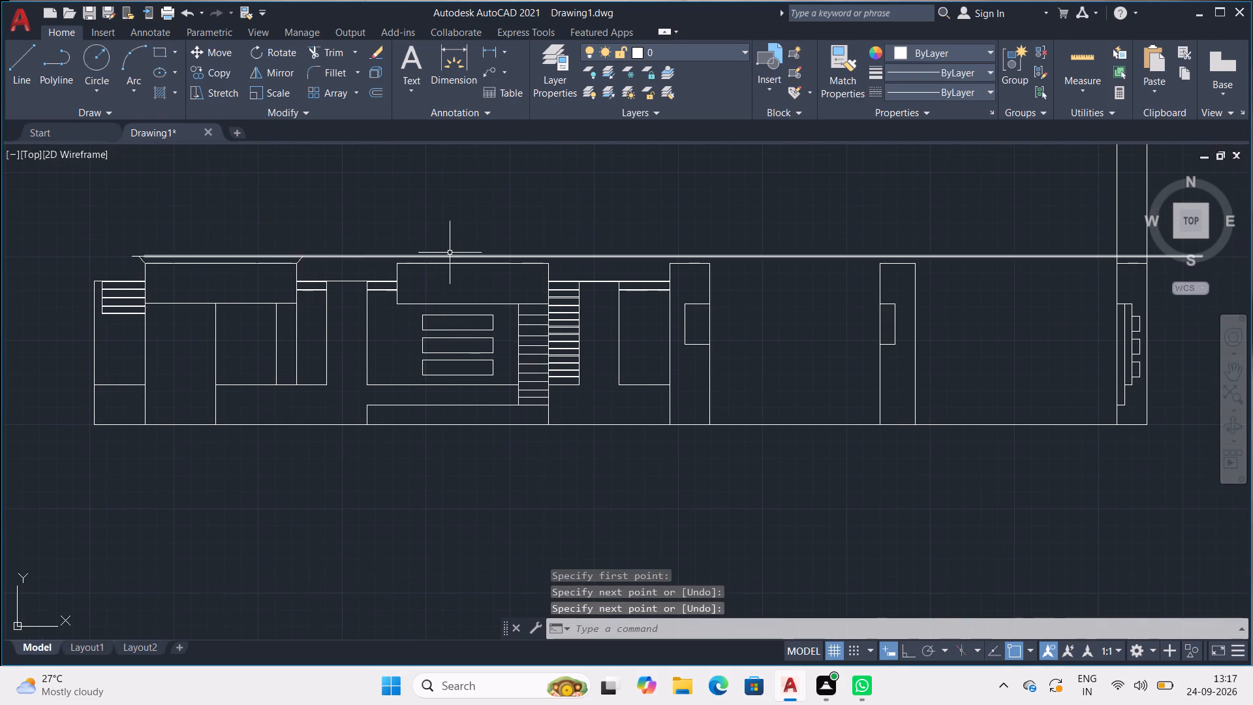
scroll(402, 249, "up", 3)
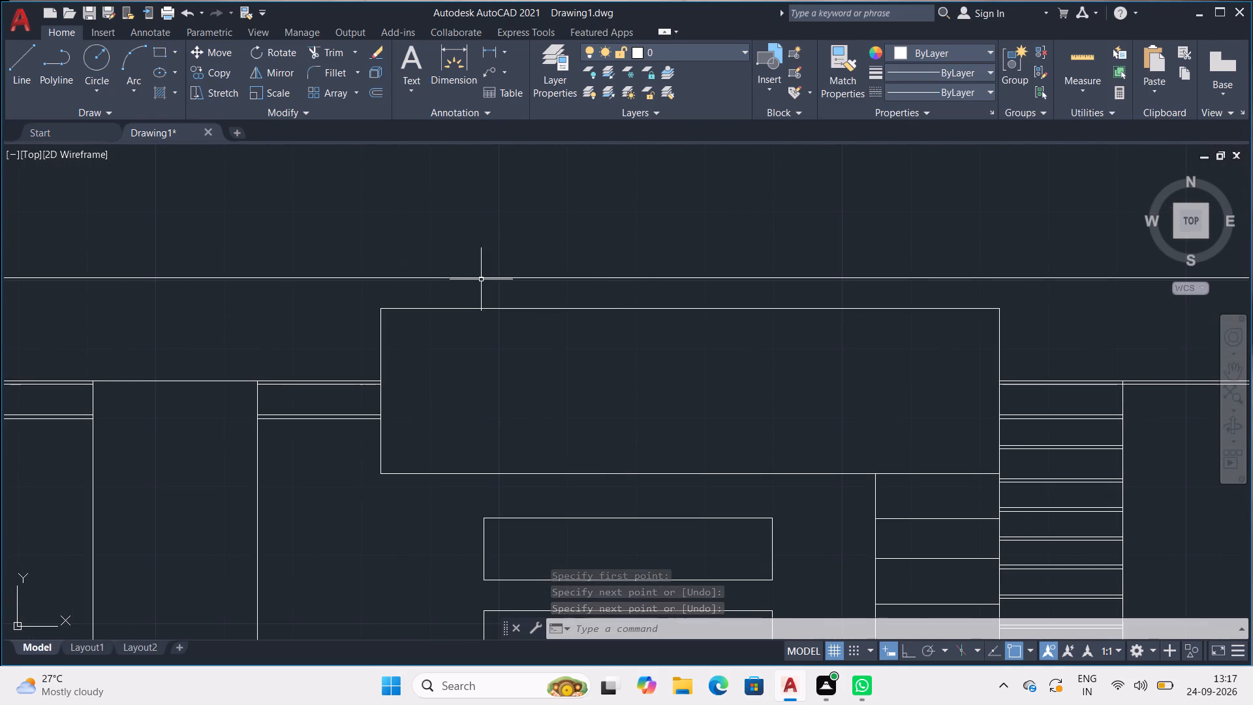
key("l")
key("Return")
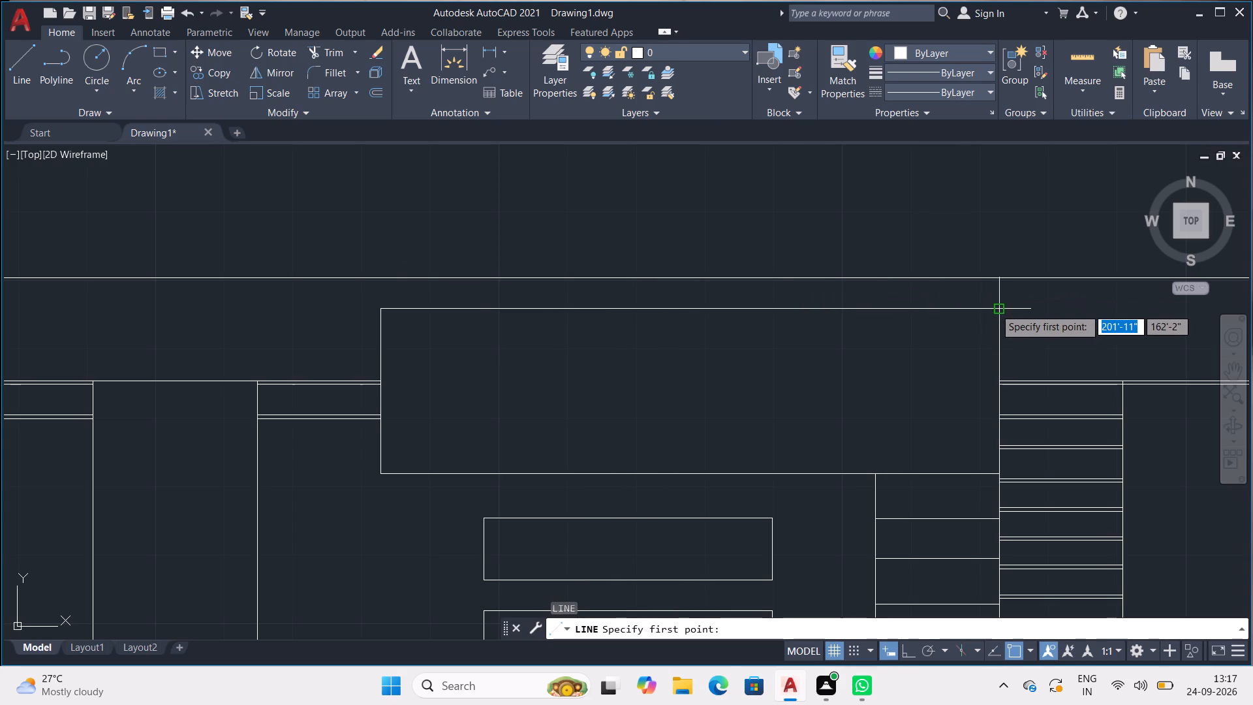
left_click(995, 308)
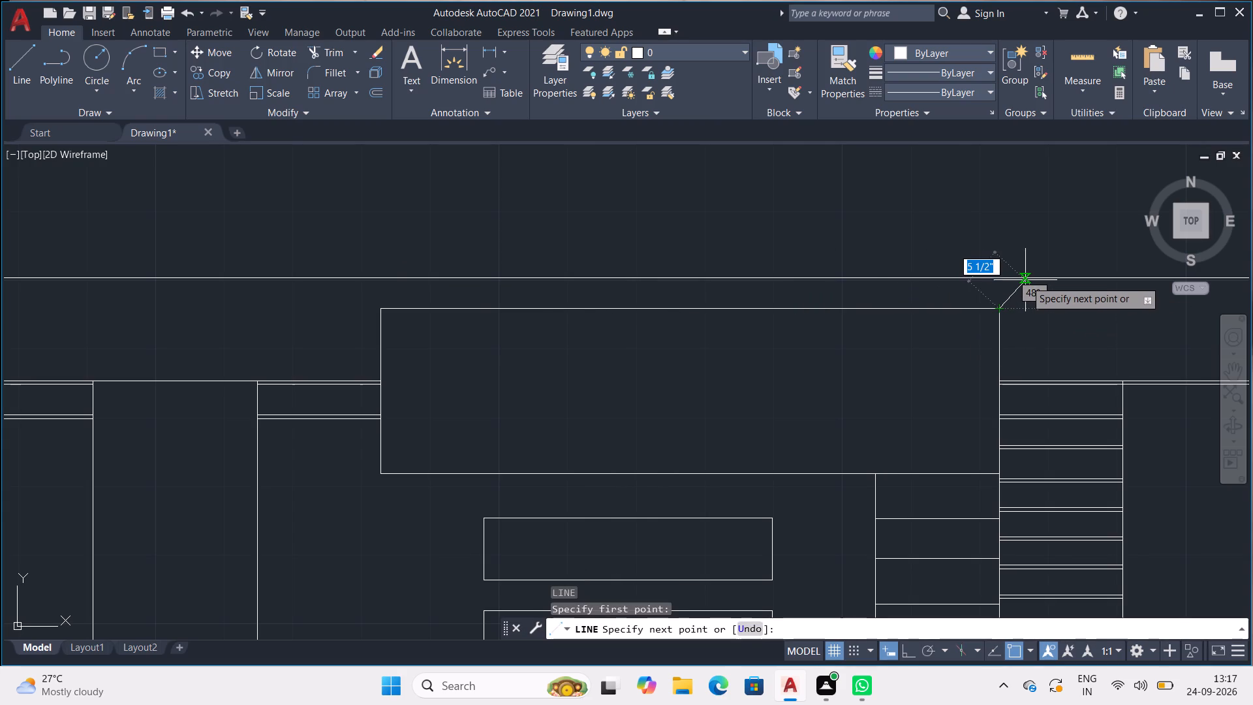
left_click(1029, 279)
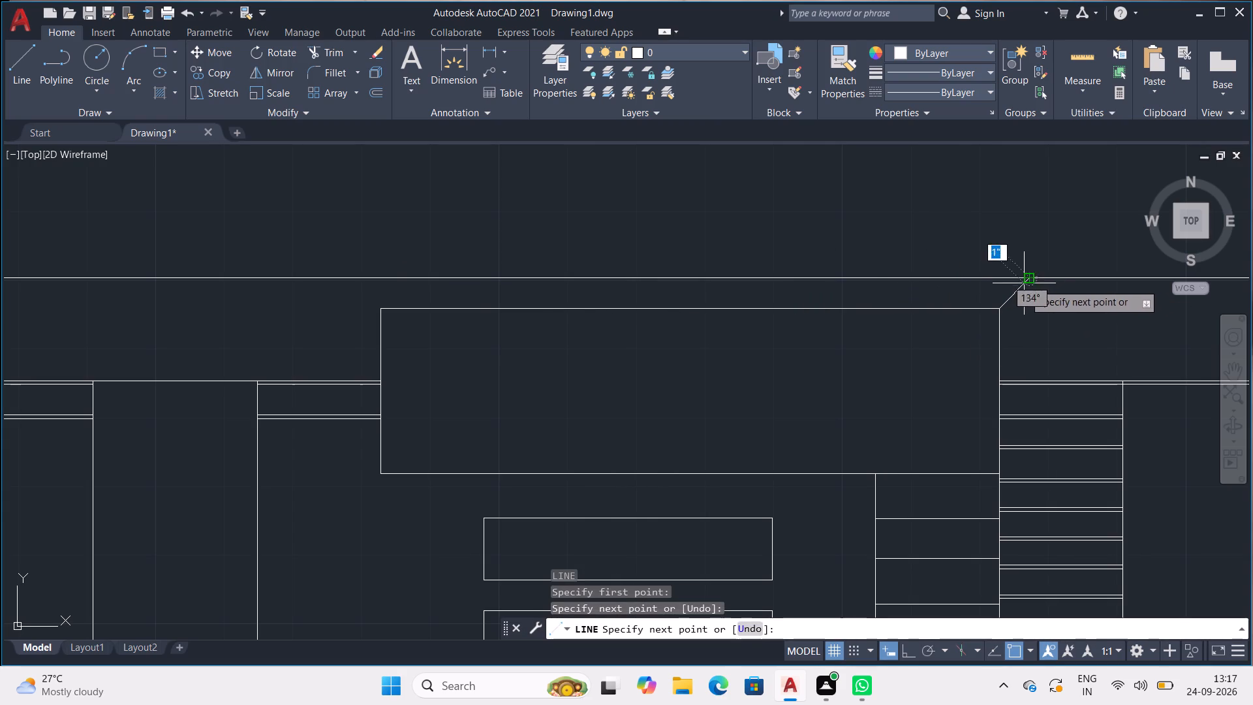
key("space")
key("space")
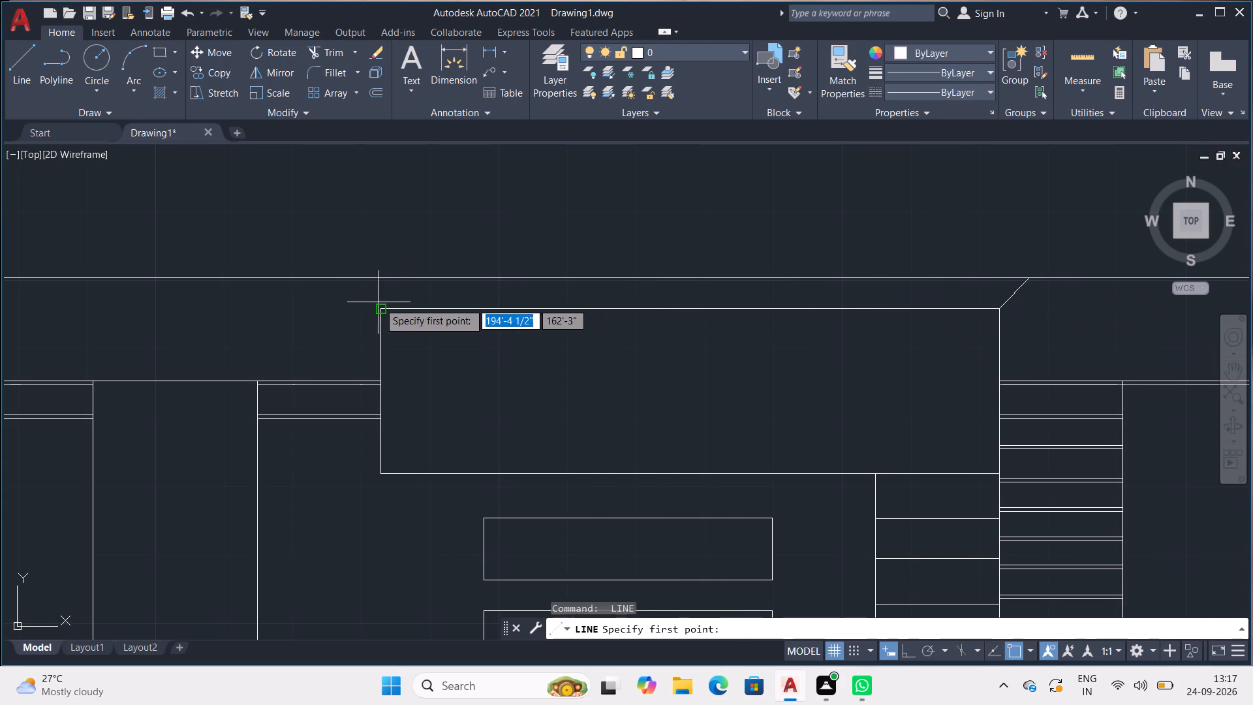
left_click(381, 309)
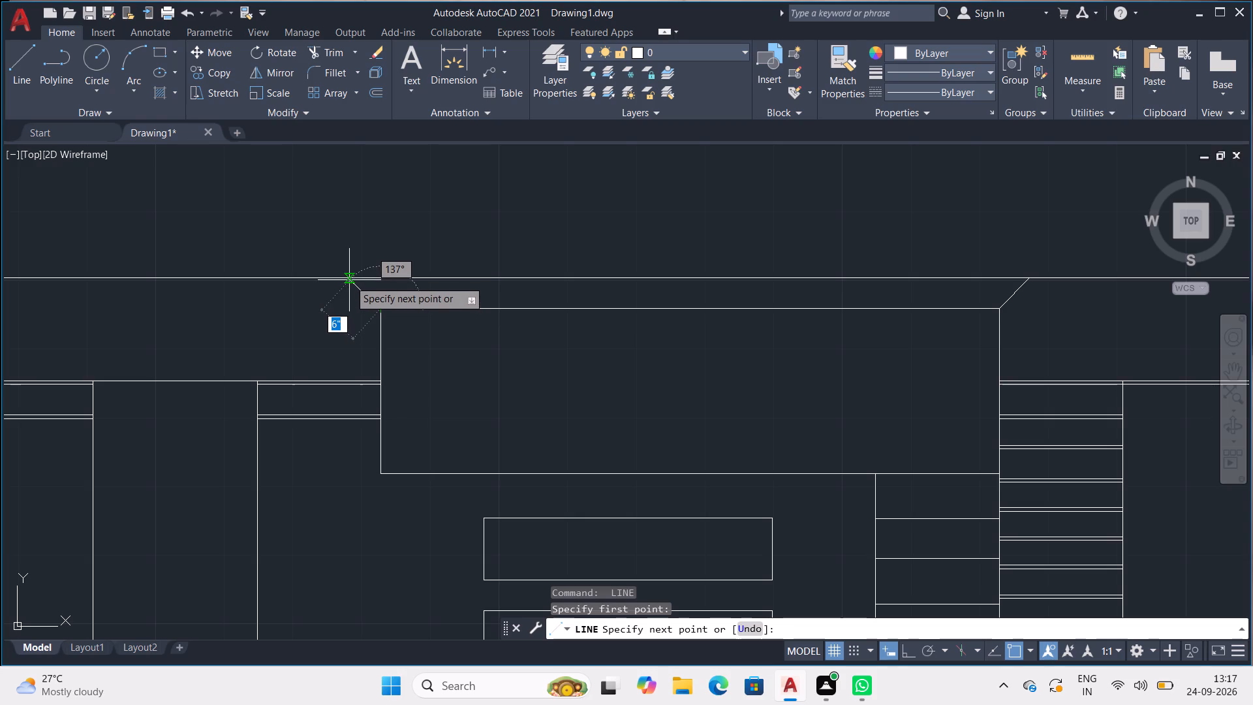
left_click(355, 278)
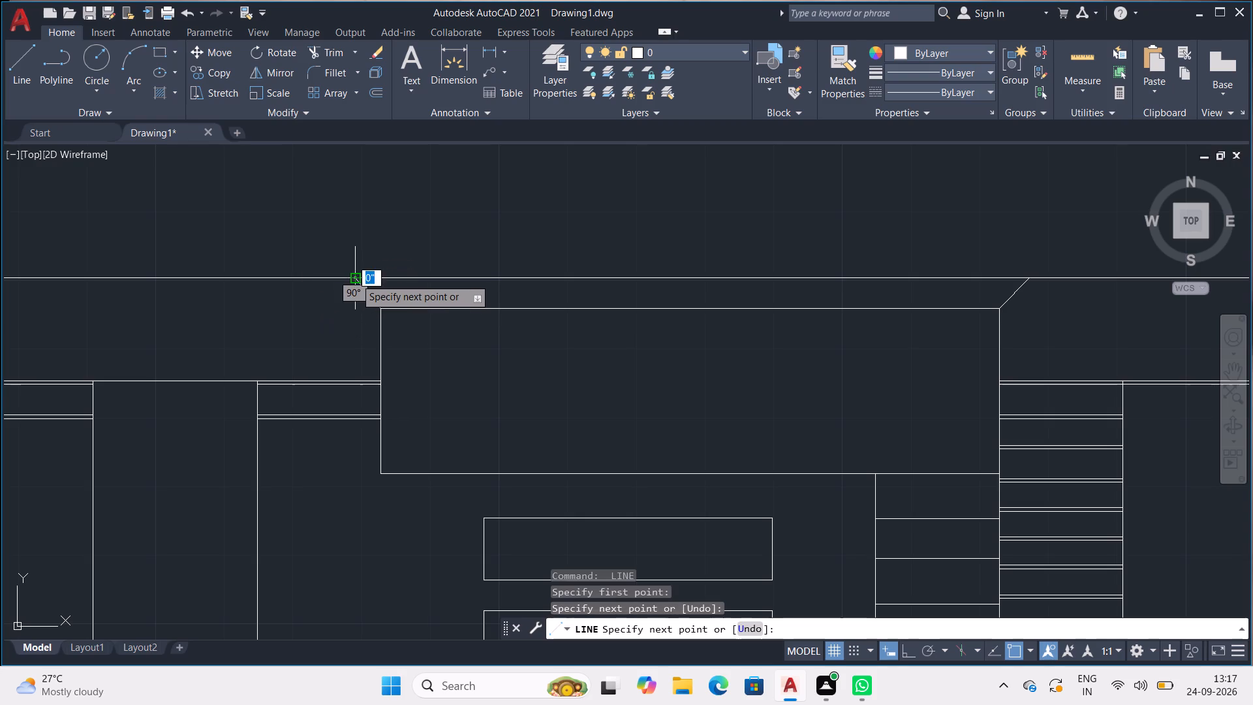
key("space")
Trim the top line between the facing slanted lines of the first and second raised boxes.
scroll(580, 269, "down", 2)
middle_click_drag(711, 289, 565, 314)
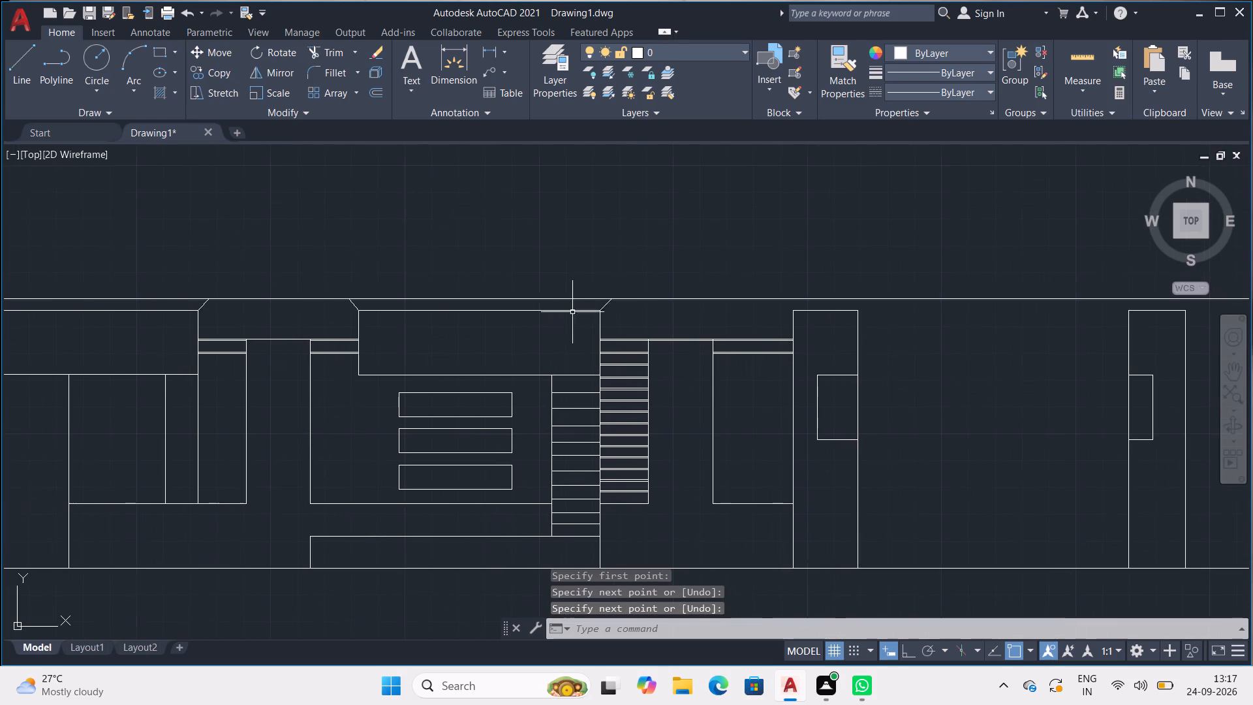
type("TR")
key("Return")
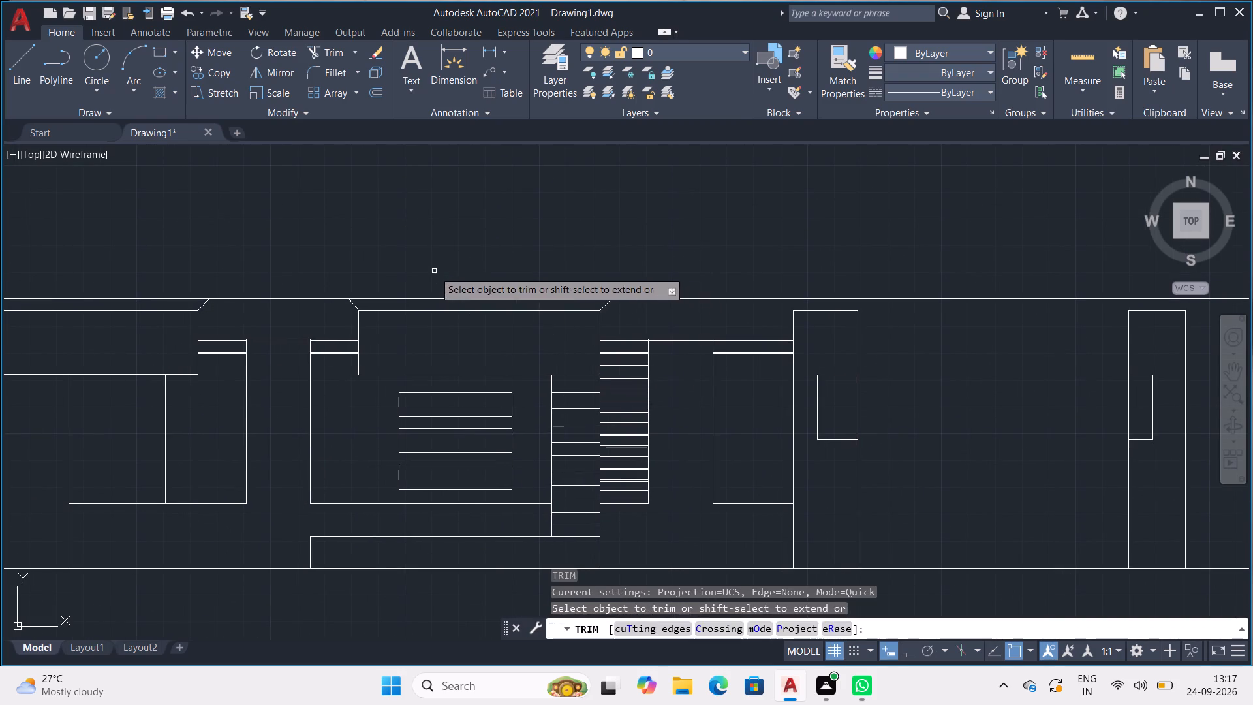
left_click_drag(293, 275, 294, 304)
Trim the top line's short overhang beyond the first raised box's outer slanted line, and finish trimming.
scroll(247, 249, "down", 1)
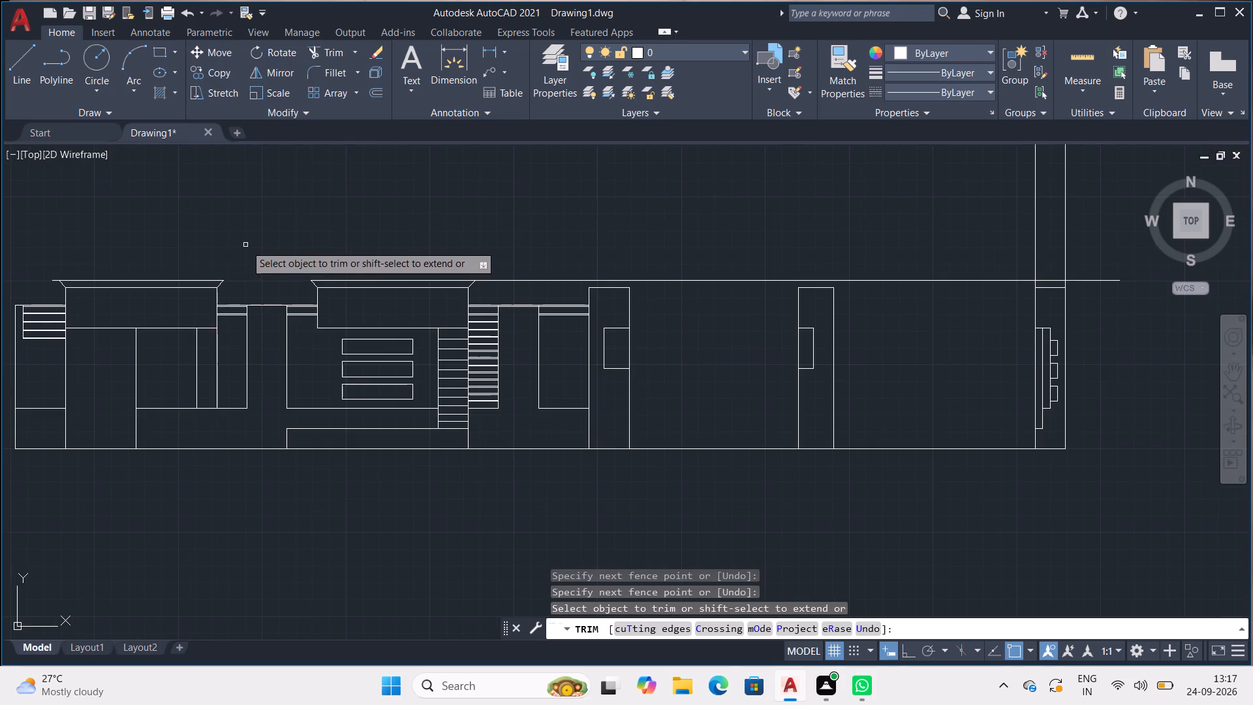
middle_click_drag(247, 244, 510, 248)
scroll(342, 258, "up", 4)
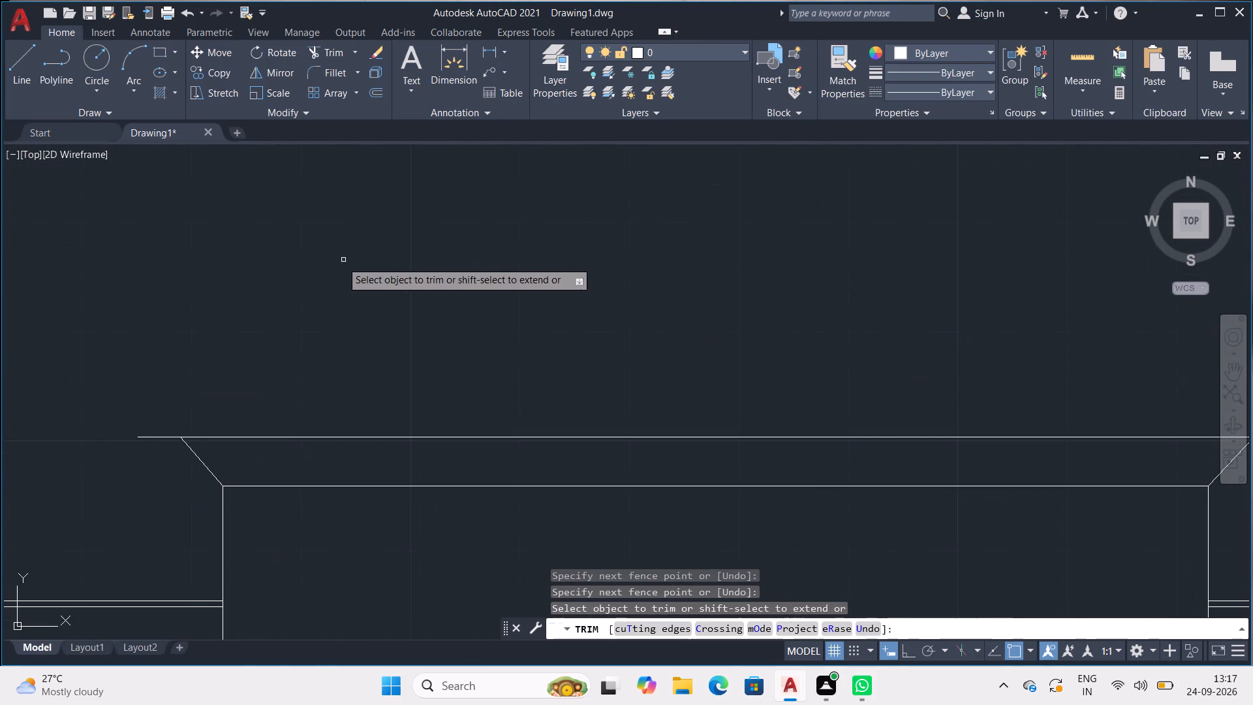
left_click_drag(153, 399, 153, 457)
scroll(279, 291, "down", 3)
middle_click_drag(578, 282, 574, 285)
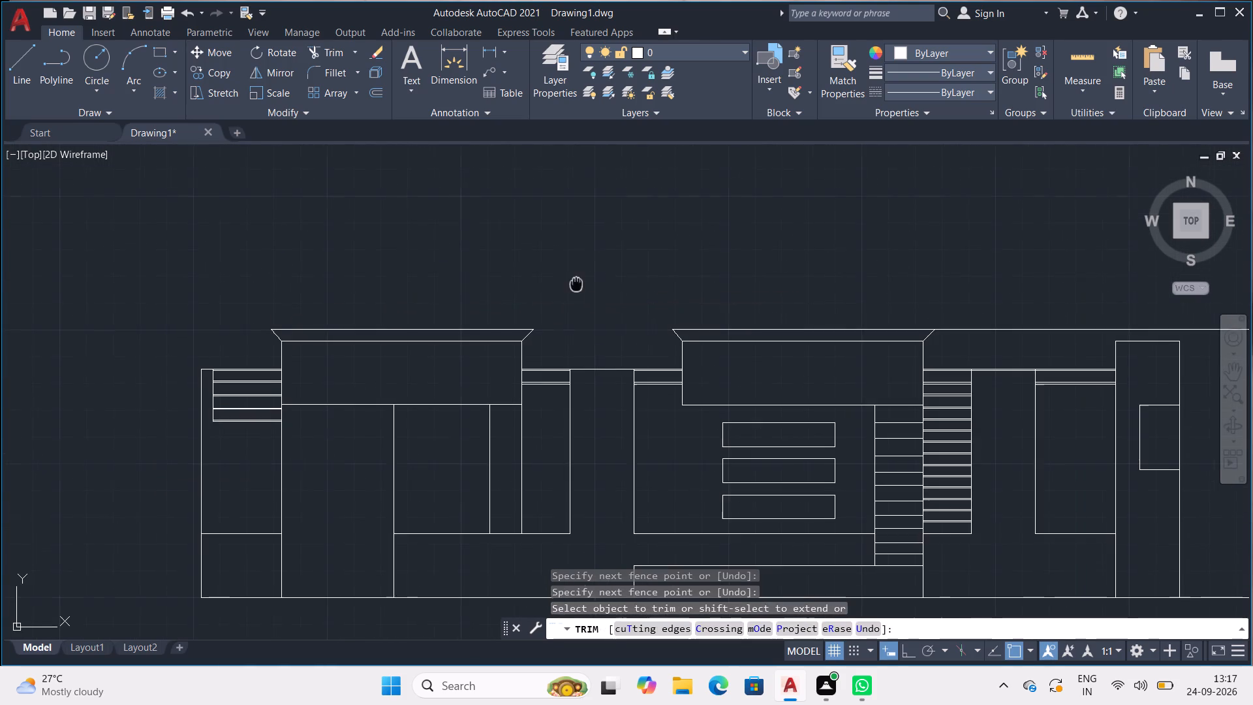
middle_click_drag(574, 285, 44, 280)
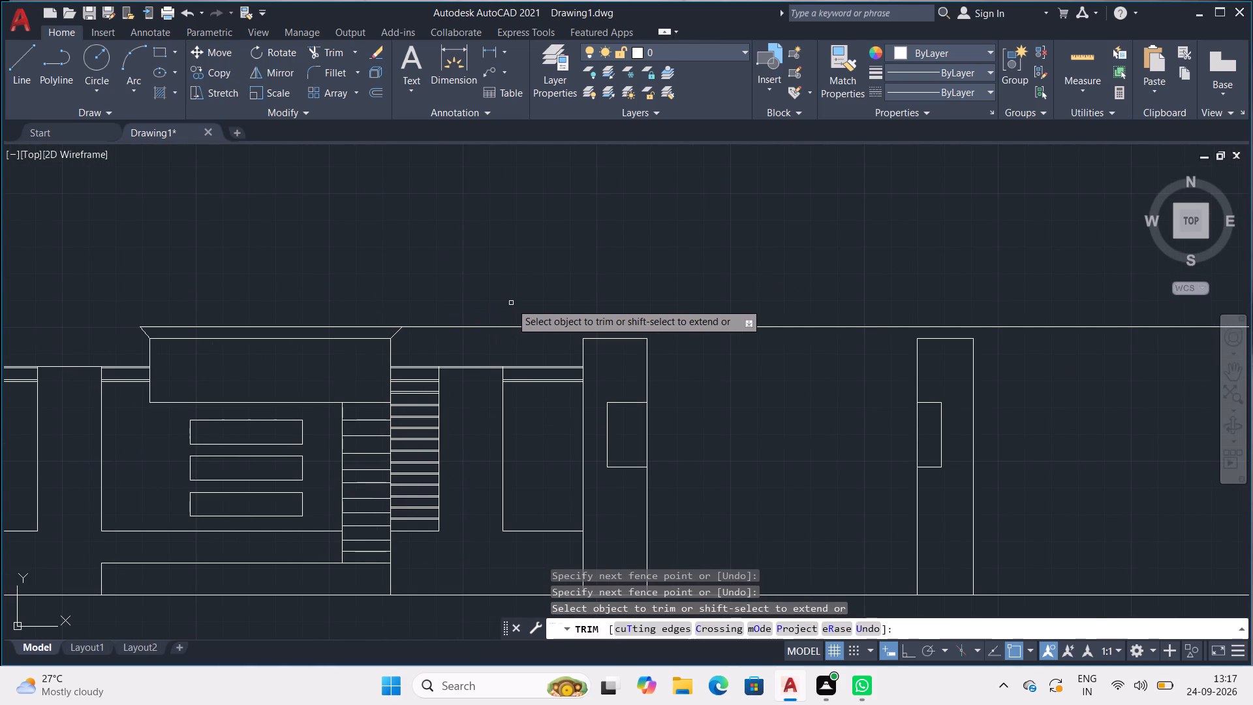
key("Escape")
key("Escape")
Draw an outward-slanting line about 6" long from each top corner of the narrow tall box after the second raised box up to the top line.
key("l")
key("Return")
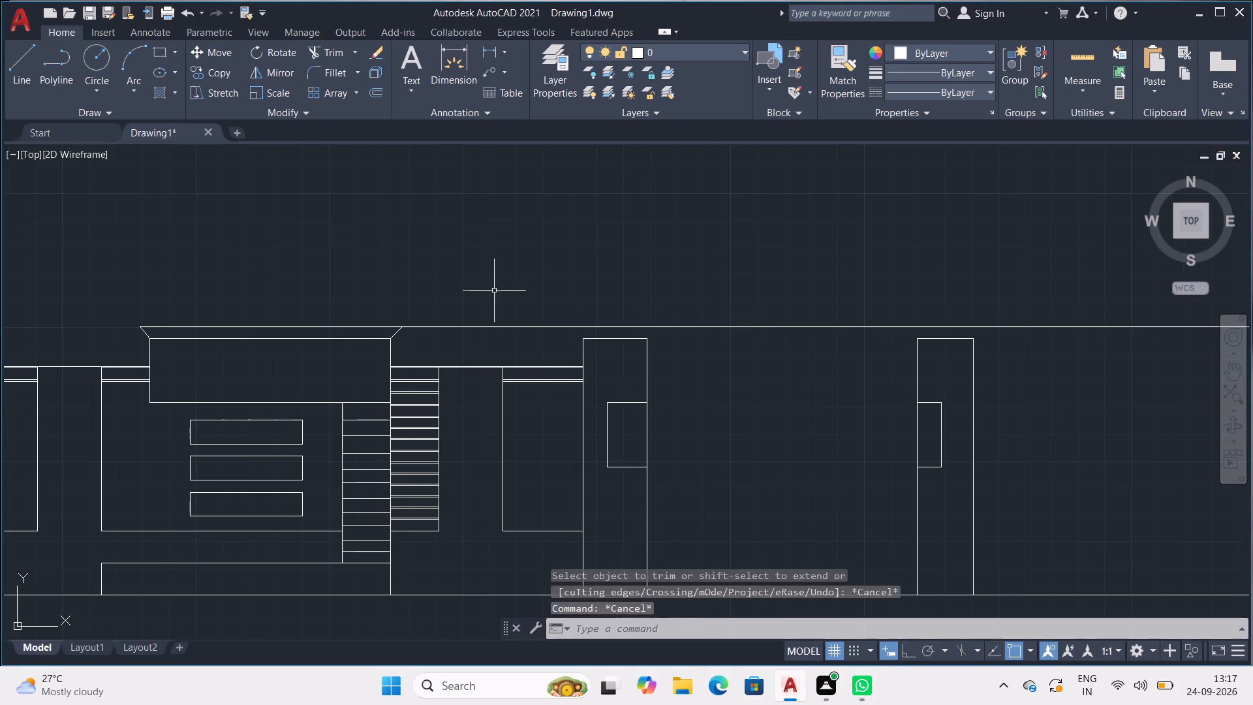
middle_click_drag(681, 315, 519, 307)
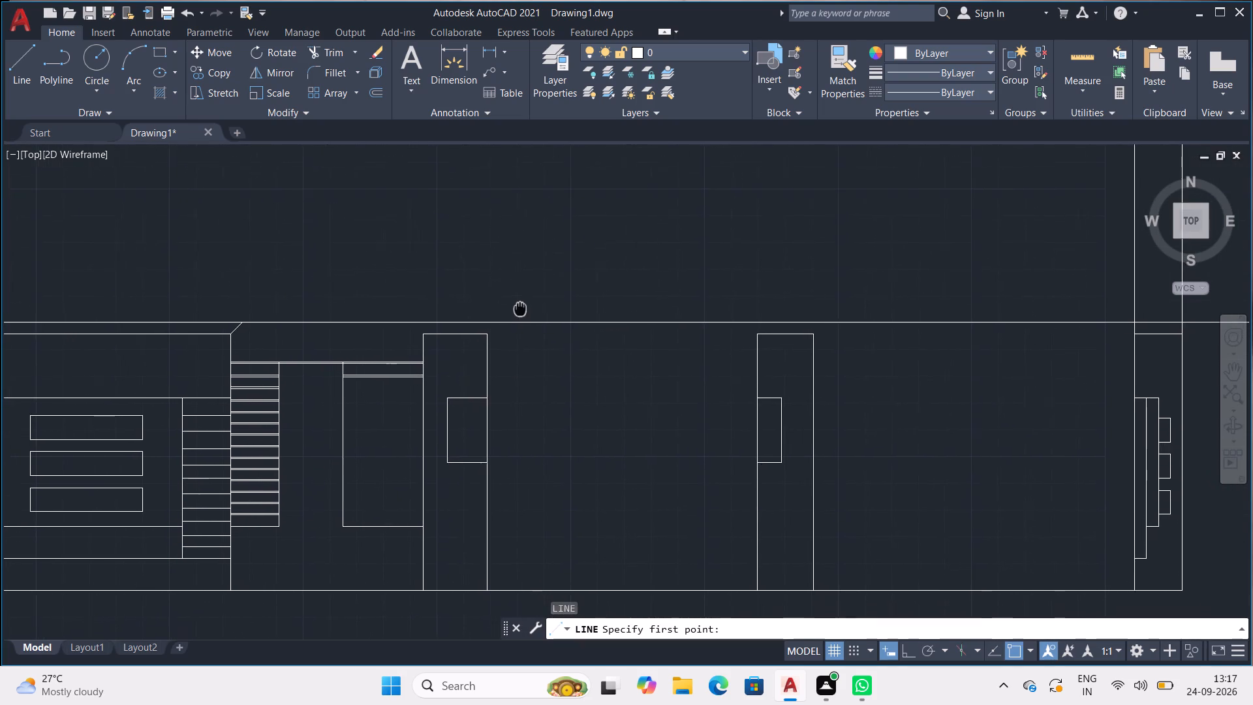
middle_click_drag(519, 307, 512, 295)
scroll(477, 305, "up", 4)
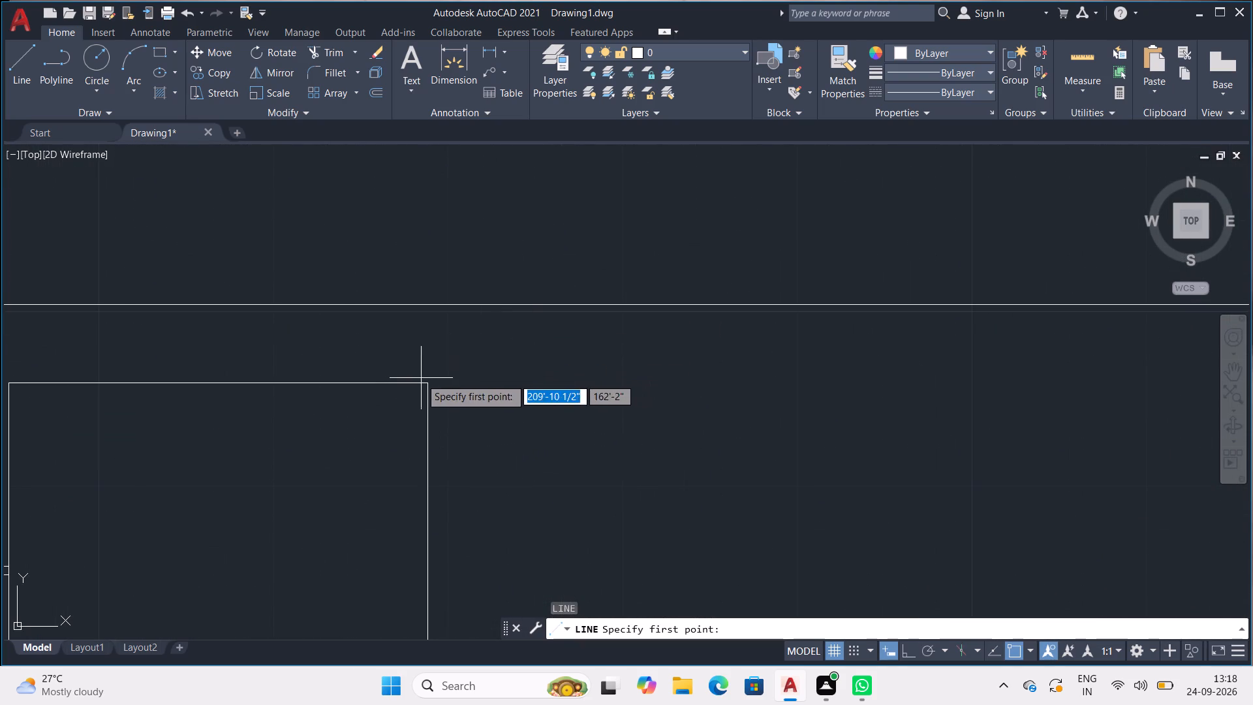
left_click(427, 384)
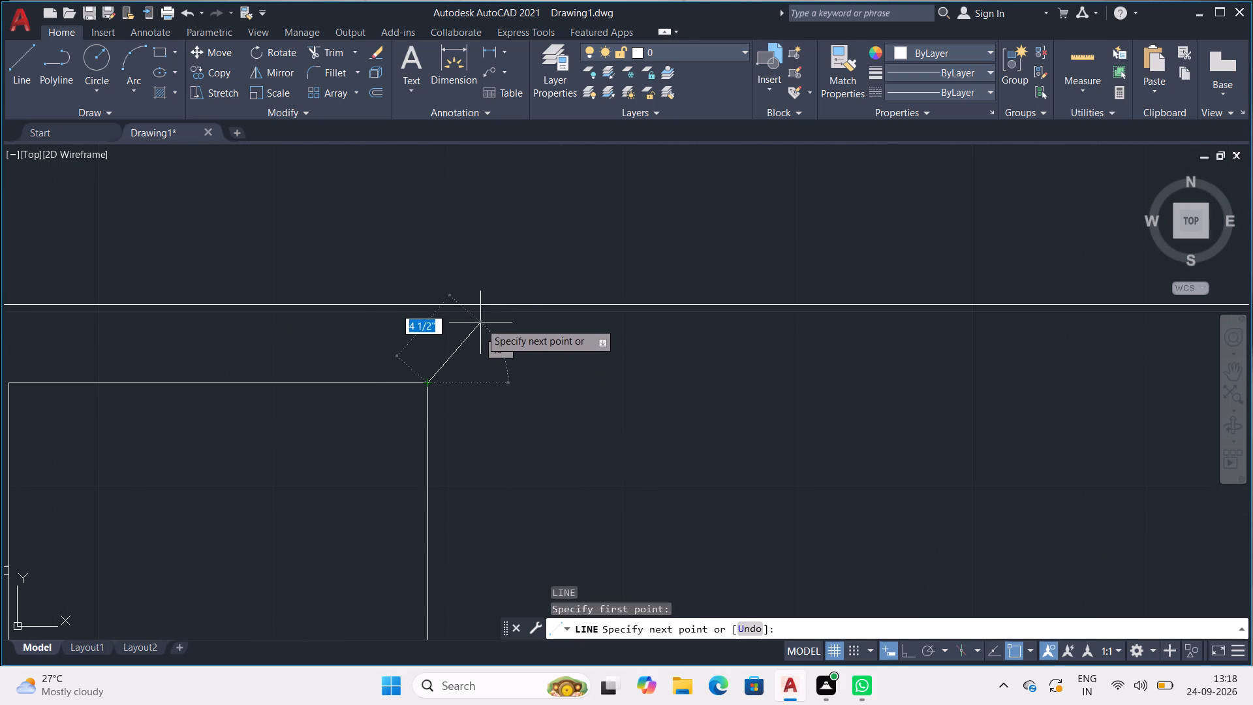
left_click(501, 305)
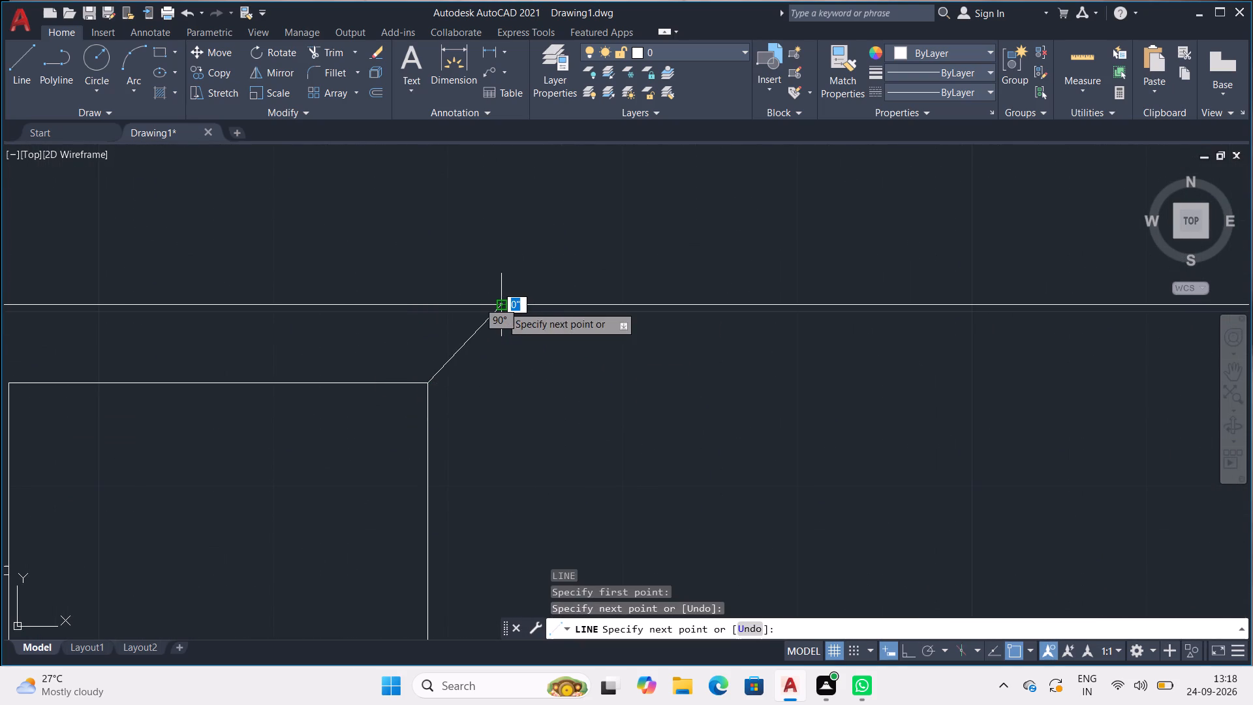
key("space")
middle_click_drag(403, 341, 944, 339)
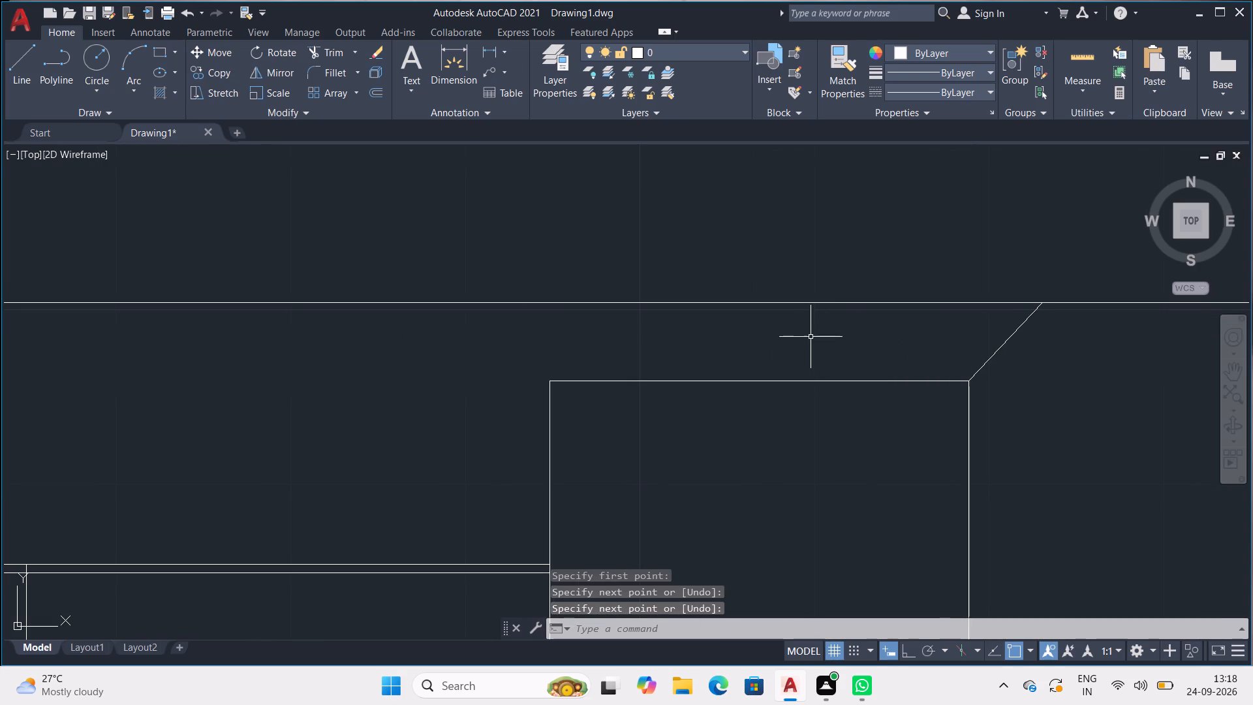
key("space")
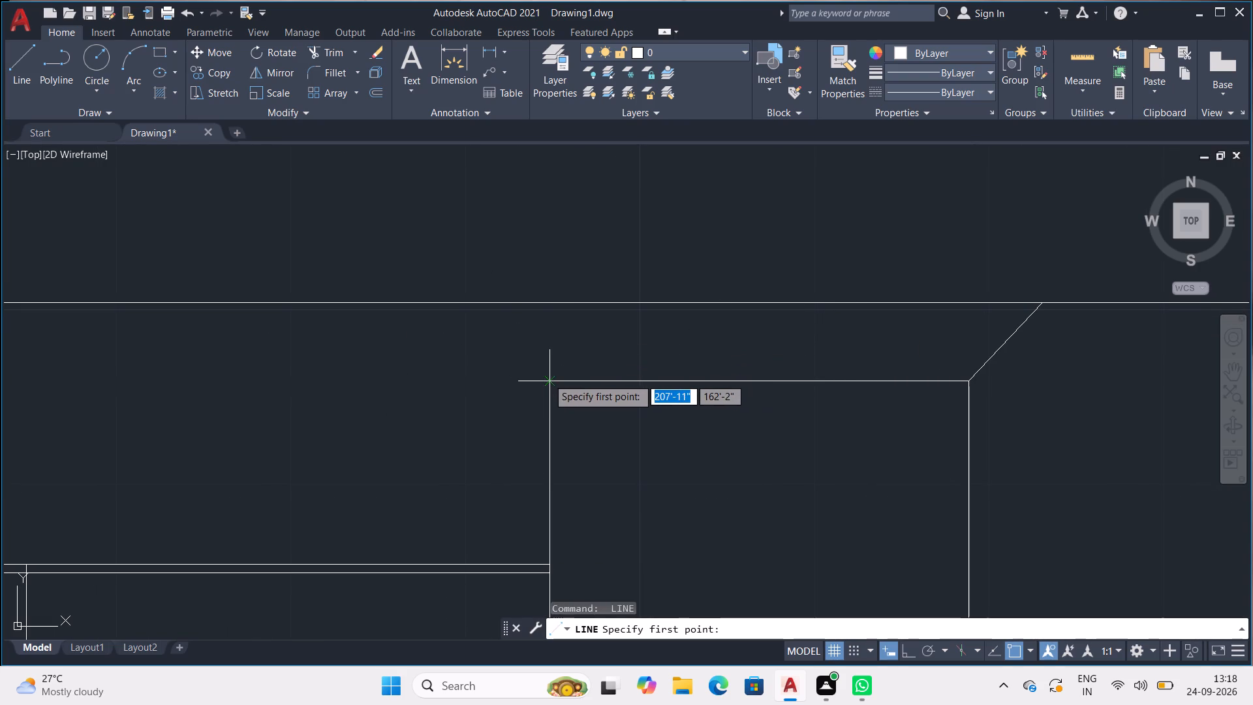
left_click(549, 378)
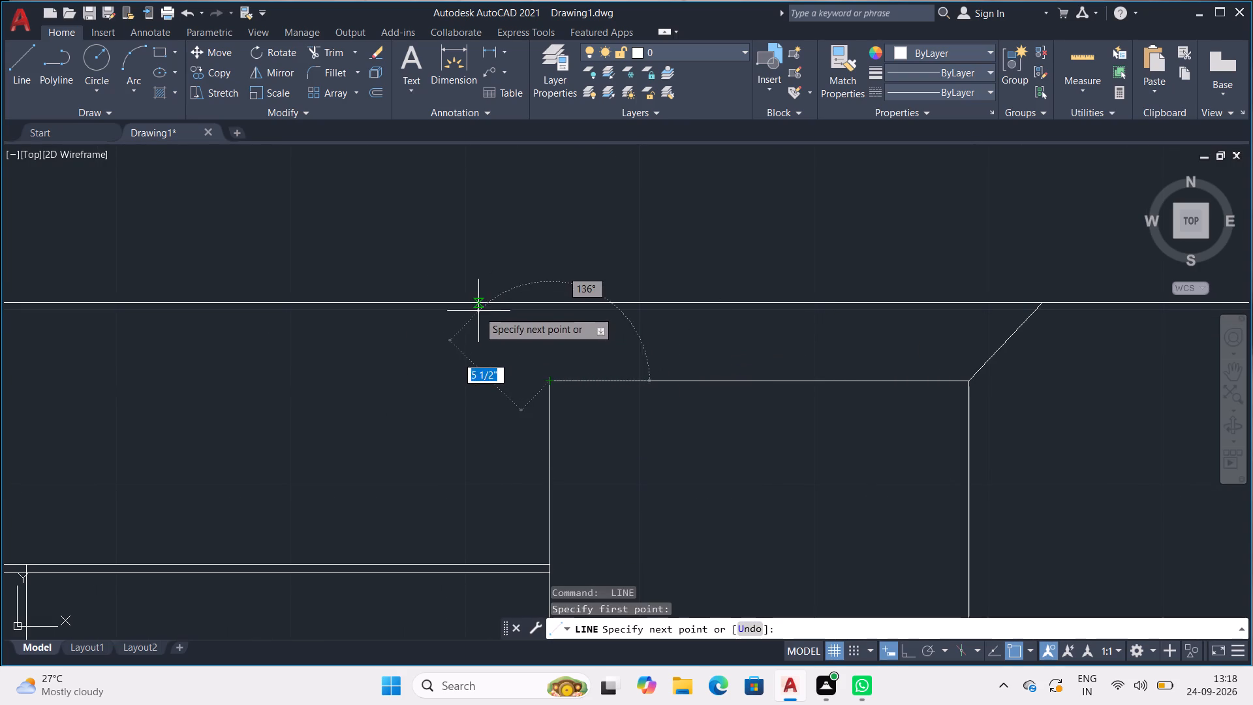
left_click(483, 302)
key("space")
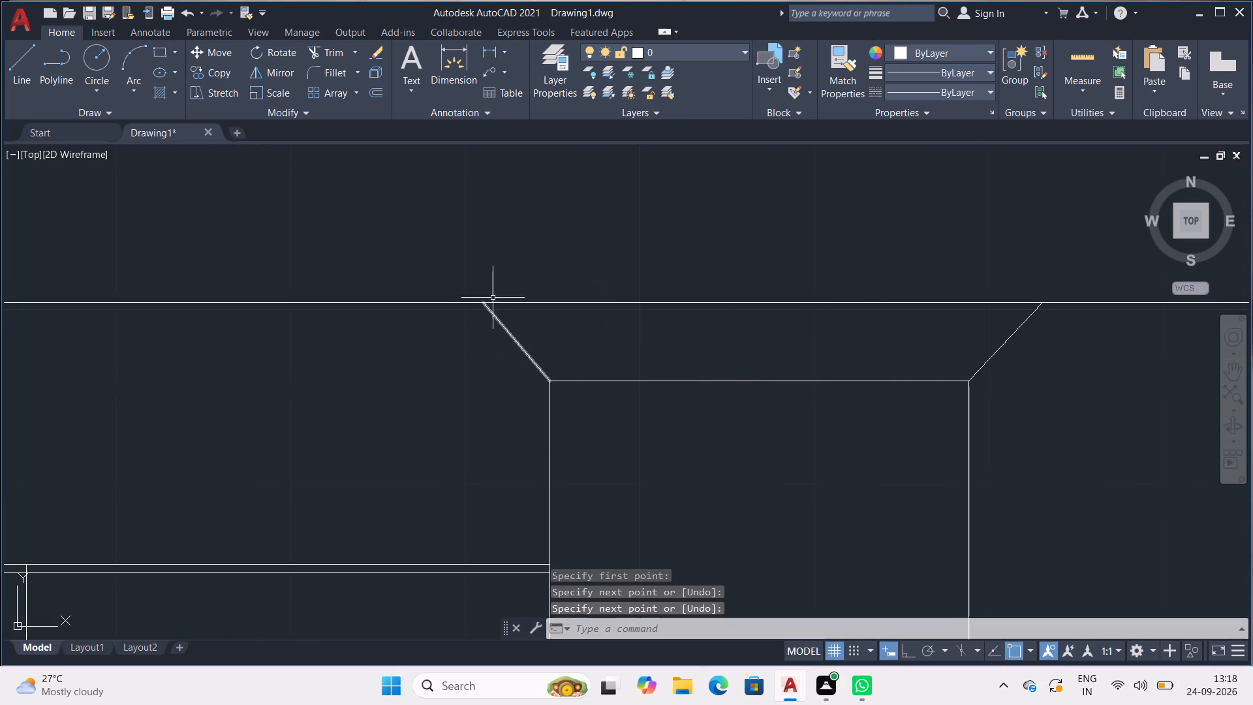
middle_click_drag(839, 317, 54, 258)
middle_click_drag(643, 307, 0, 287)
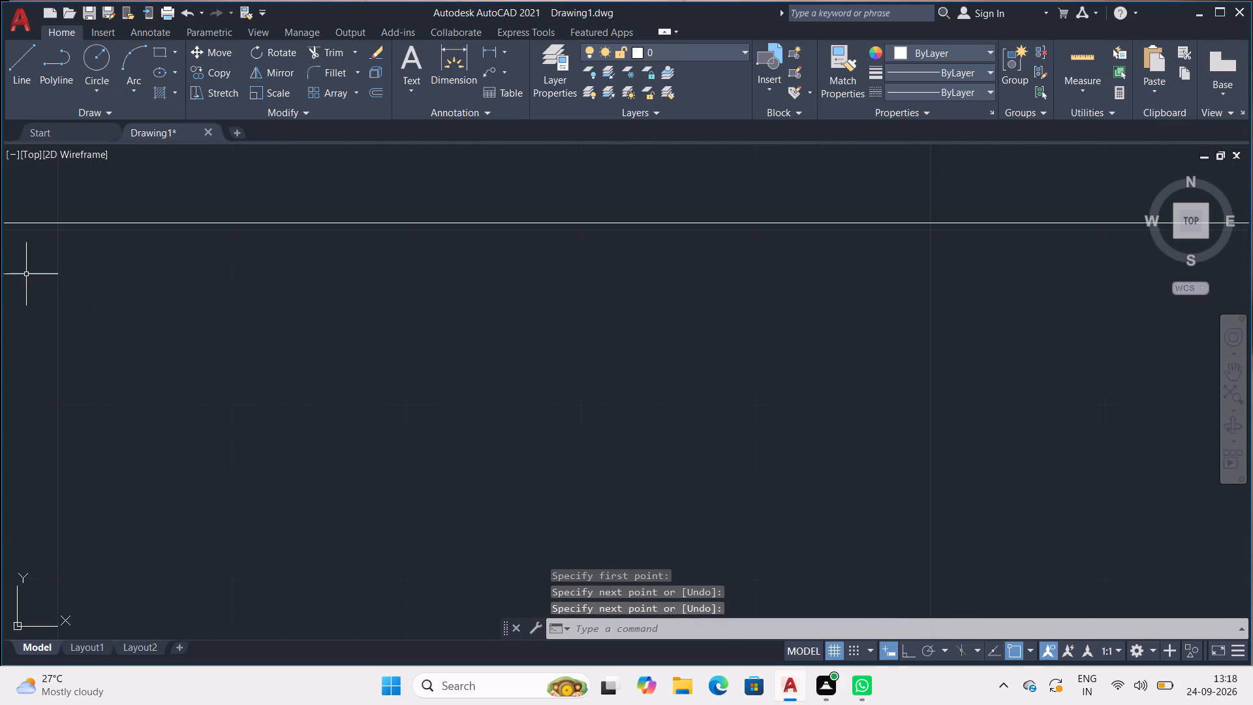
Draw an outward-slanting line about 6" long from each top corner of the second narrow tall box up to the top line.
middle_click_drag(732, 358, 123, 308)
key("l")
key("Return")
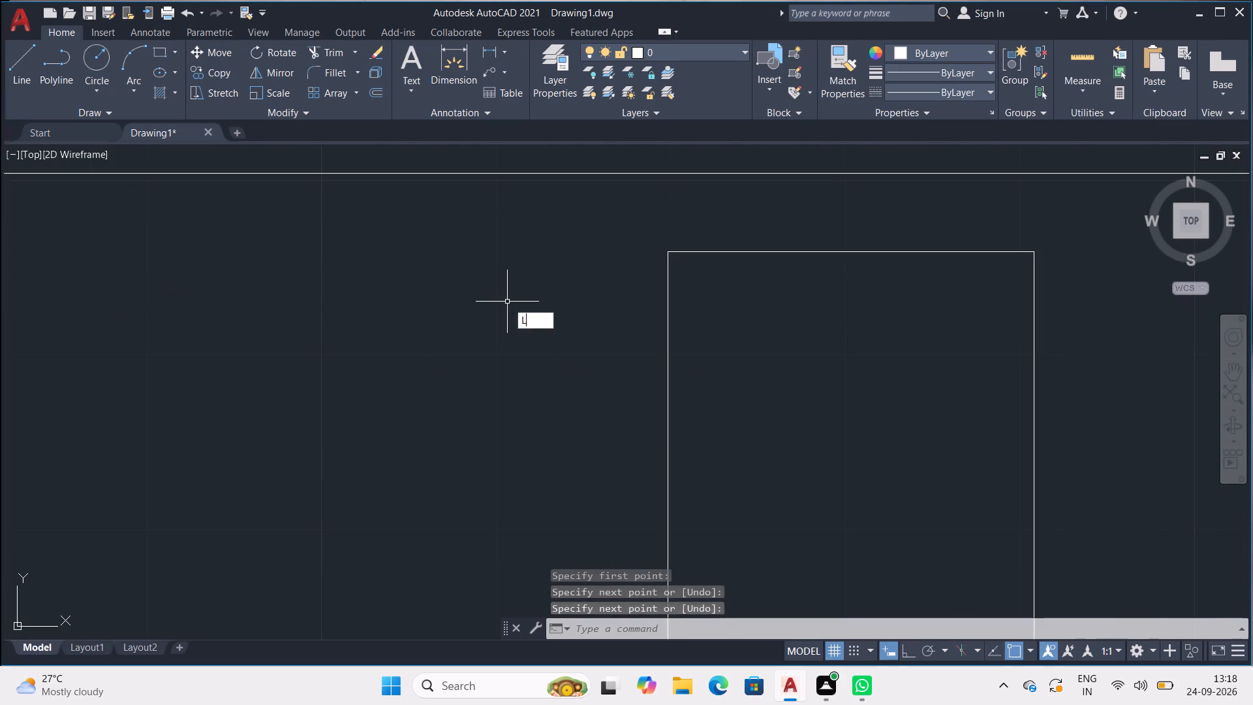
middle_click_drag(745, 277, 335, 316)
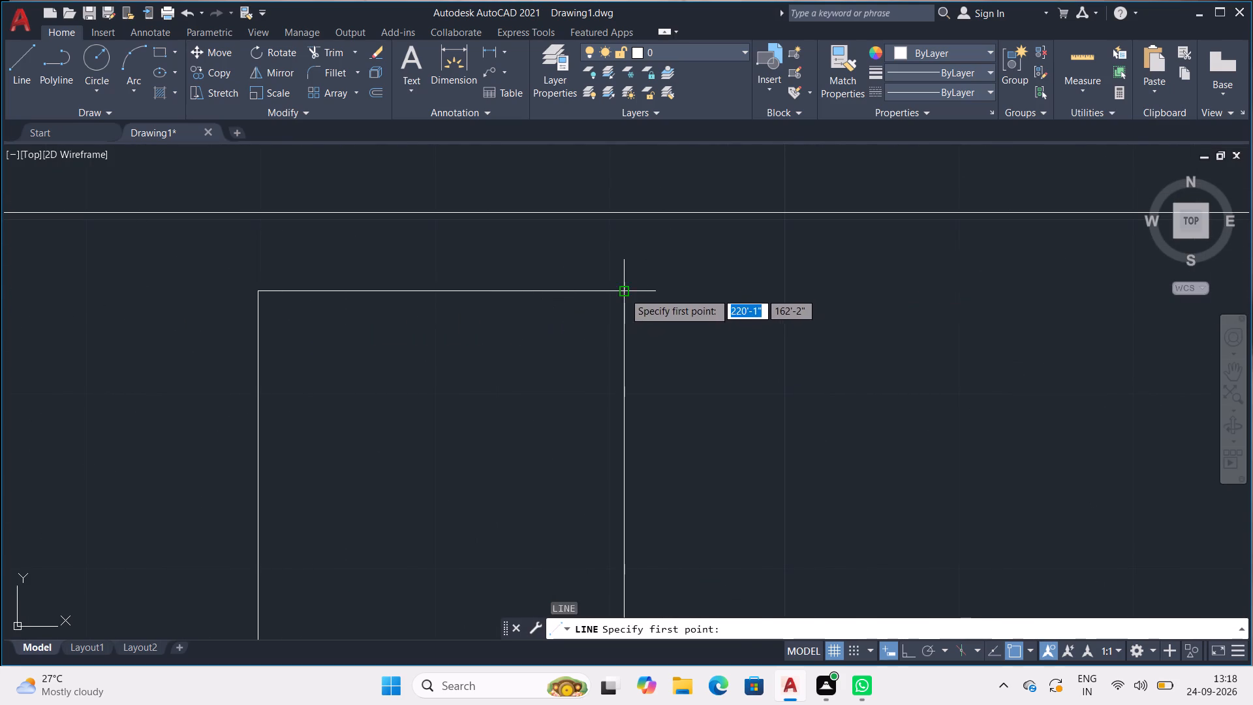
left_click(624, 292)
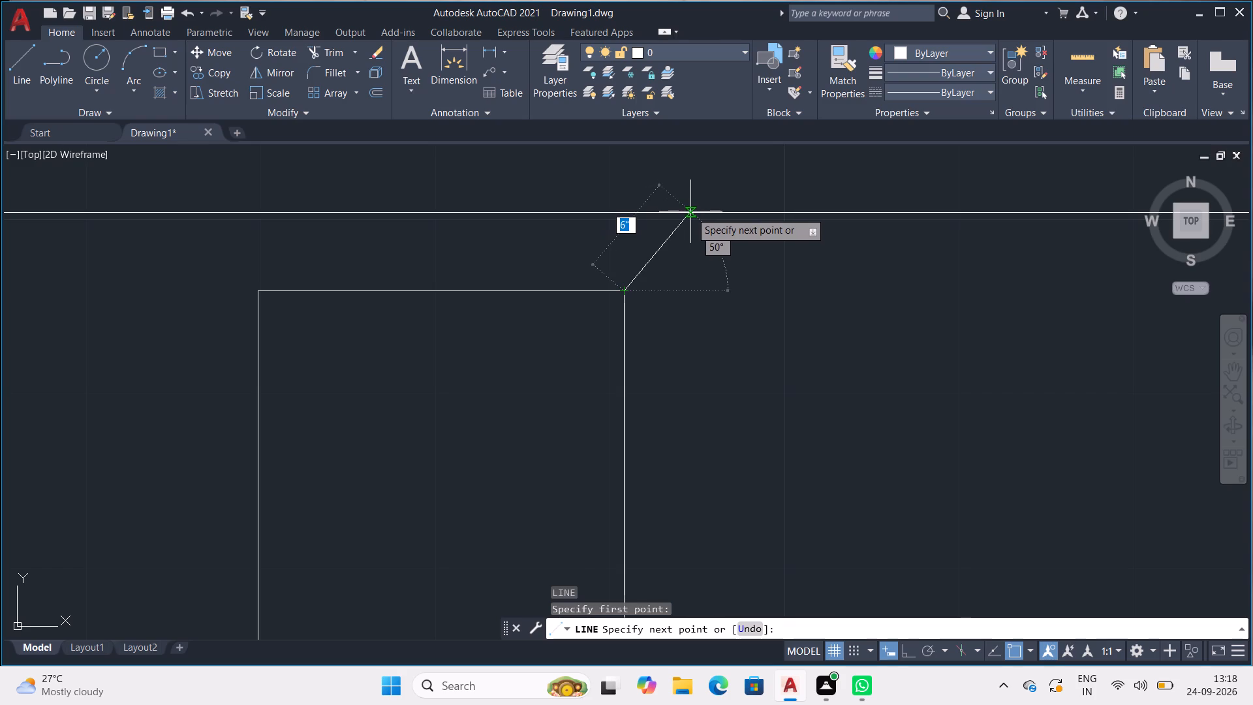
left_click(690, 211)
key("space")
key("space")
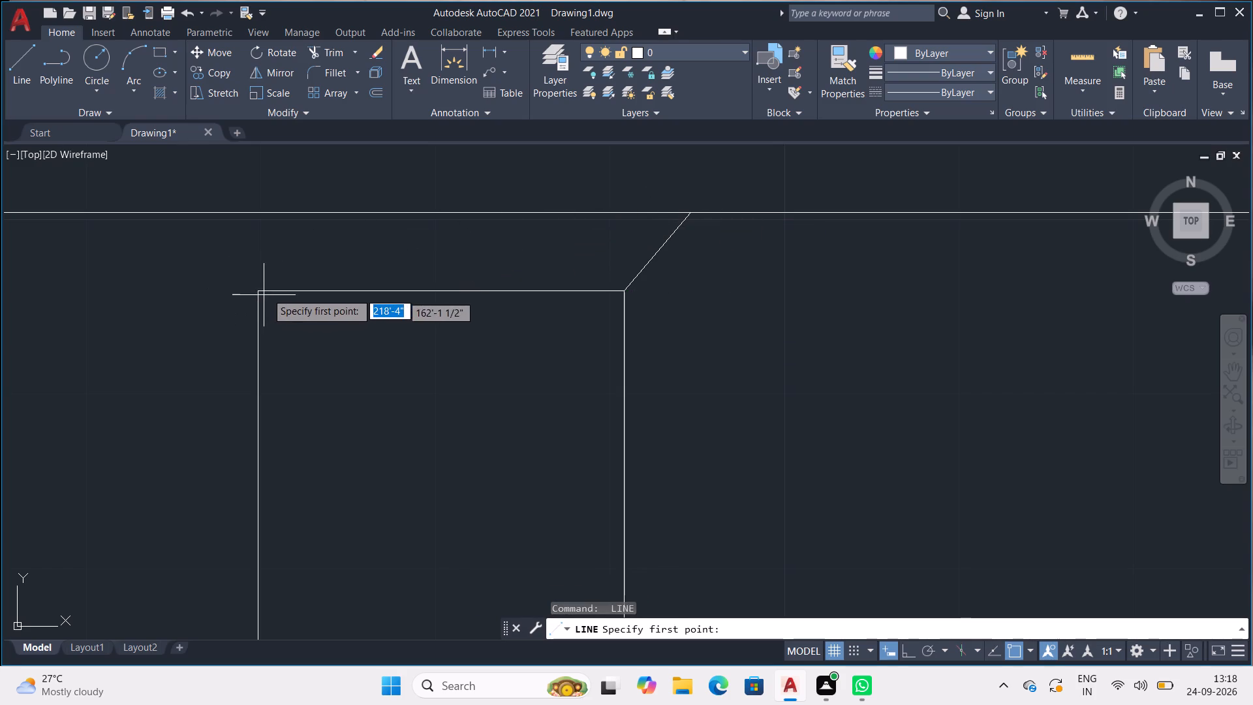
left_click(261, 290)
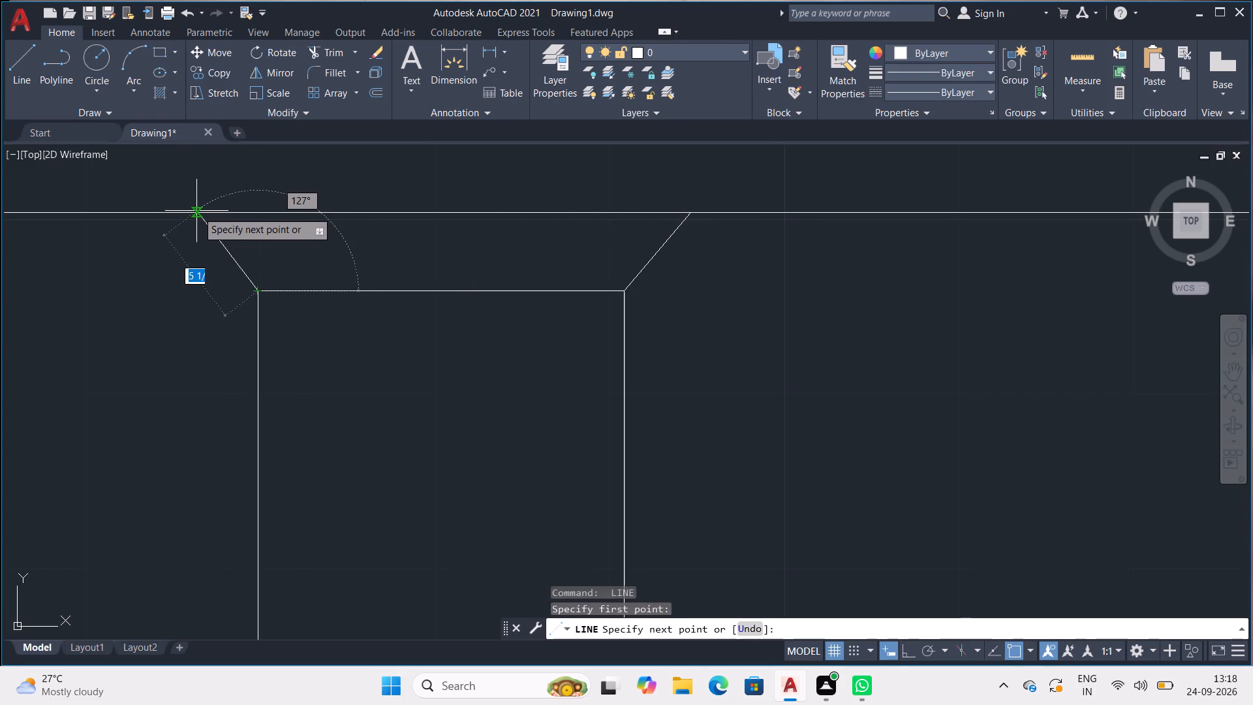
left_click(193, 211)
key("space")
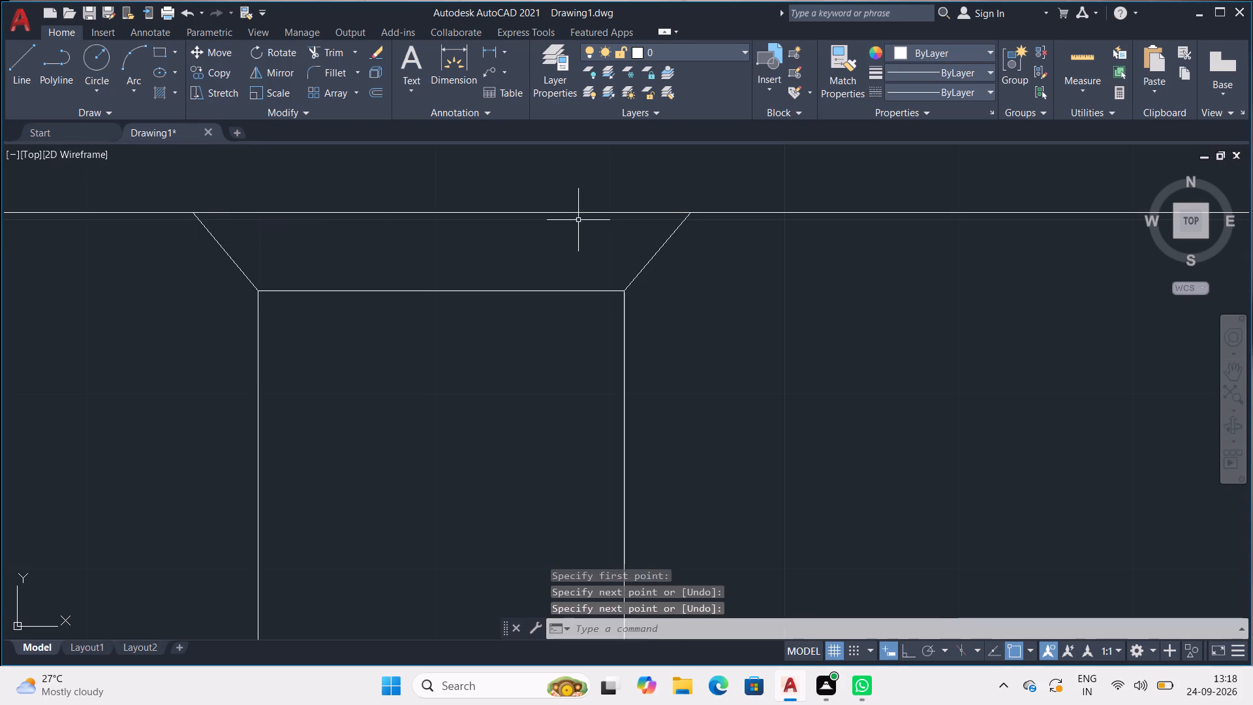
Draw an outward-slanting line about 6" long from each top corner of the last narrow tall box up to the top line.
middle_click_drag(594, 220, 0, 230)
middle_click_drag(640, 277, 132, 299)
scroll(588, 290, "down", 2)
scroll(739, 303, "down", 1)
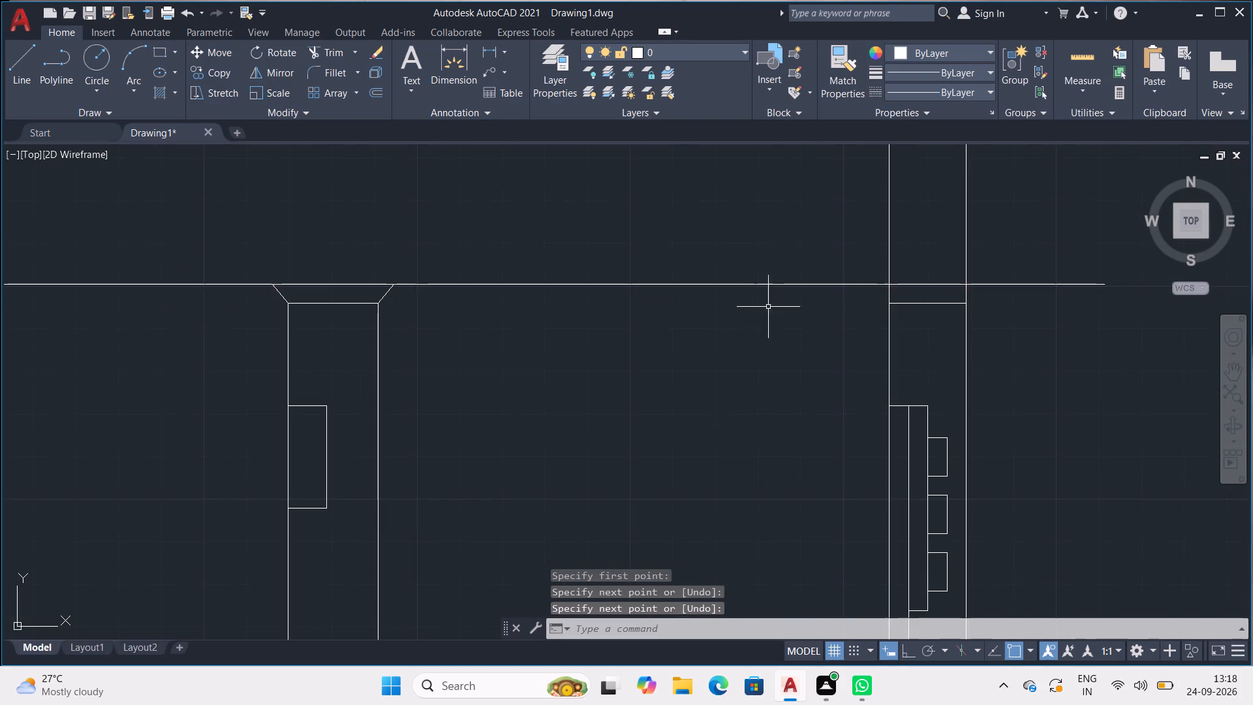
middle_click_drag(781, 306, 435, 312)
scroll(697, 301, "up", 3)
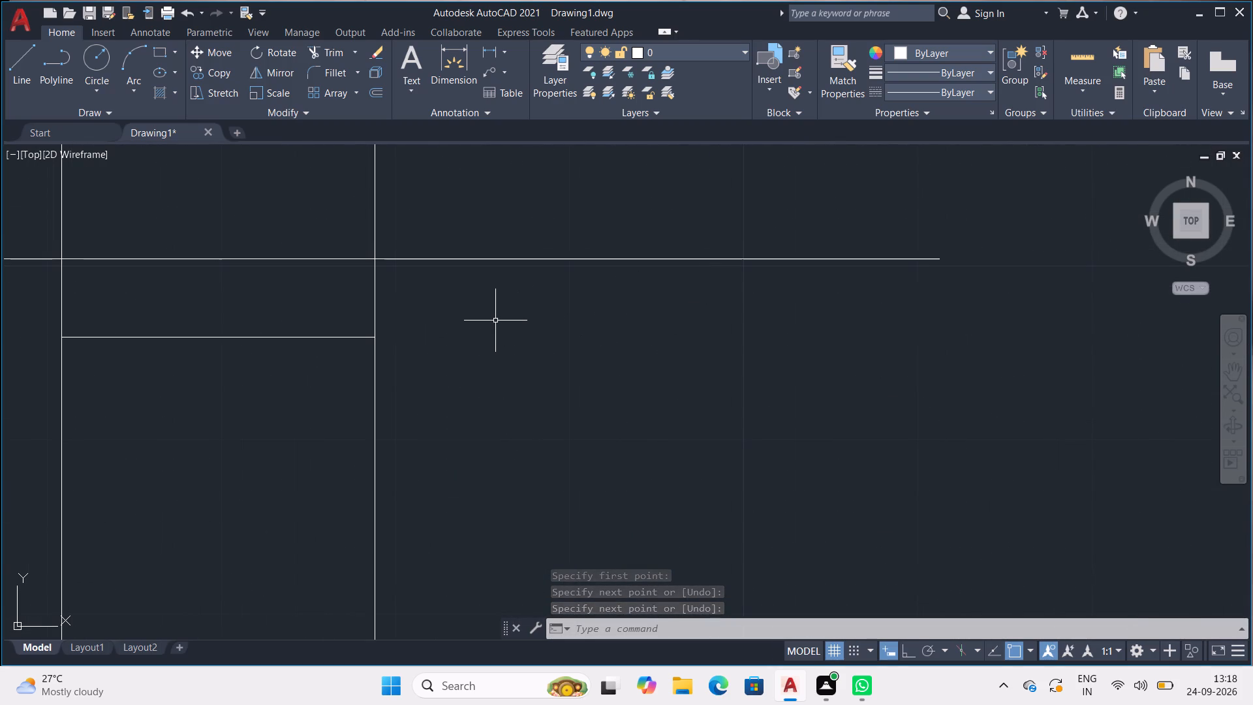
key("l")
key("Return")
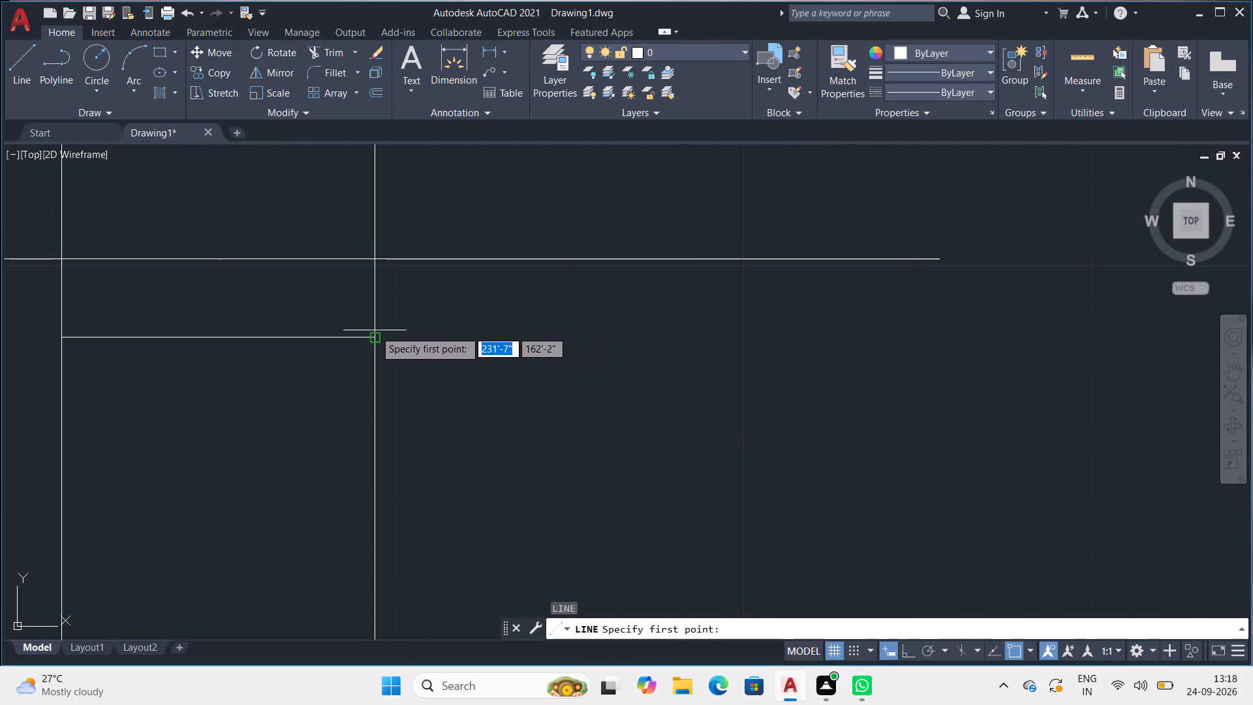
left_click(375, 329)
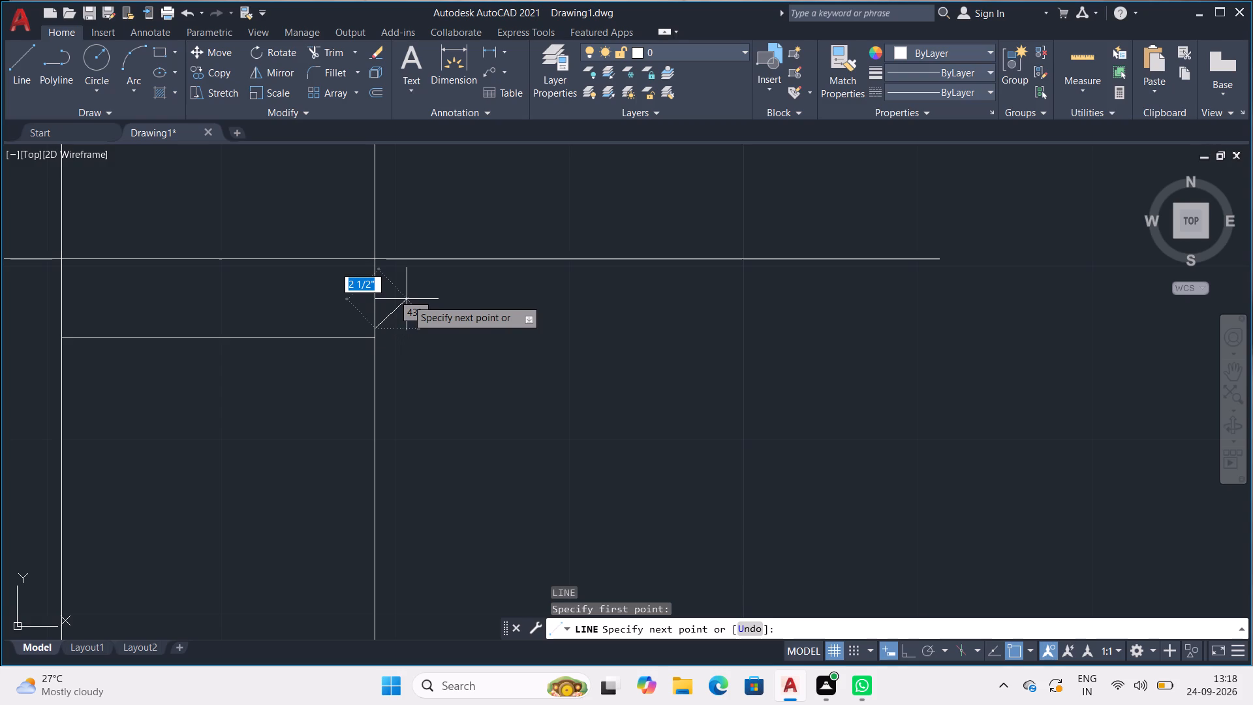
key("ctrl+z")
left_click_drag(379, 339, 386, 337)
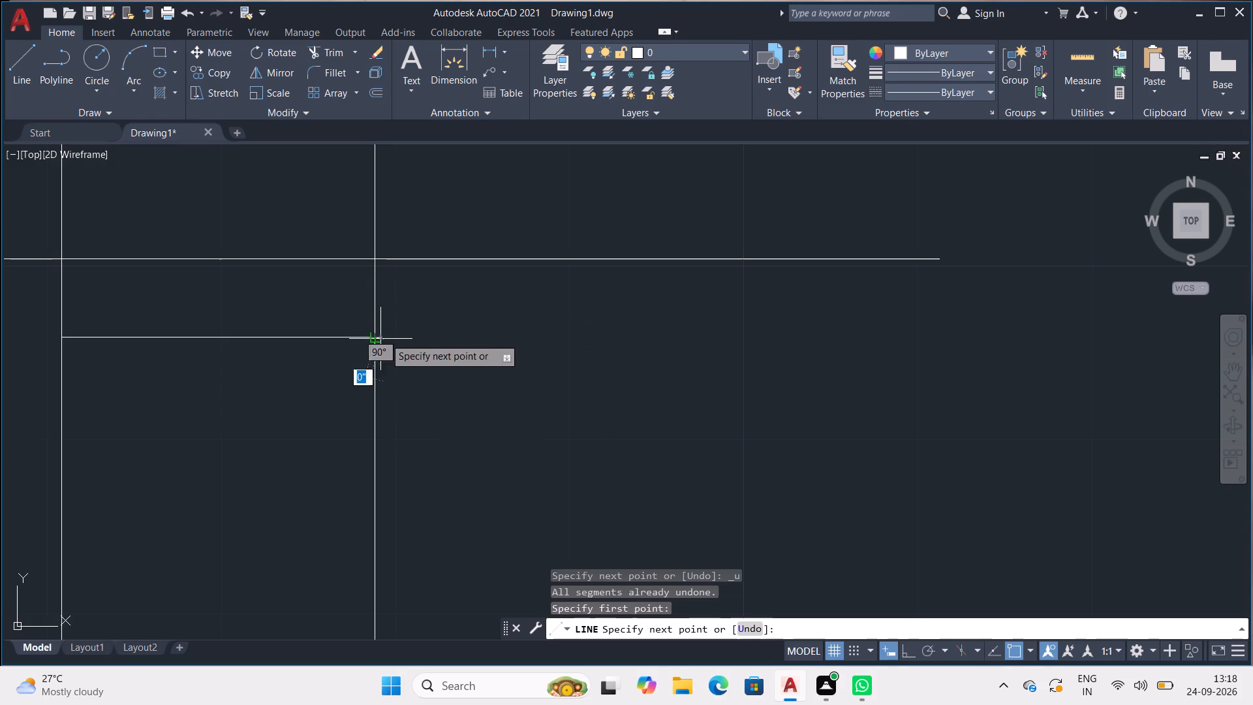
left_click(452, 261)
key("space")
middle_click_drag(306, 275, 685, 281)
key("l")
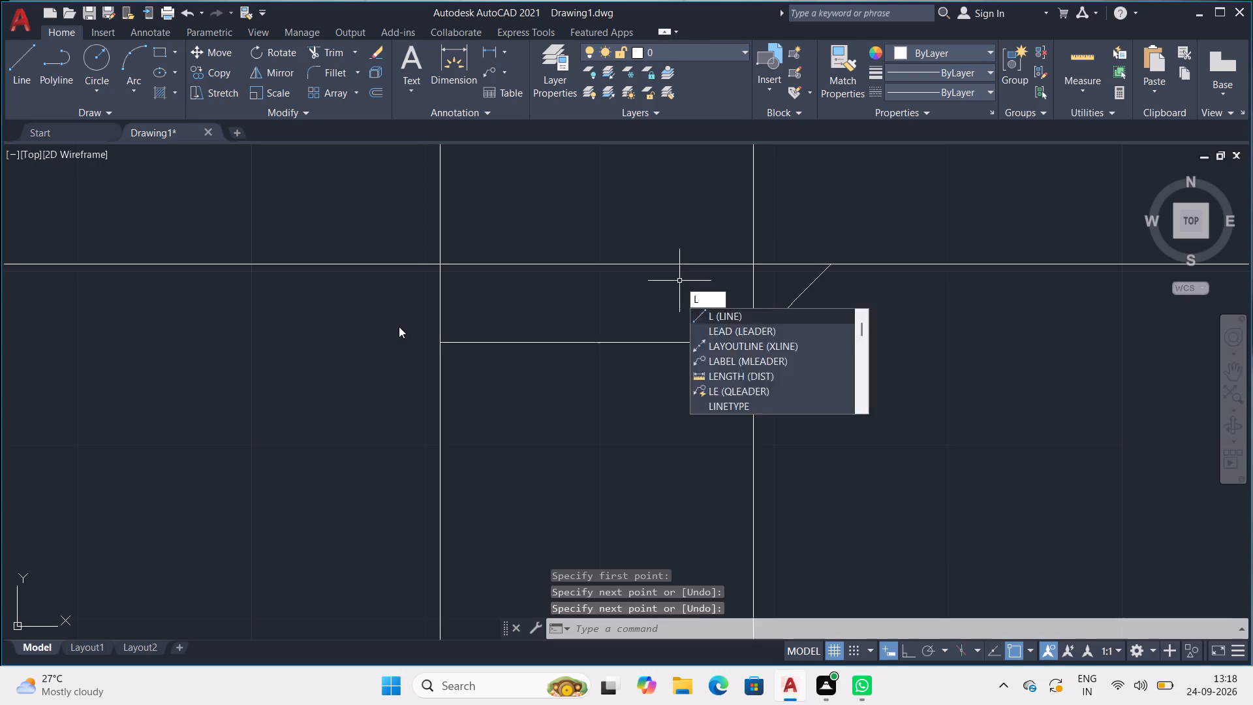
key("space")
left_click(441, 340)
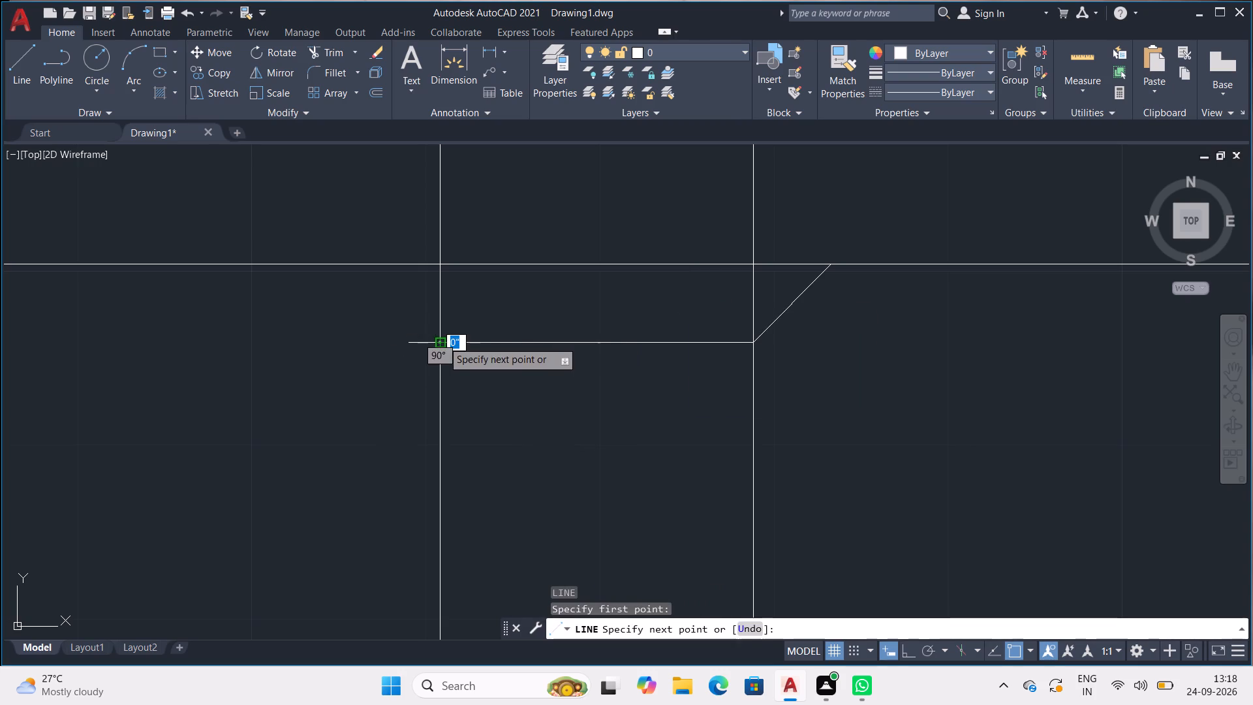
left_click(372, 264)
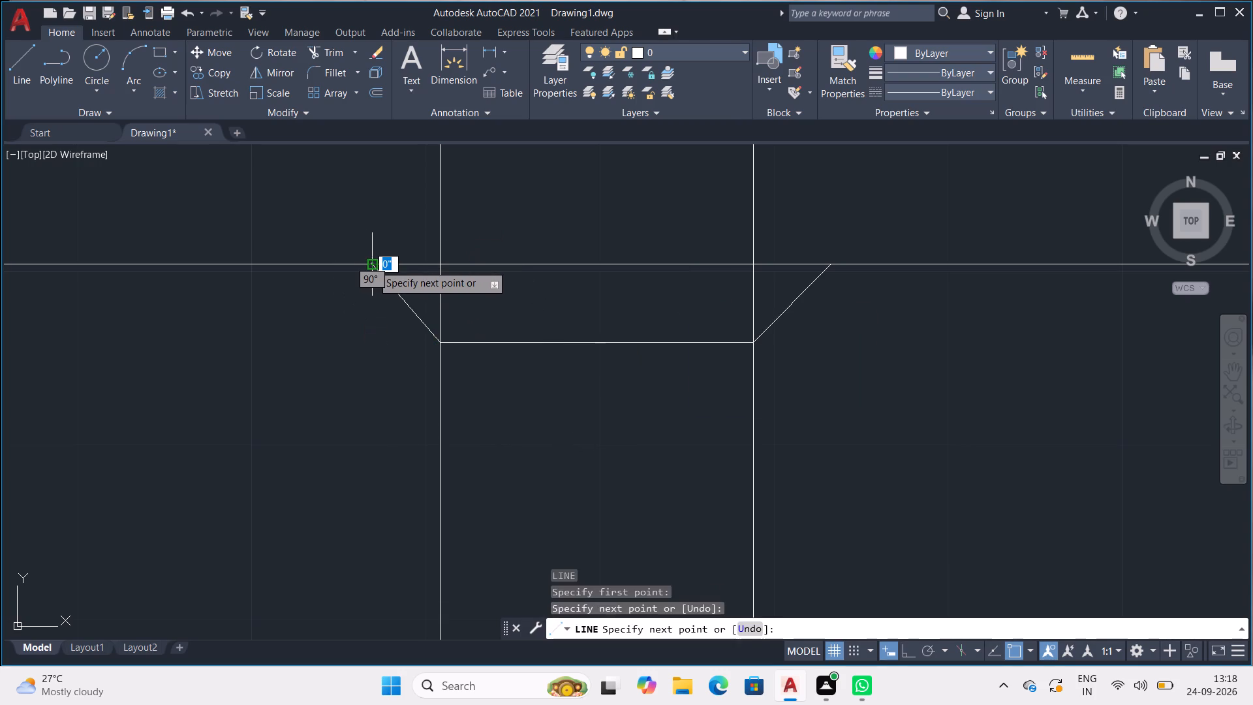
key("space")
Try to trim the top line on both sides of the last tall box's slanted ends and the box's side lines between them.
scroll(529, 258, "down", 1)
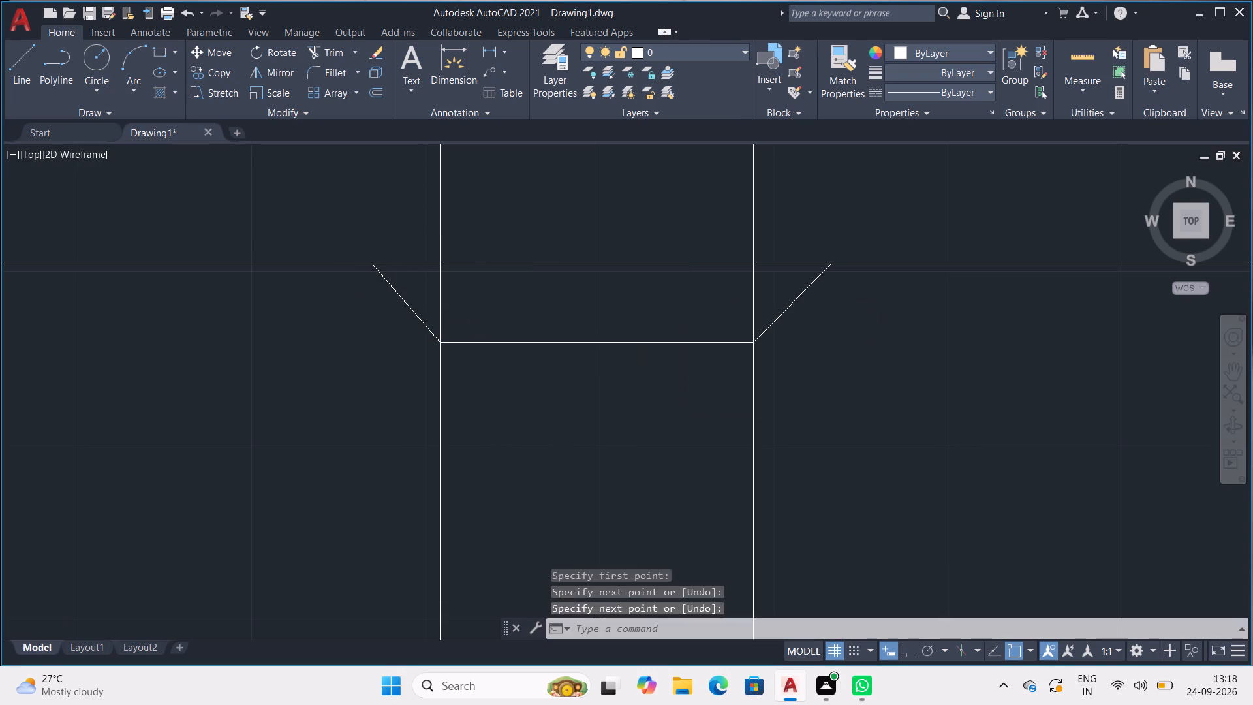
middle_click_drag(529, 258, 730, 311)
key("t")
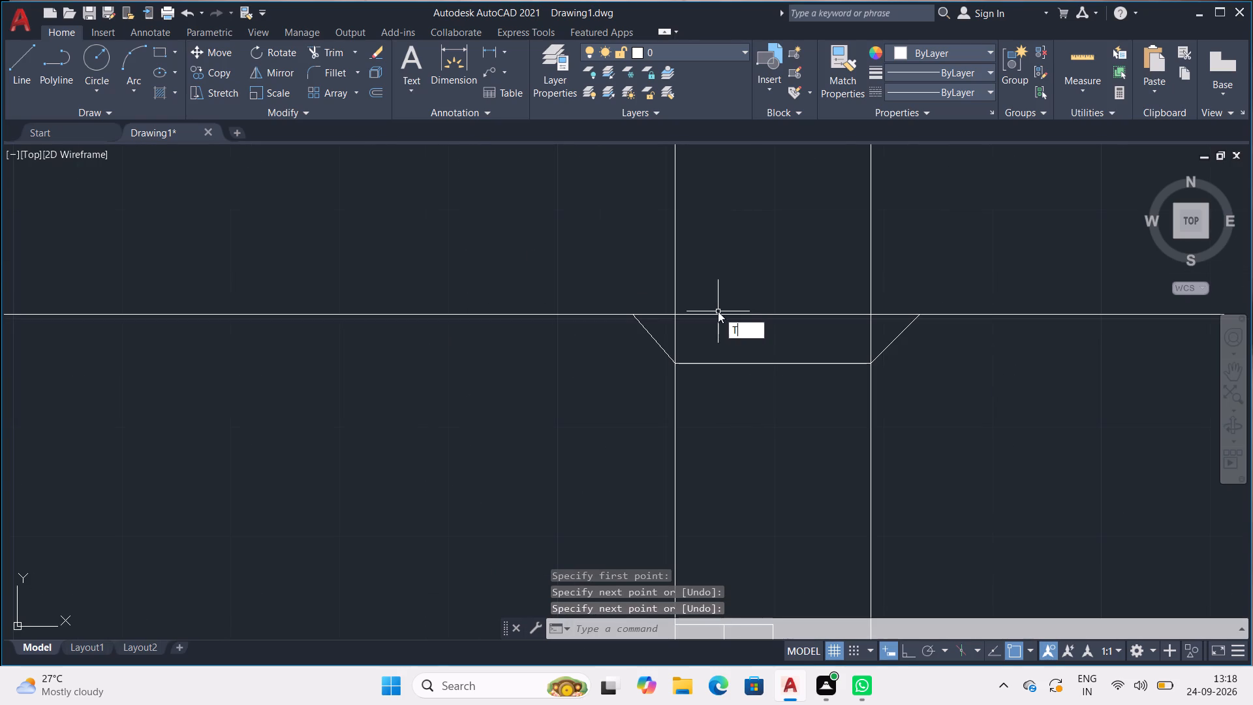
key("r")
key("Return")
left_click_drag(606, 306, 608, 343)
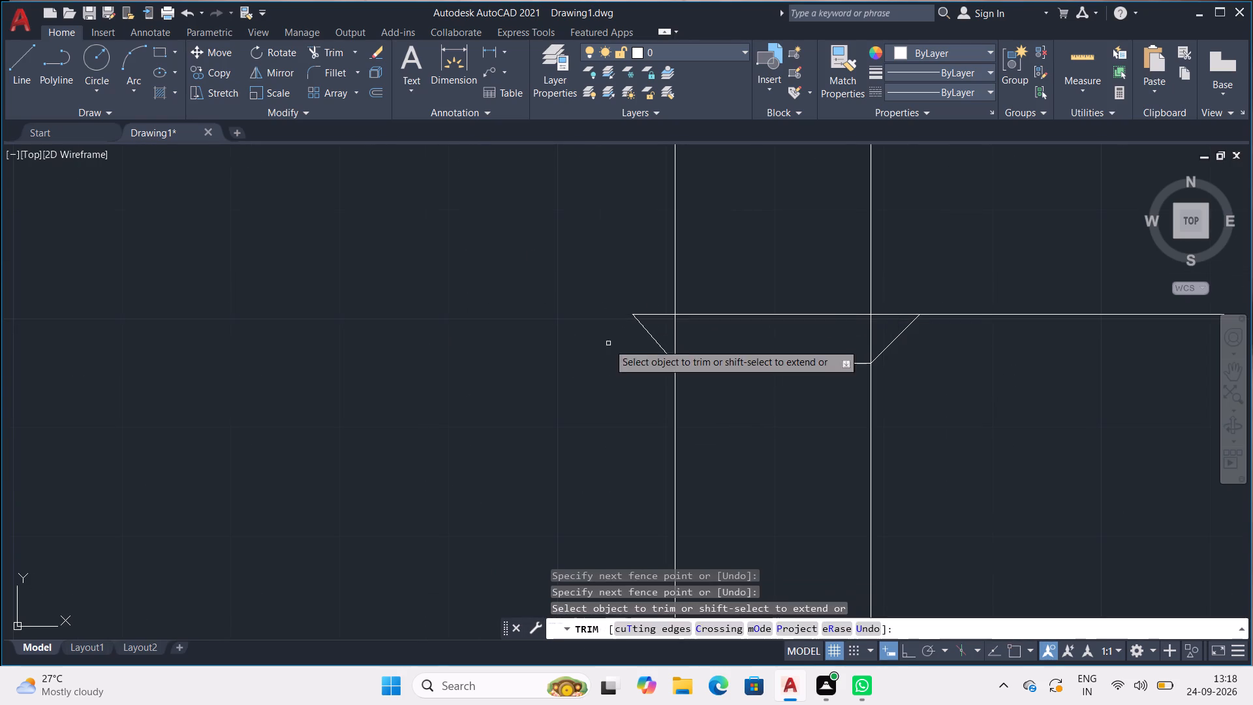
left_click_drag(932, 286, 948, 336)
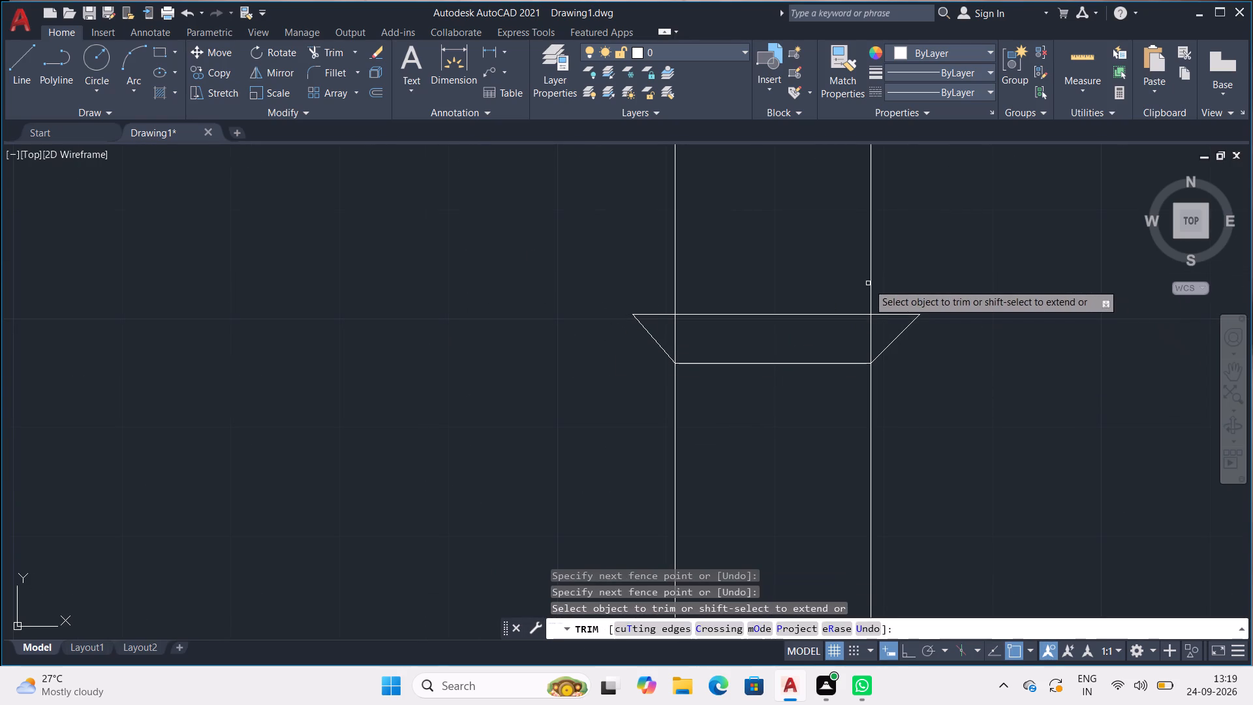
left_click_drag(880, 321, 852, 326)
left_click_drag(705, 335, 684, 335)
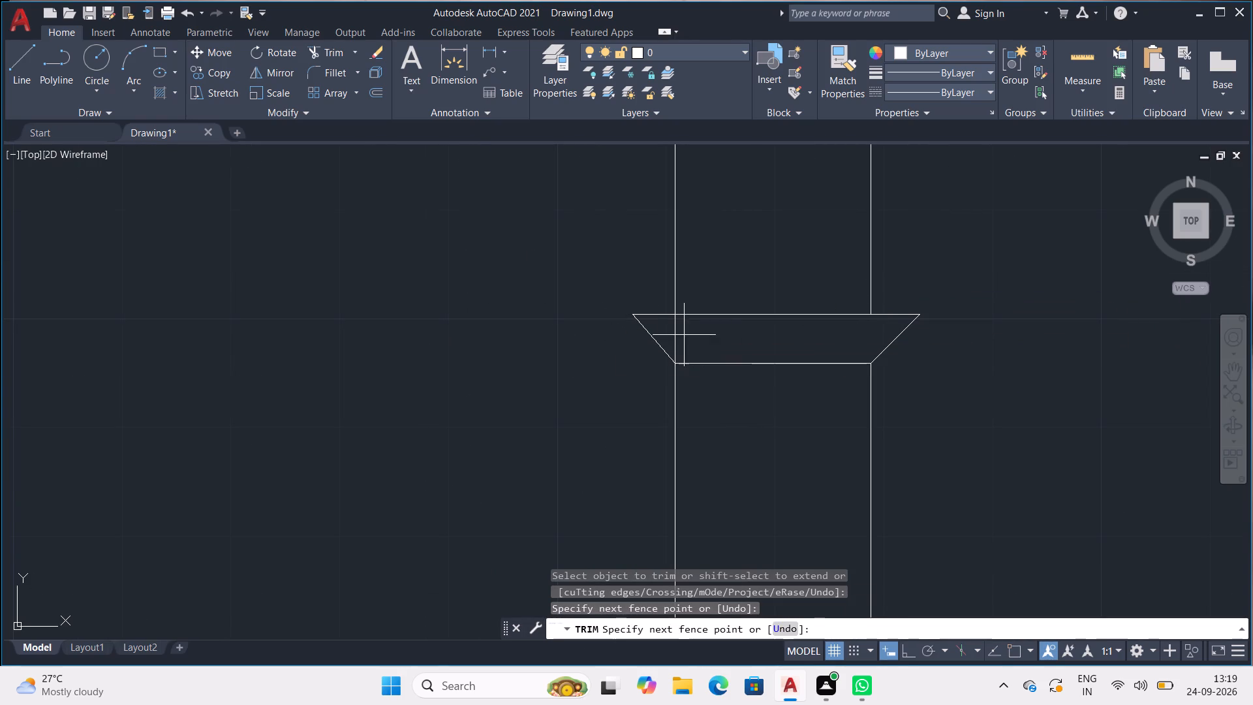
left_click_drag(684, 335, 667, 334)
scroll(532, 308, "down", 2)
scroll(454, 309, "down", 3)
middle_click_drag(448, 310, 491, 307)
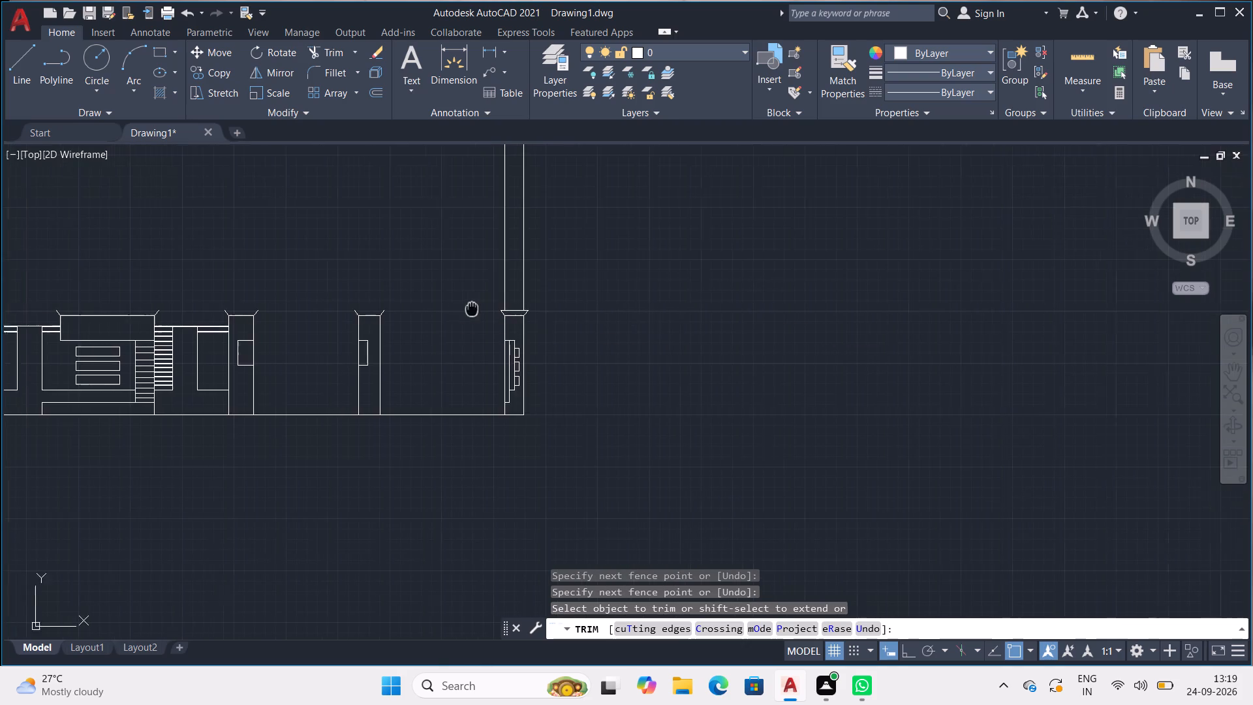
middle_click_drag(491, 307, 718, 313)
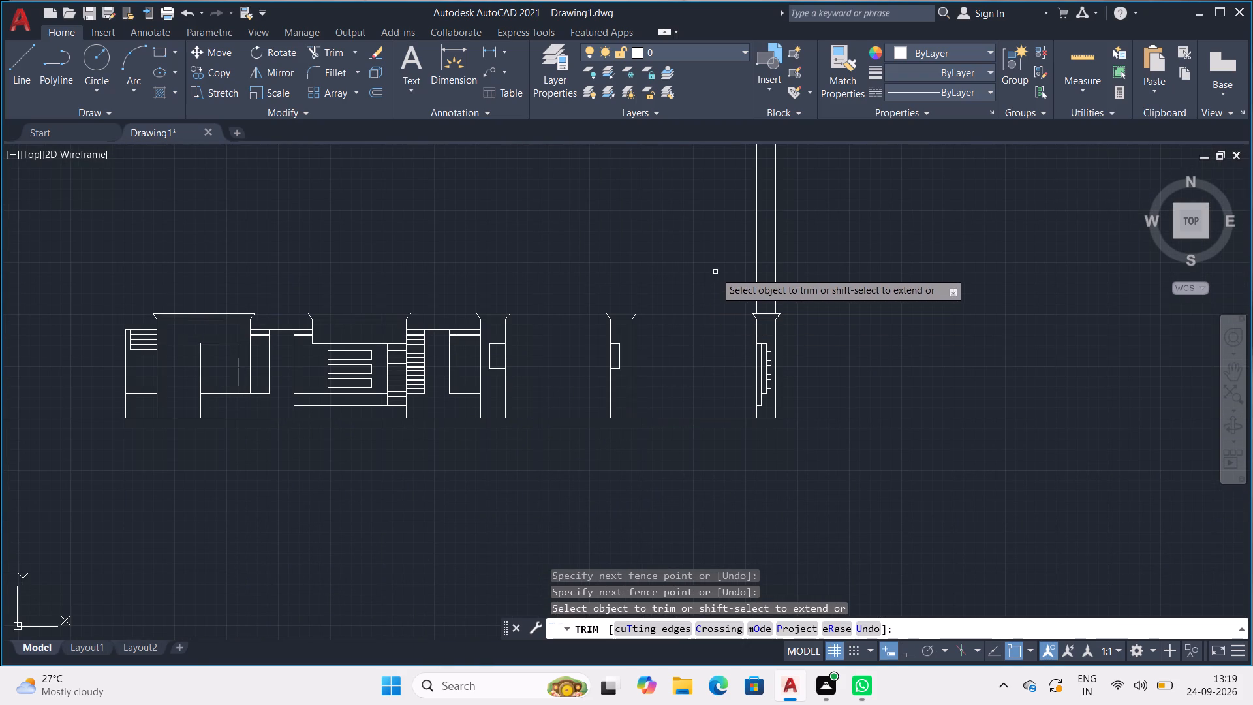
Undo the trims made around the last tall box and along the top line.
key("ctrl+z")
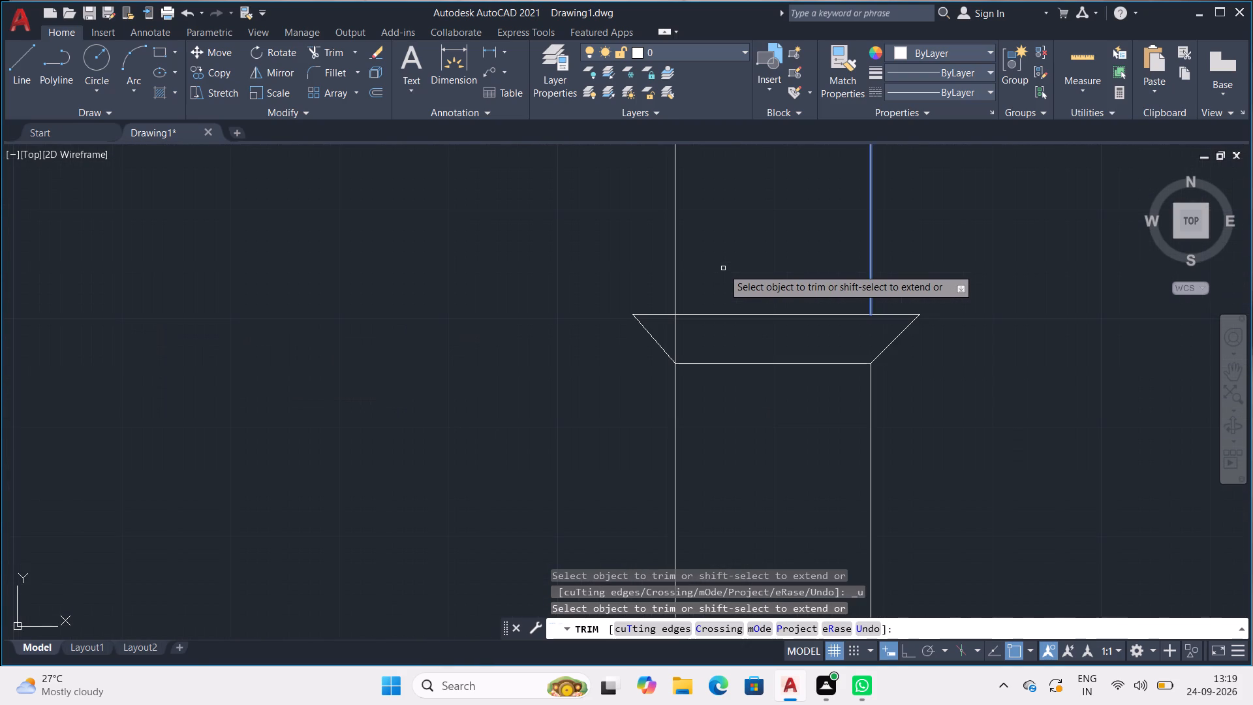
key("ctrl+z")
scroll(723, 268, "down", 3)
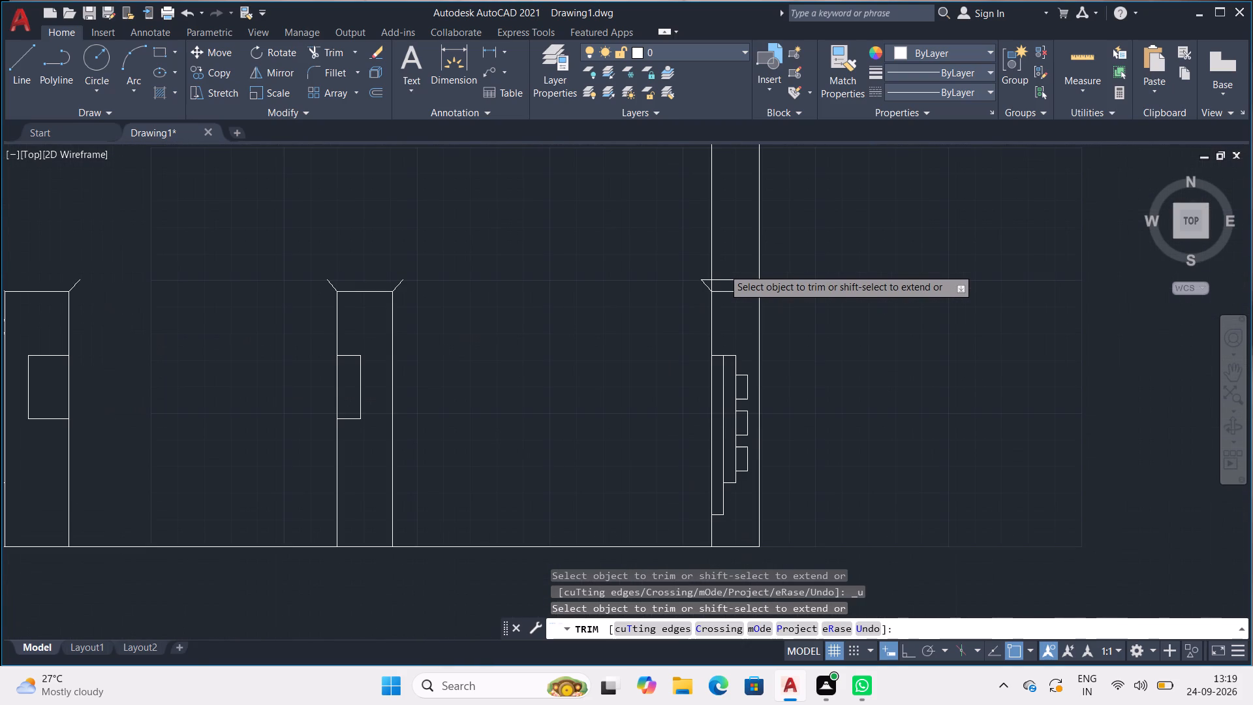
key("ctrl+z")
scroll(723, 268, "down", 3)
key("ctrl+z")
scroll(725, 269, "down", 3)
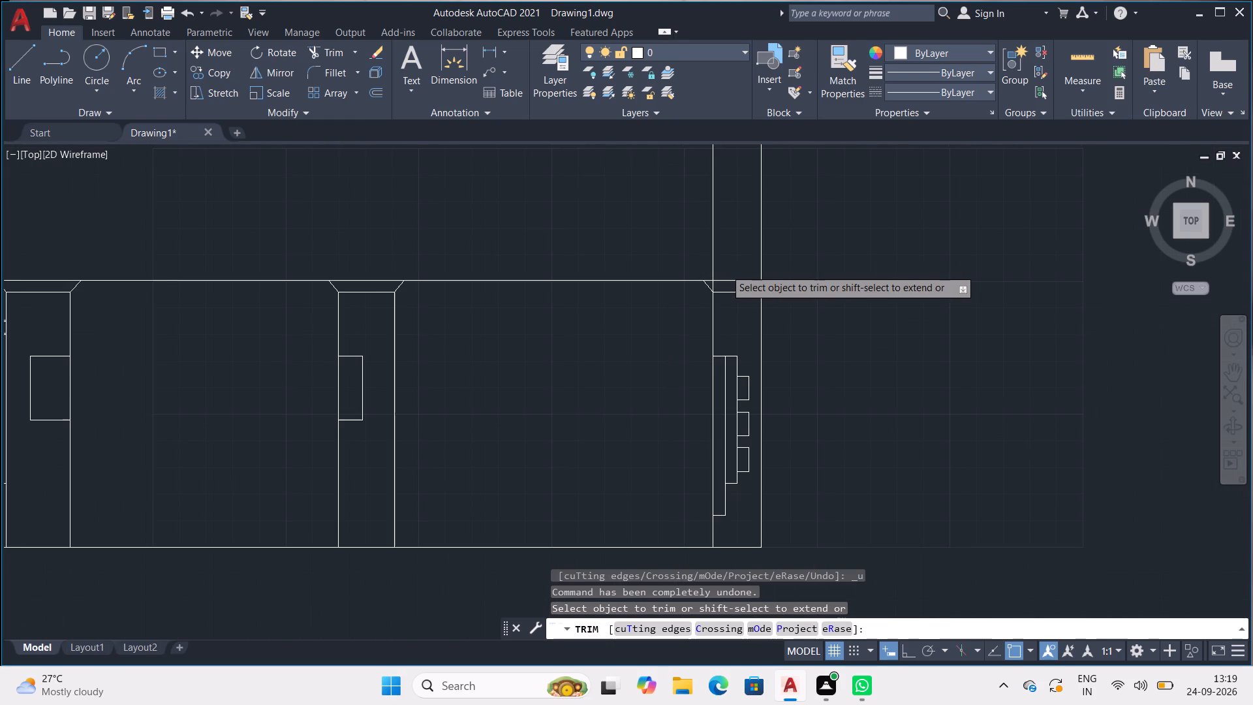
Trim the top line in the gaps between the second raised box and the three narrow tall boxes, and its overhang beyond the last box.
middle_click_drag(725, 269, 866, 273)
middle_click_drag(608, 231, 1066, 264)
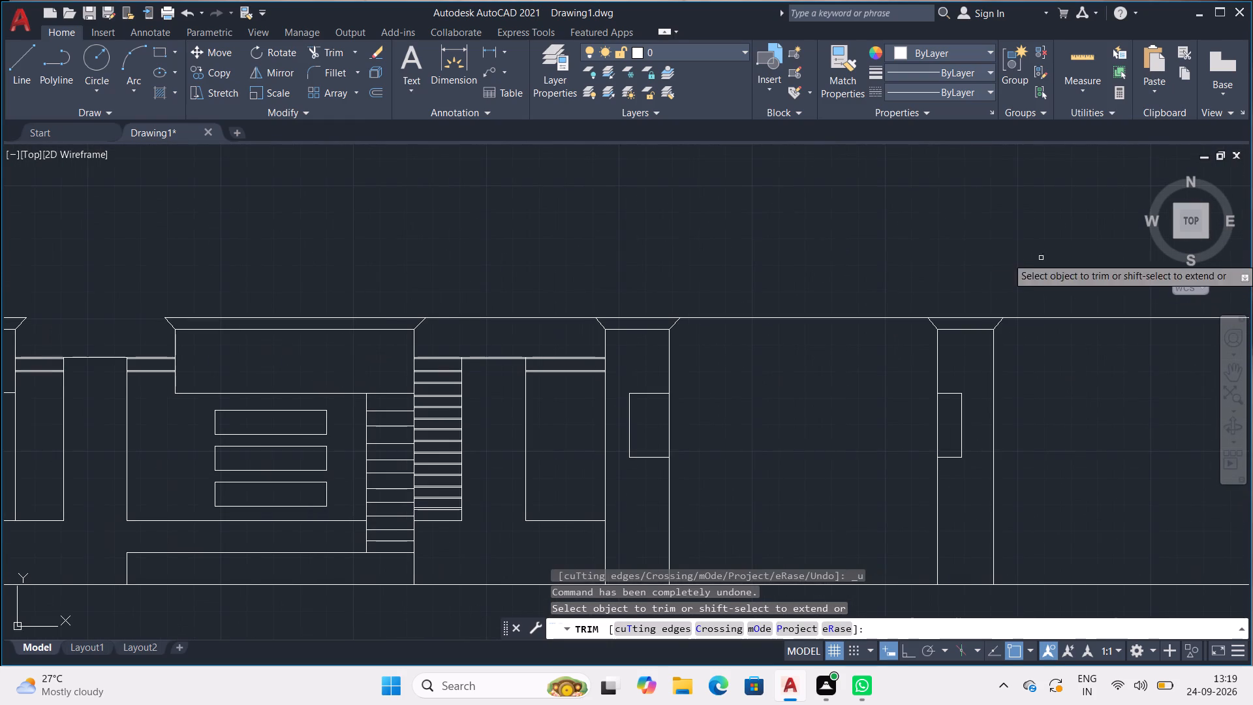
left_click_drag(527, 279, 516, 331)
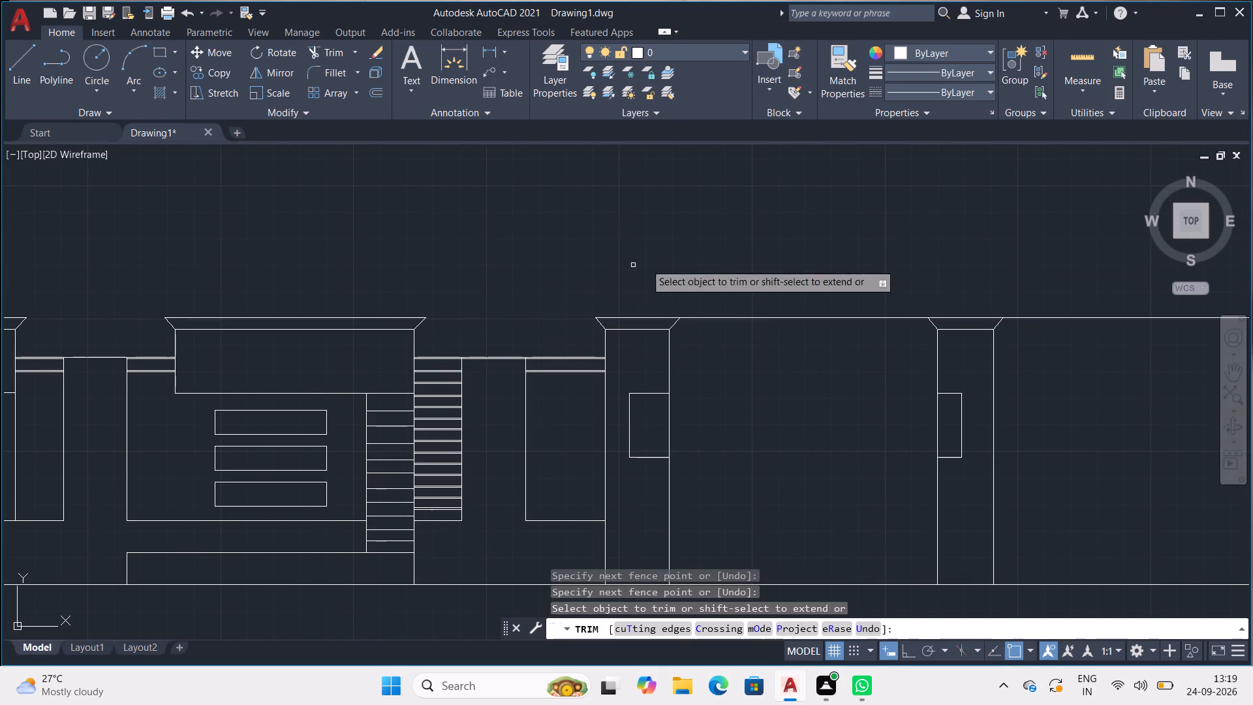
left_click_drag(788, 304, 787, 351)
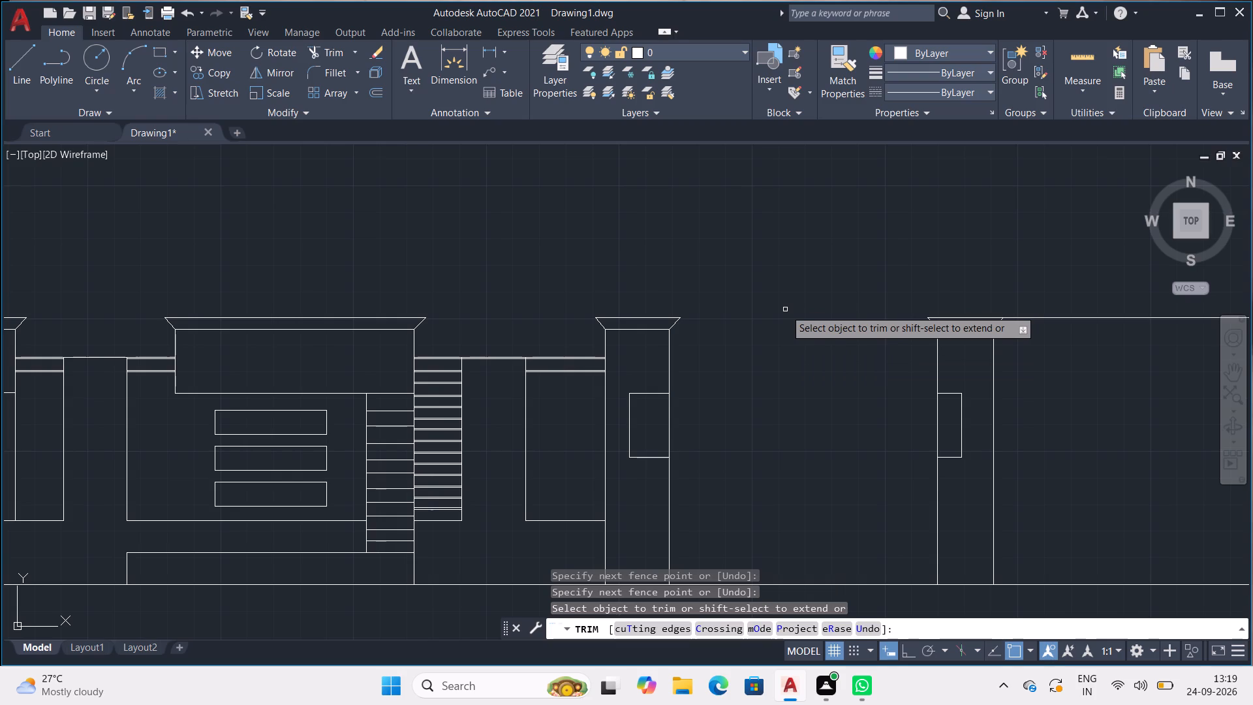
middle_click_drag(794, 304, 376, 255)
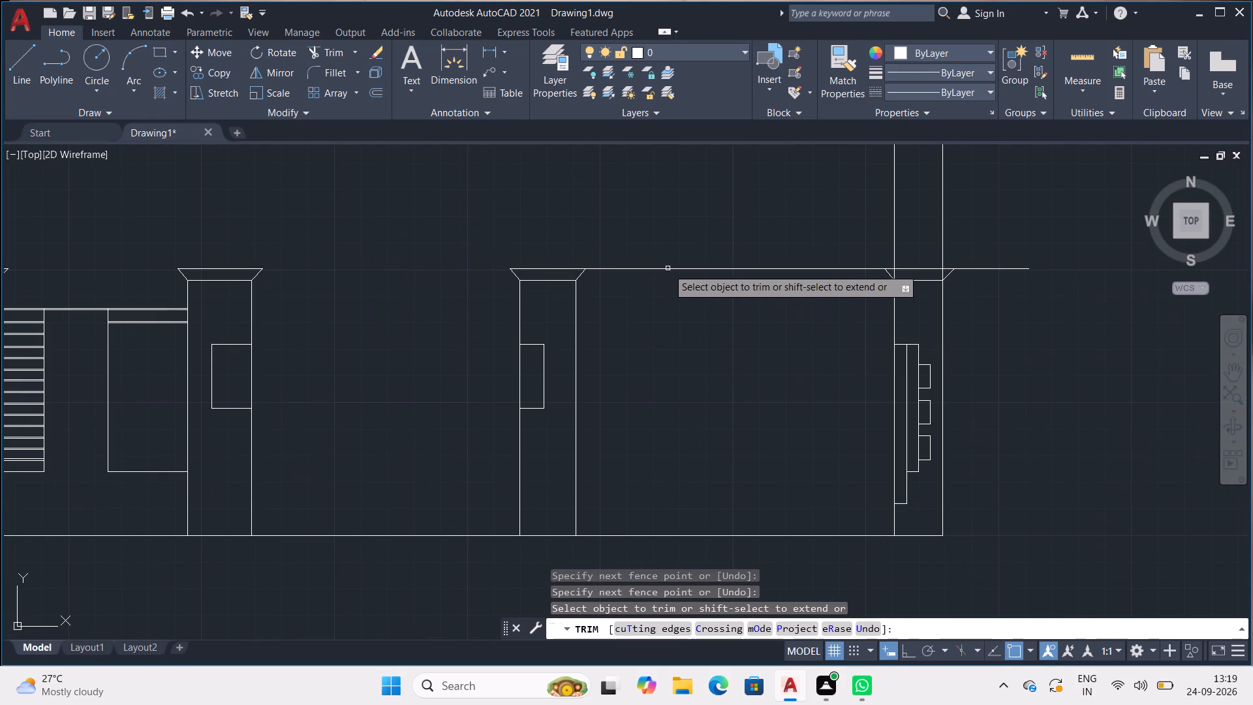
left_click_drag(667, 255, 663, 286)
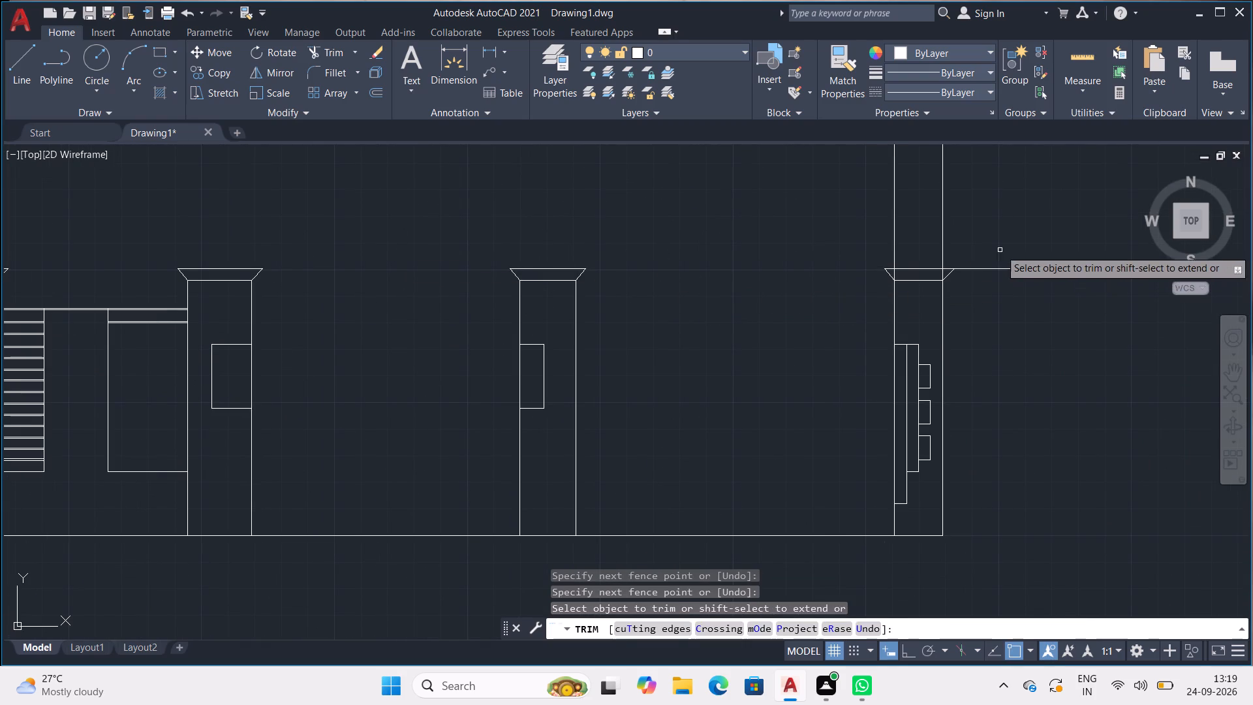
left_click_drag(990, 246, 980, 298)
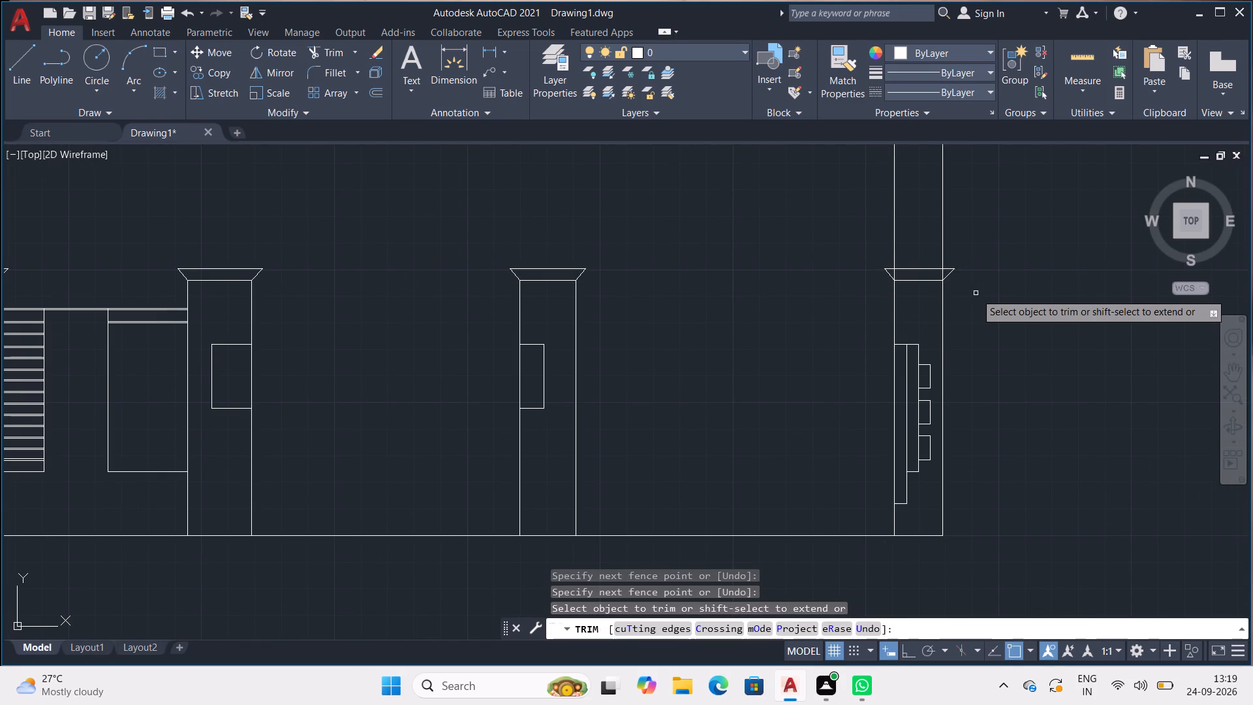
Trim both side lines of the last tall box inside its cornice, between the box top and the top line, and finish trimming.
scroll(936, 254, "up", 3)
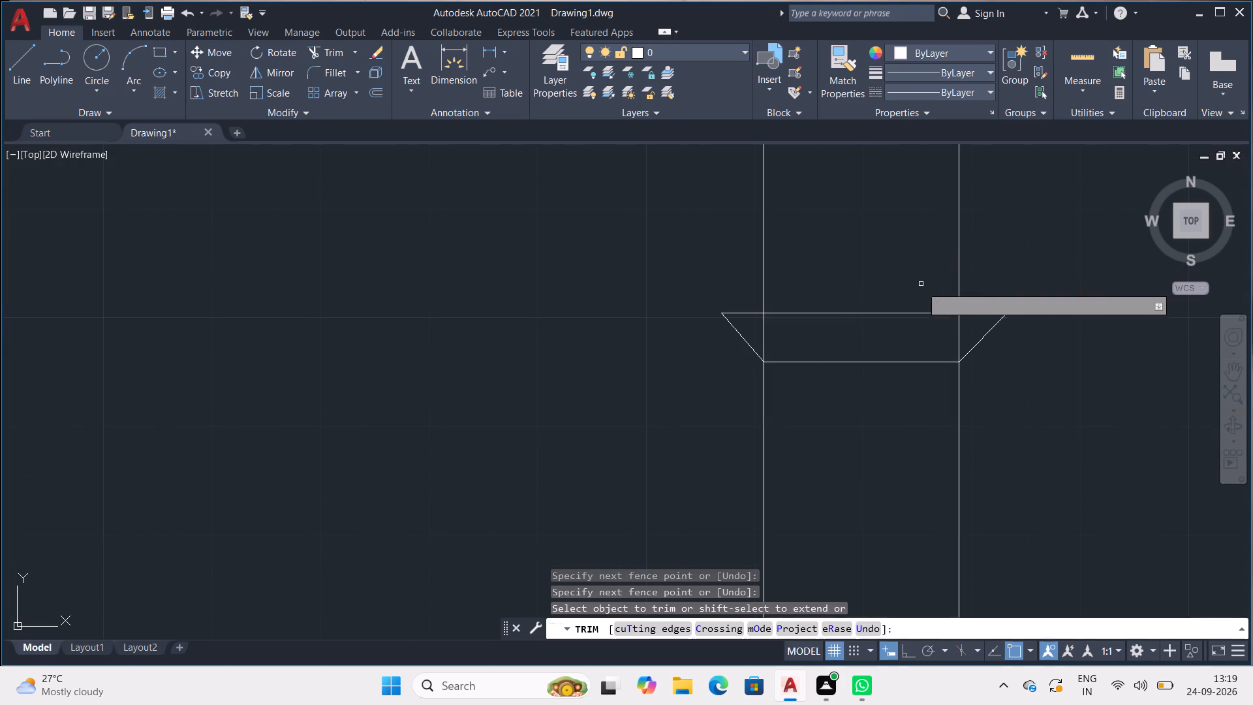
scroll(940, 304, "up", 2)
left_click_drag(994, 358, 920, 359)
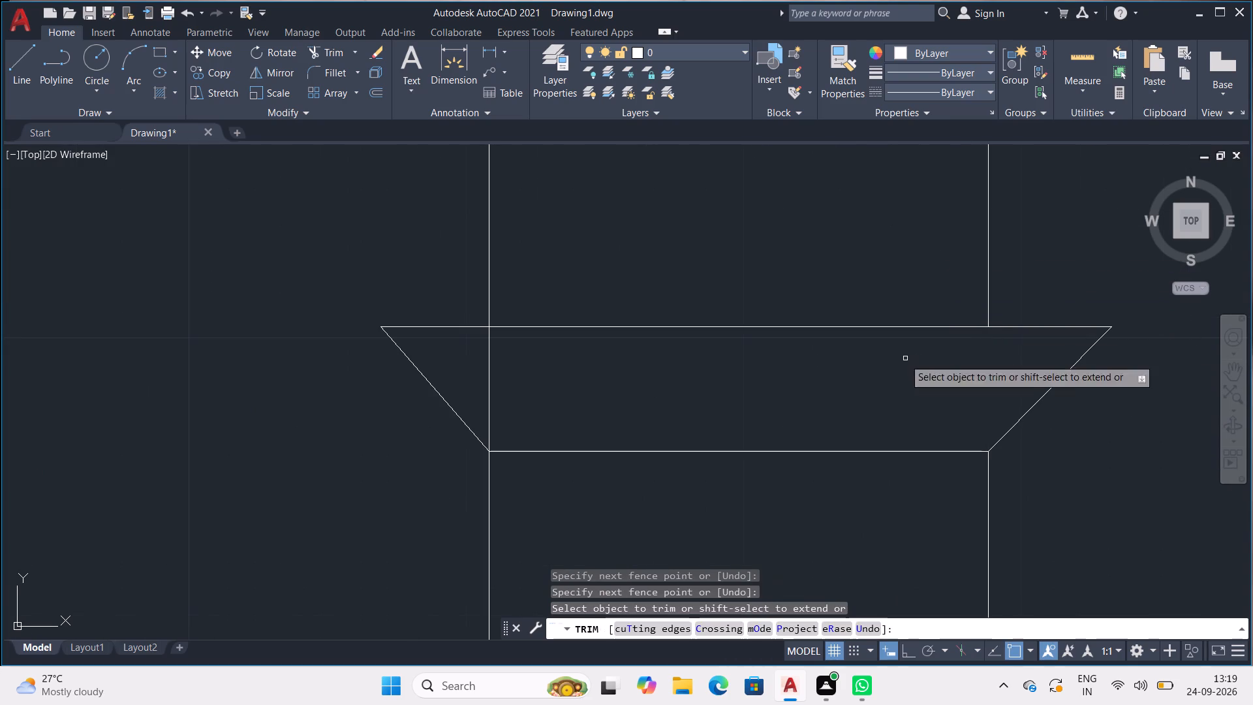
left_click_drag(556, 349, 429, 344)
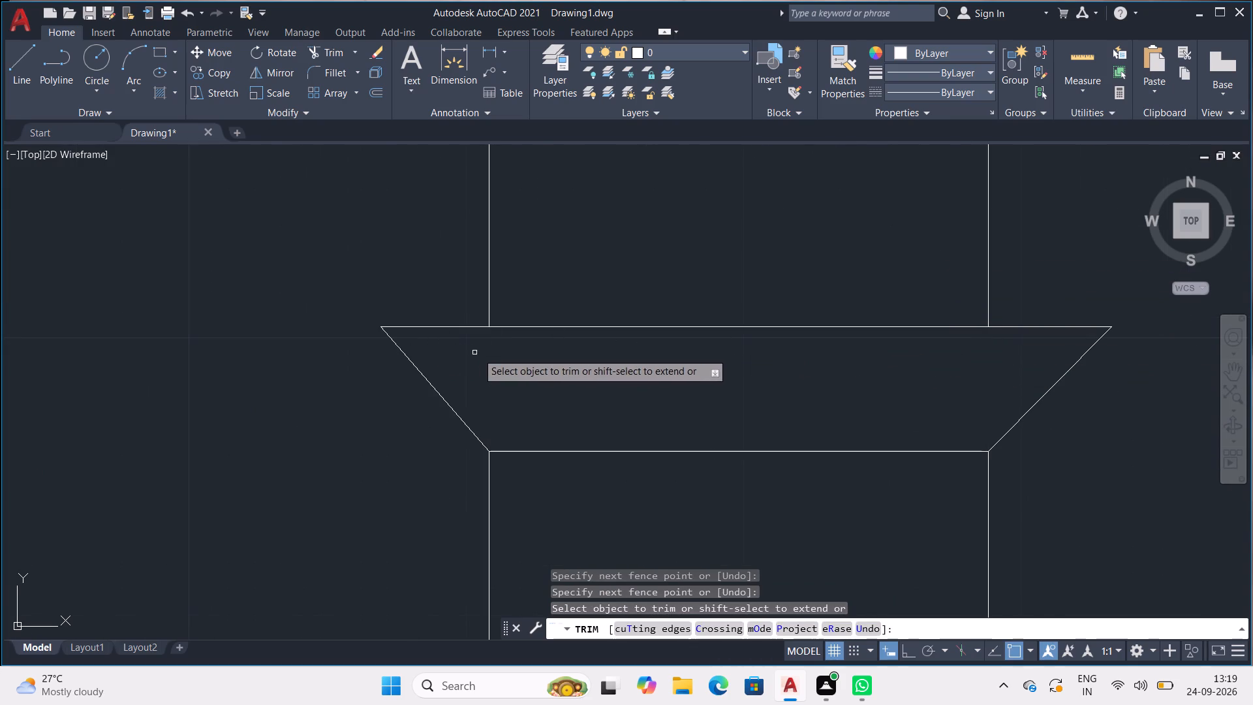
scroll(486, 353, "down", 2)
scroll(596, 277, "down", 3)
key("Escape")
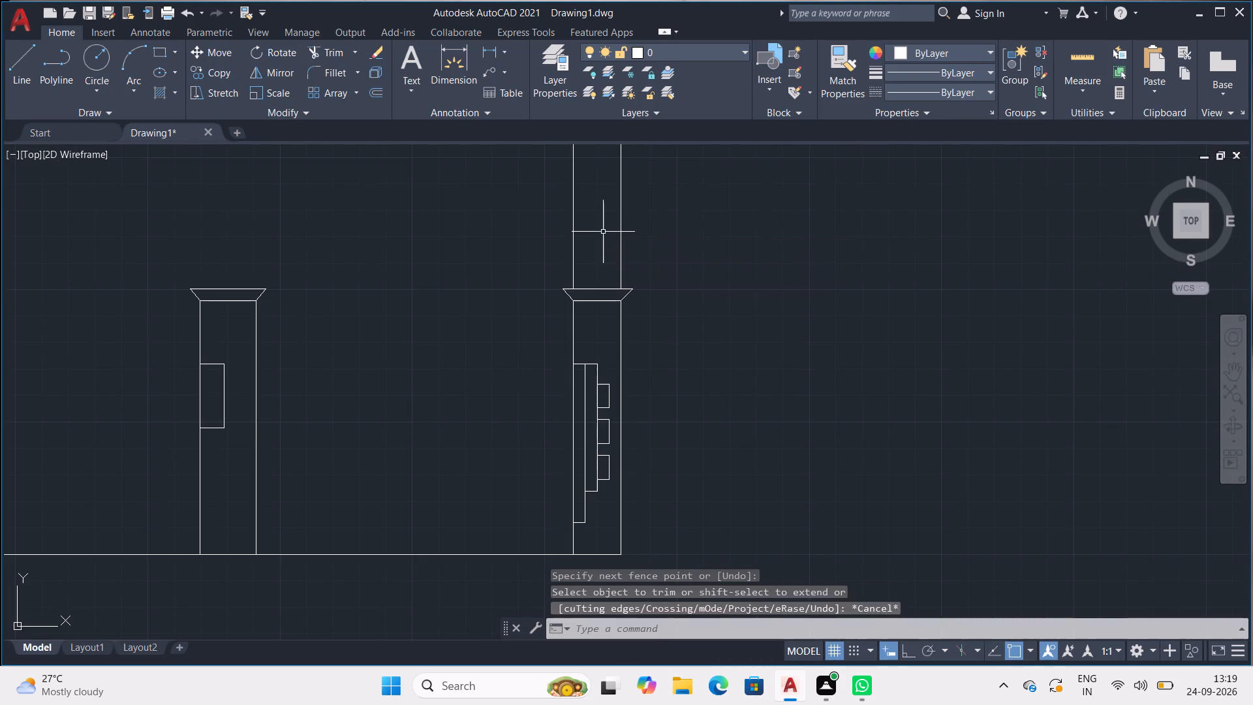
Hatch the last narrow tall box around its shelves with the ANSI32 pattern, trying a hatch scale of 0.5".
key("Escape")
key("Escape")
middle_click_drag(497, 232, 1143, 374)
scroll(895, 336, "down", 2)
scroll(787, 341, "down", 1)
middle_click_drag(766, 338, 628, 281)
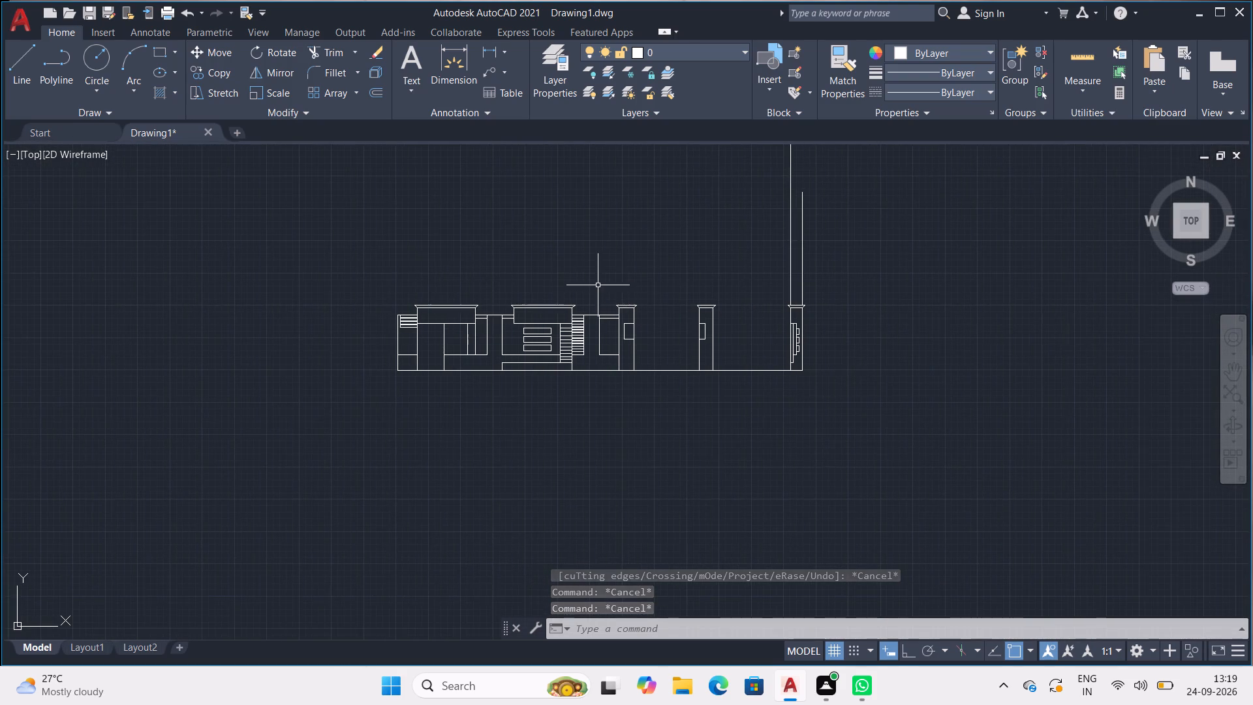
scroll(598, 285, "up", 2)
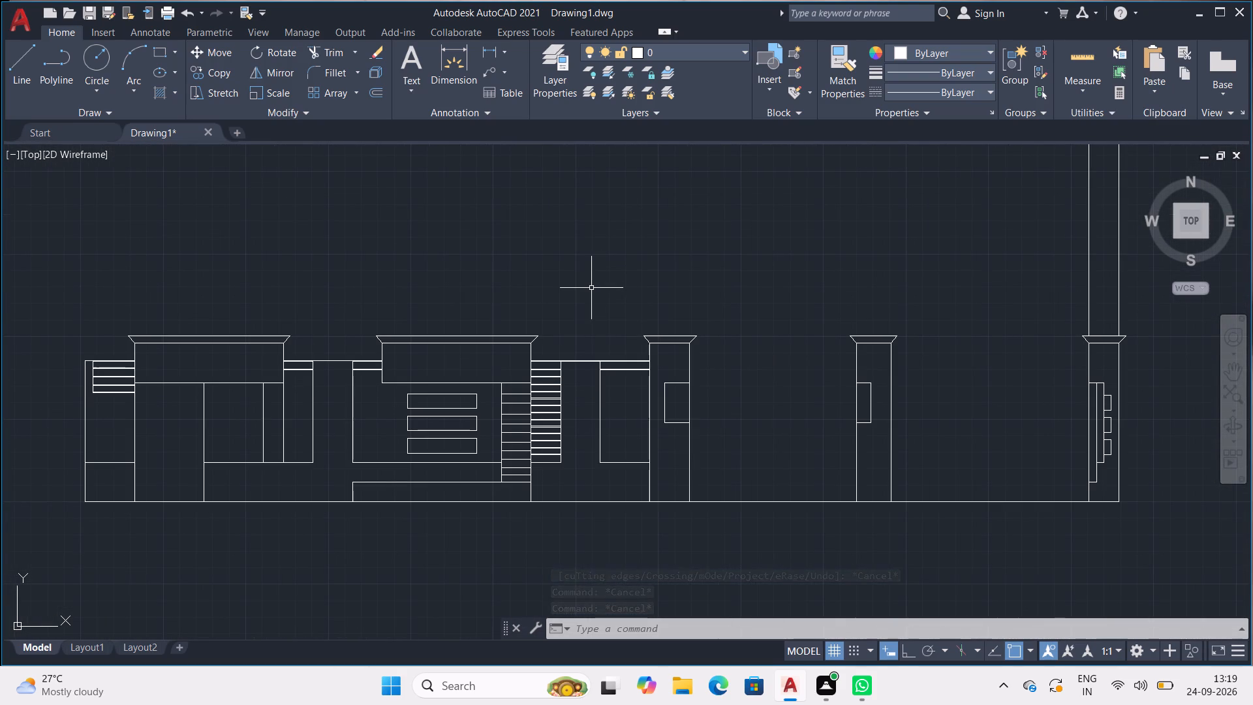
key("h")
key("Return")
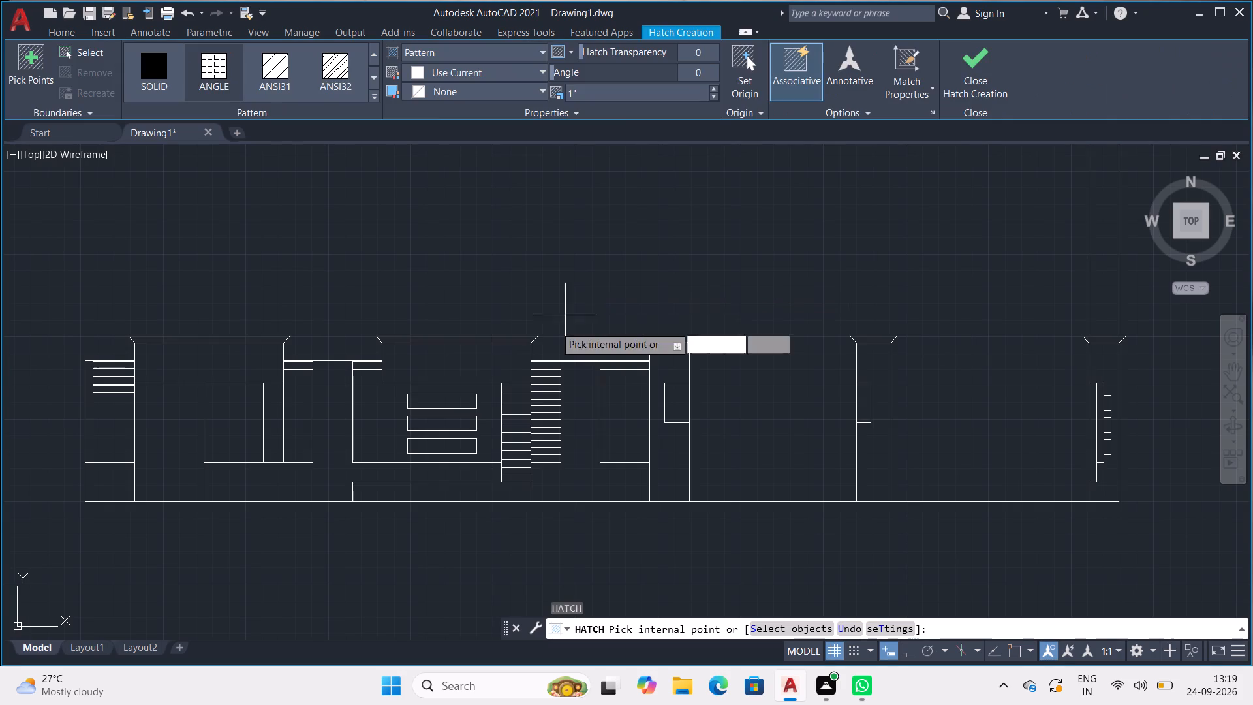
left_click(326, 57)
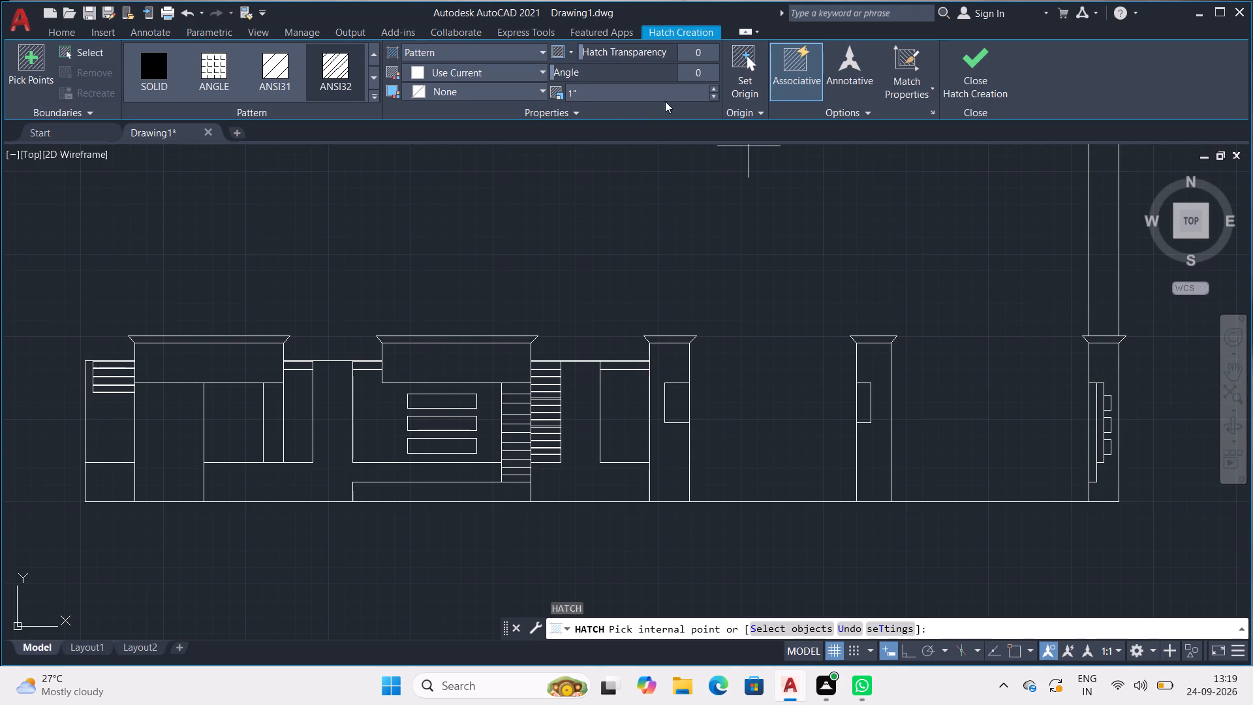
left_click(653, 86)
left_click(595, 89)
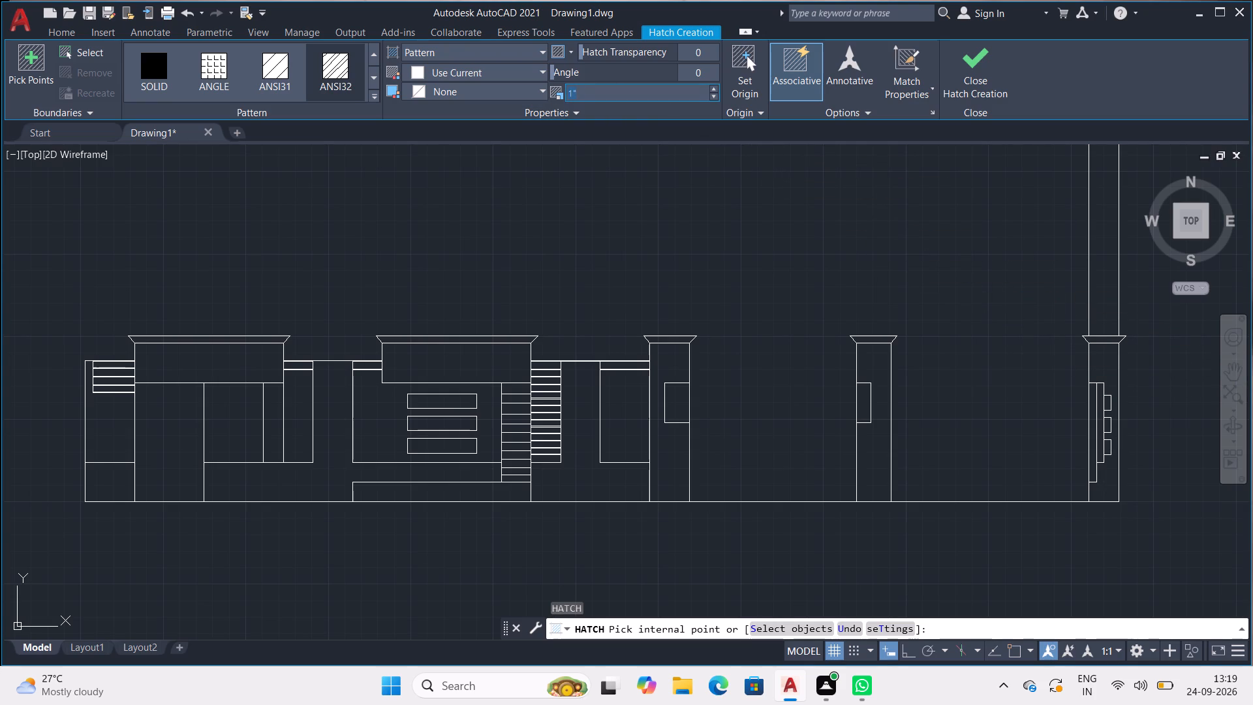
type("0.5")
key("shift+quotedbl")
key("Return")
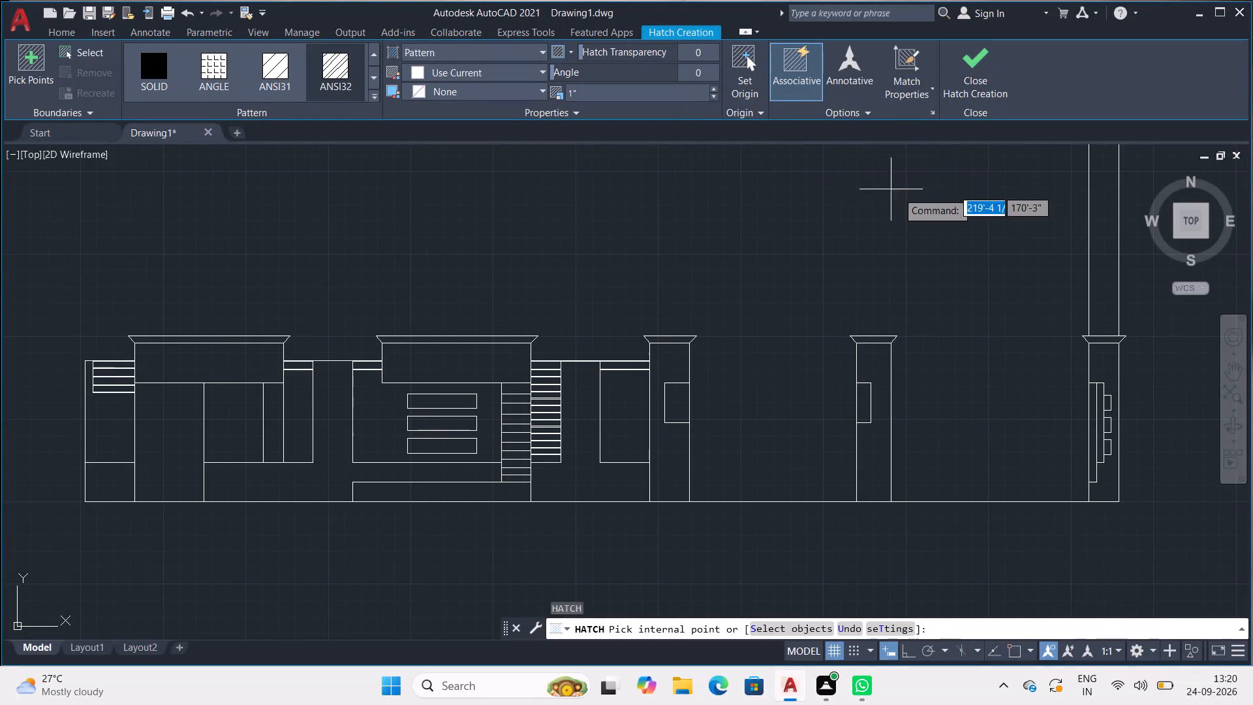
left_click(1115, 361)
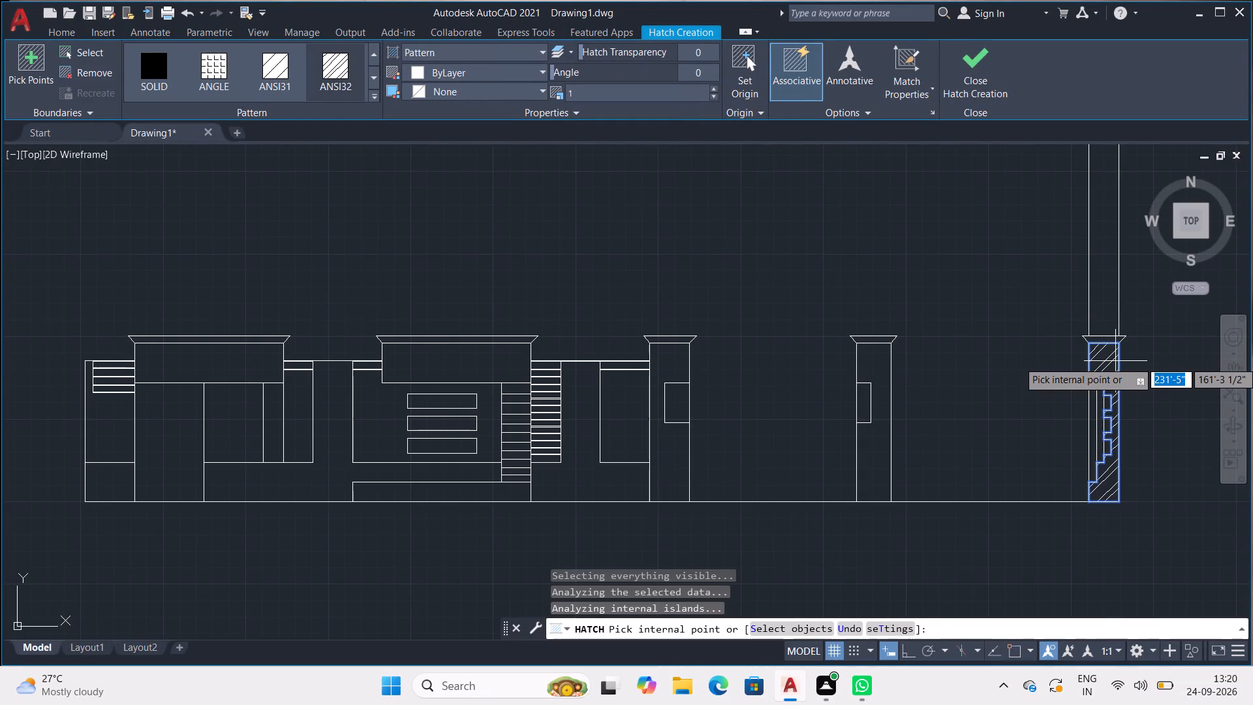
key("Escape")
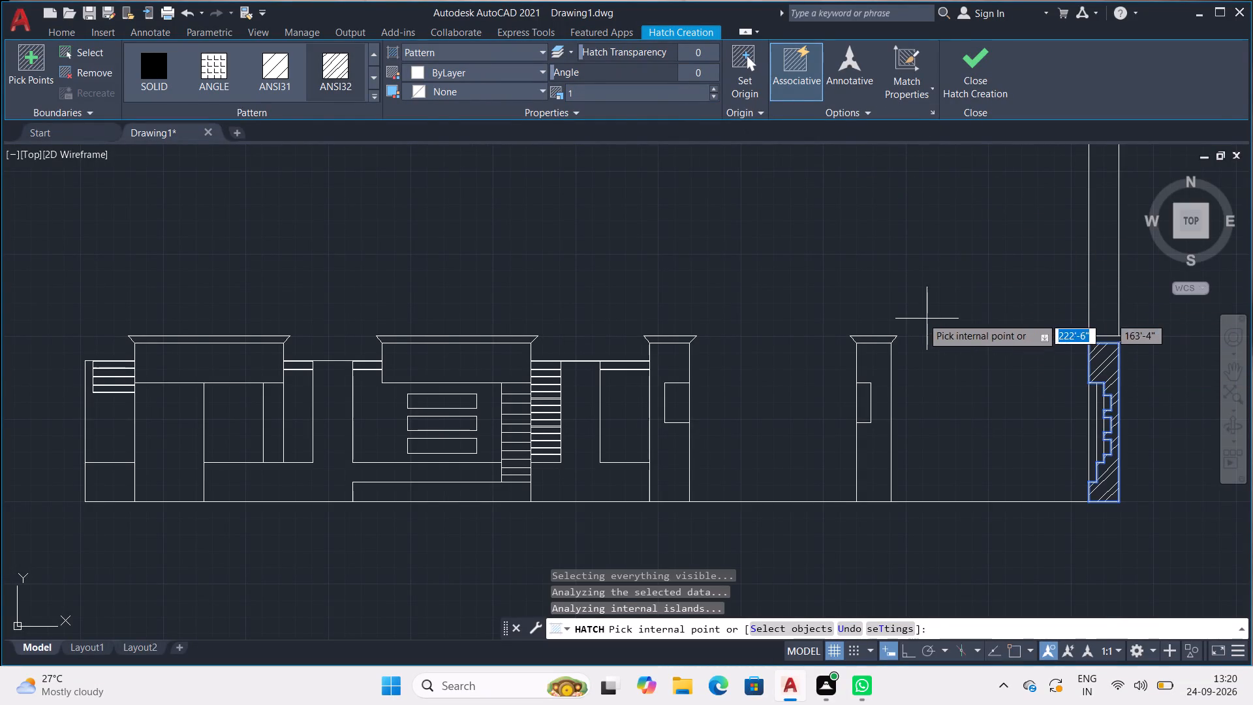
Hatch the other two narrow tall boxes around their inner rectangles with the ANSI37 pattern and finish hatching.
middle_click(845, 284)
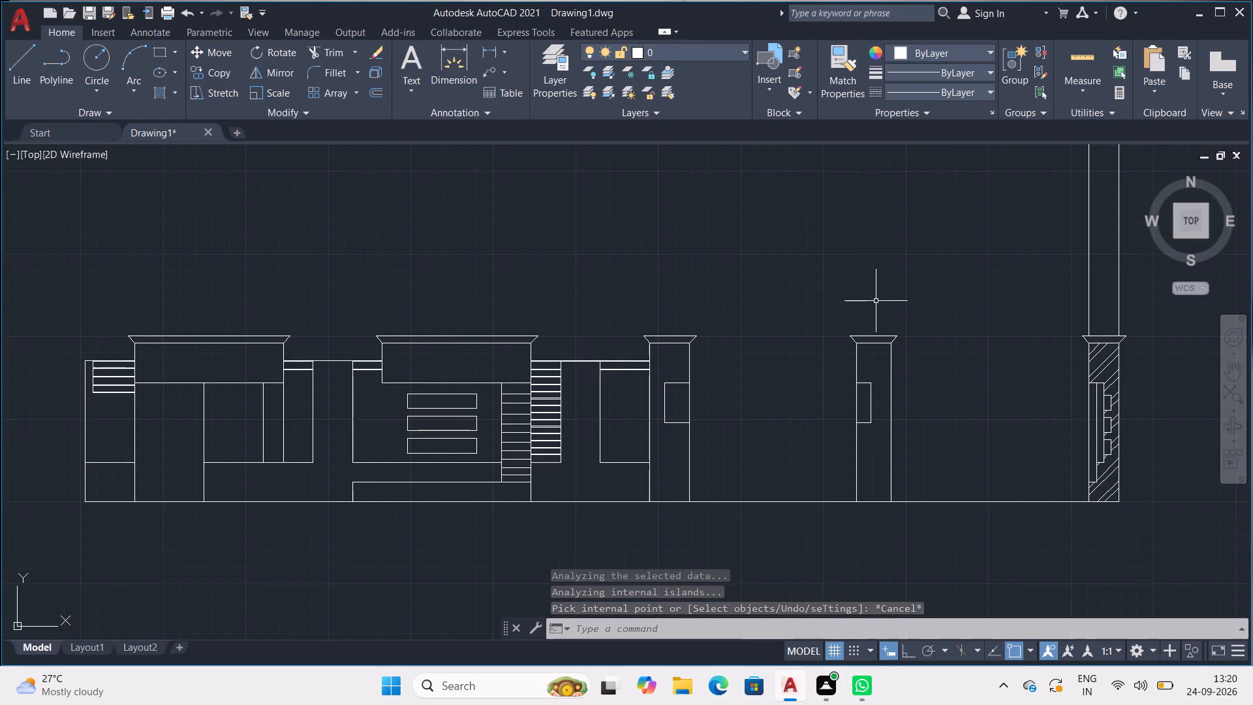
scroll(877, 305, "up", 2)
key("h")
key("Return")
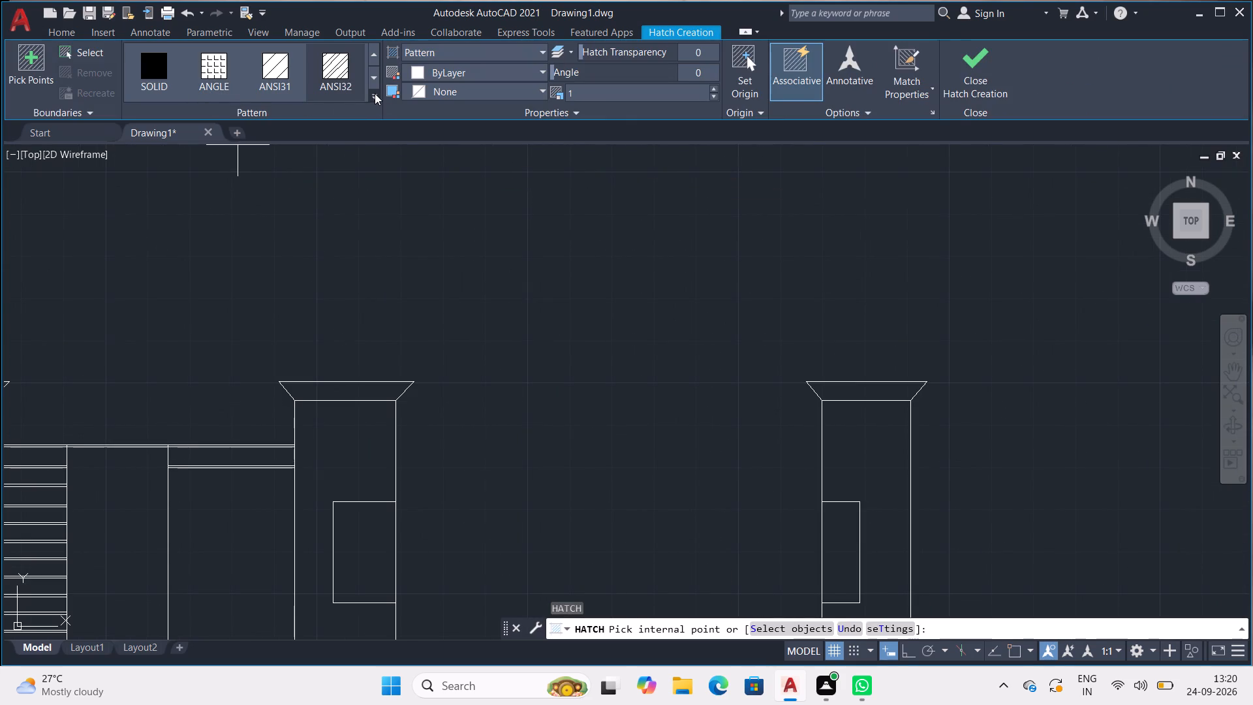
left_click(375, 93)
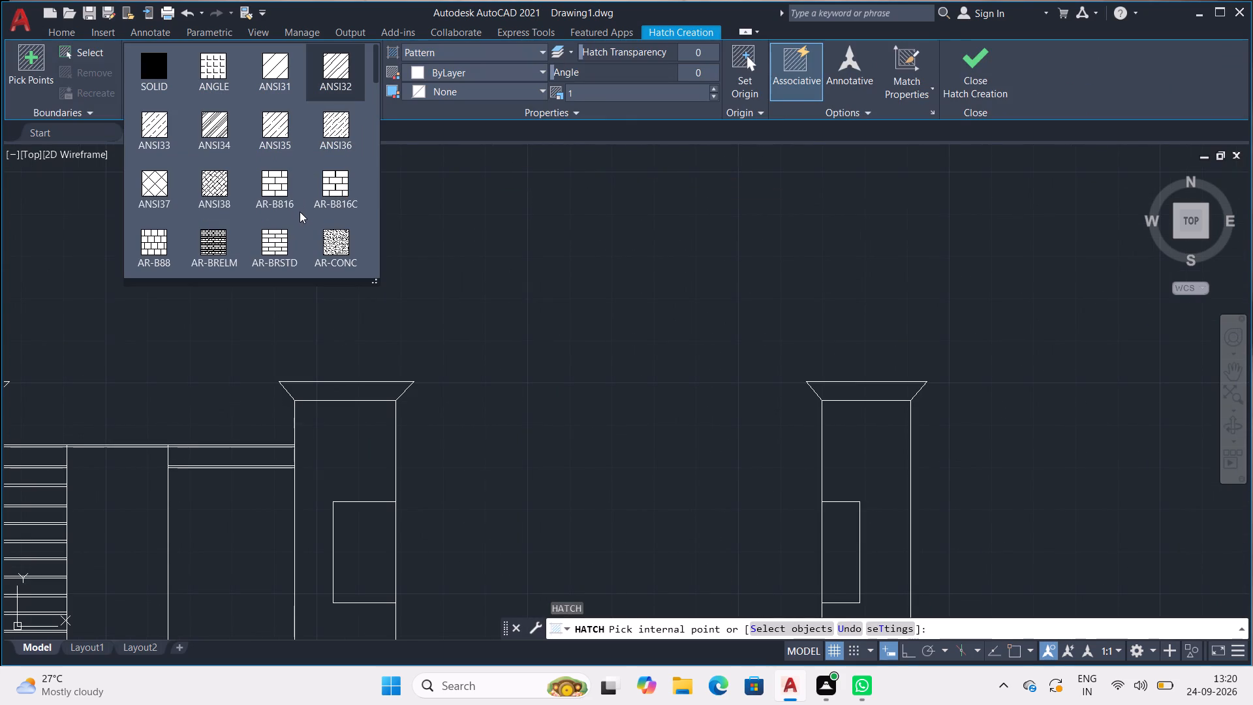
left_click(157, 171)
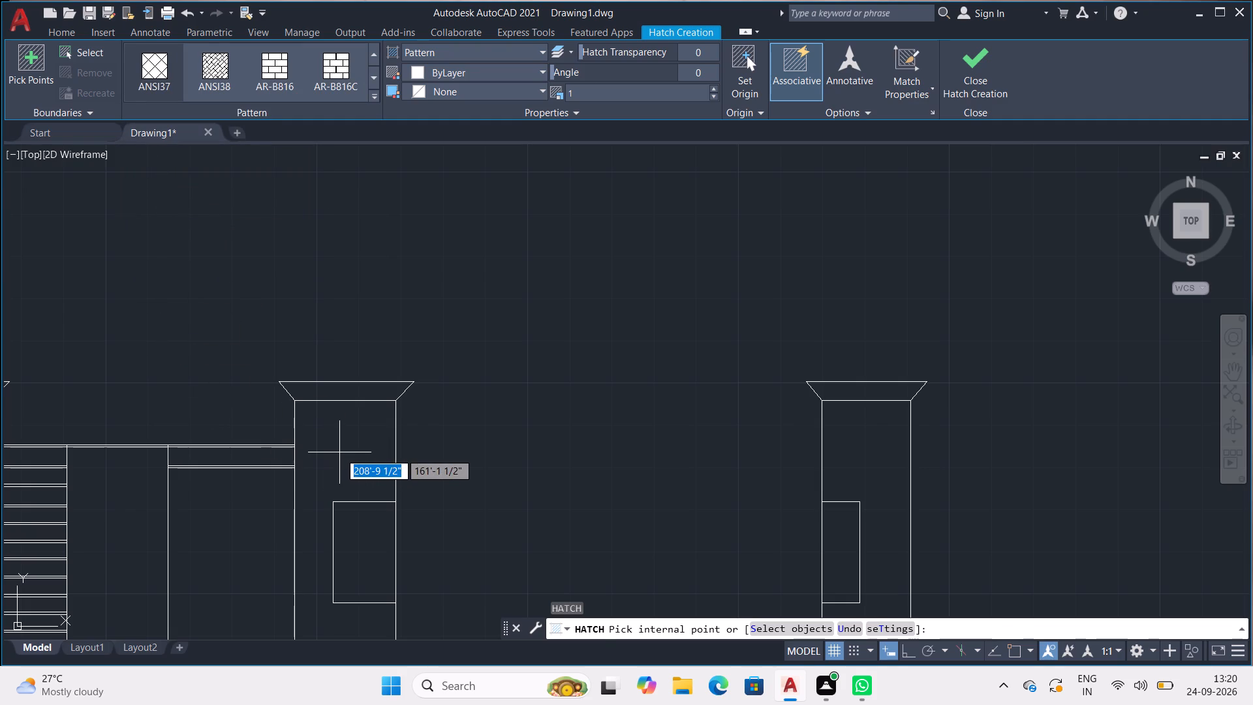
left_click(339, 452)
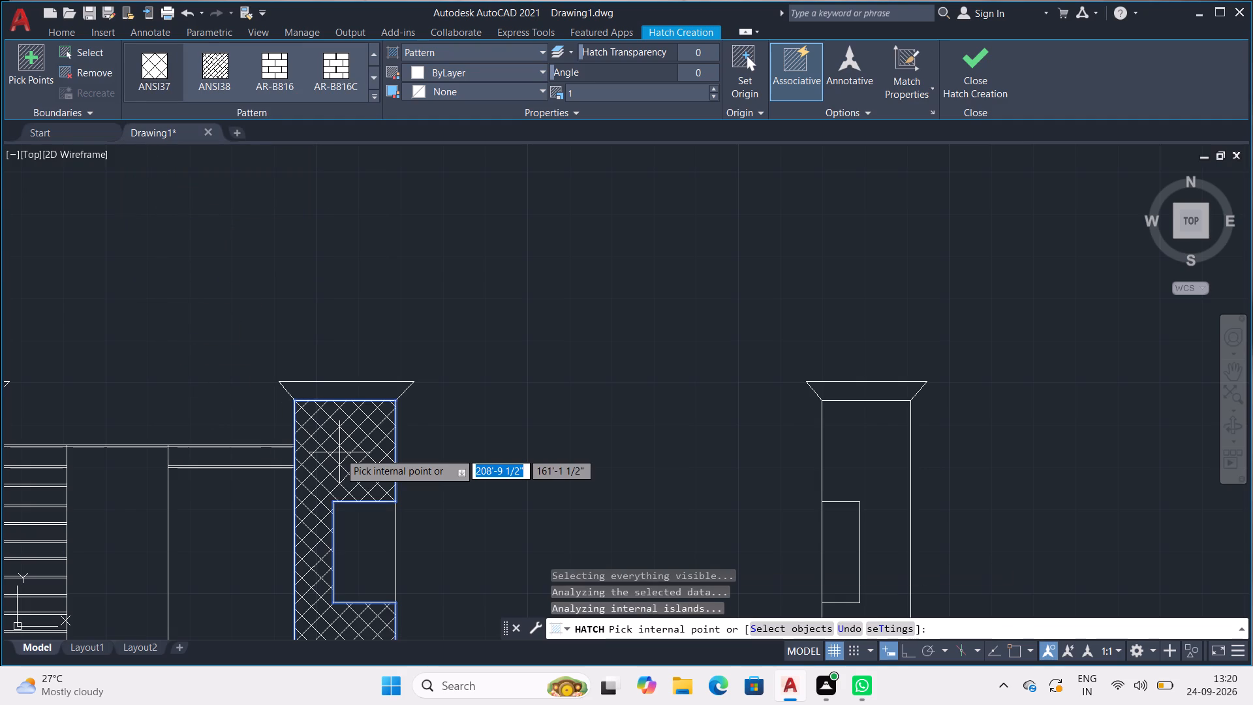
left_click(854, 450)
scroll(684, 413, "down", 2)
middle_click_drag(623, 407, 832, 349)
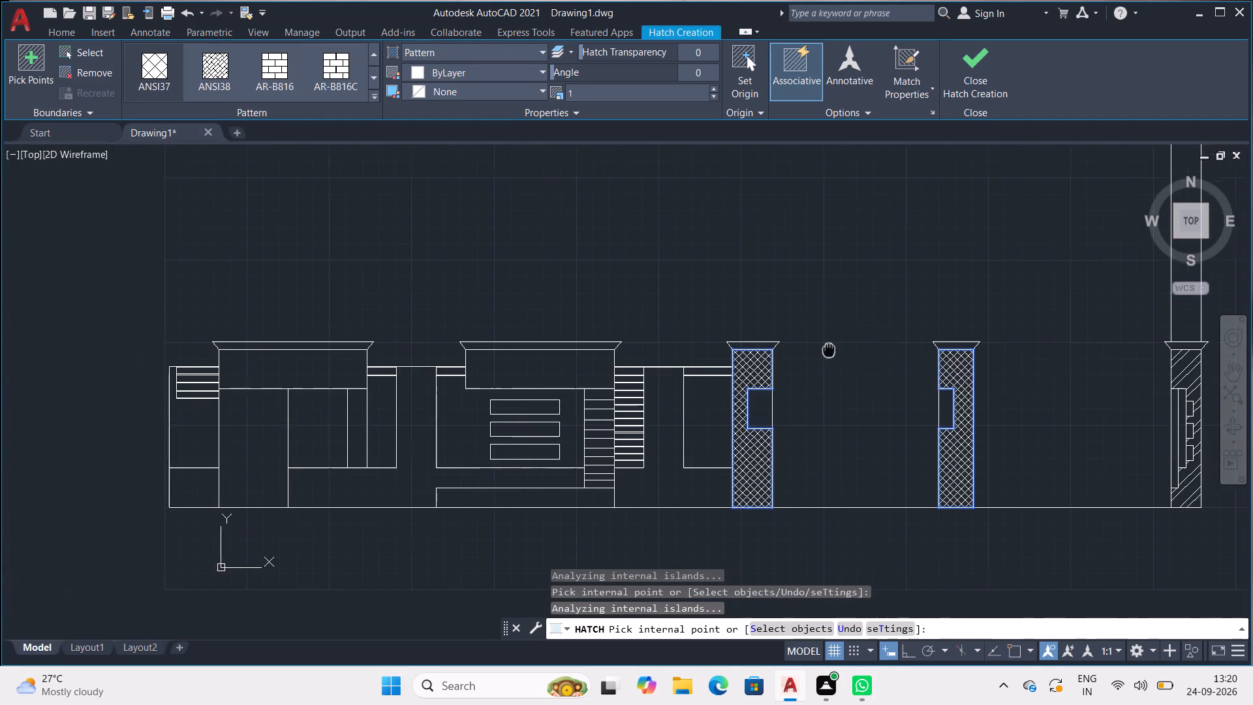
middle_click_drag(832, 349, 833, 349)
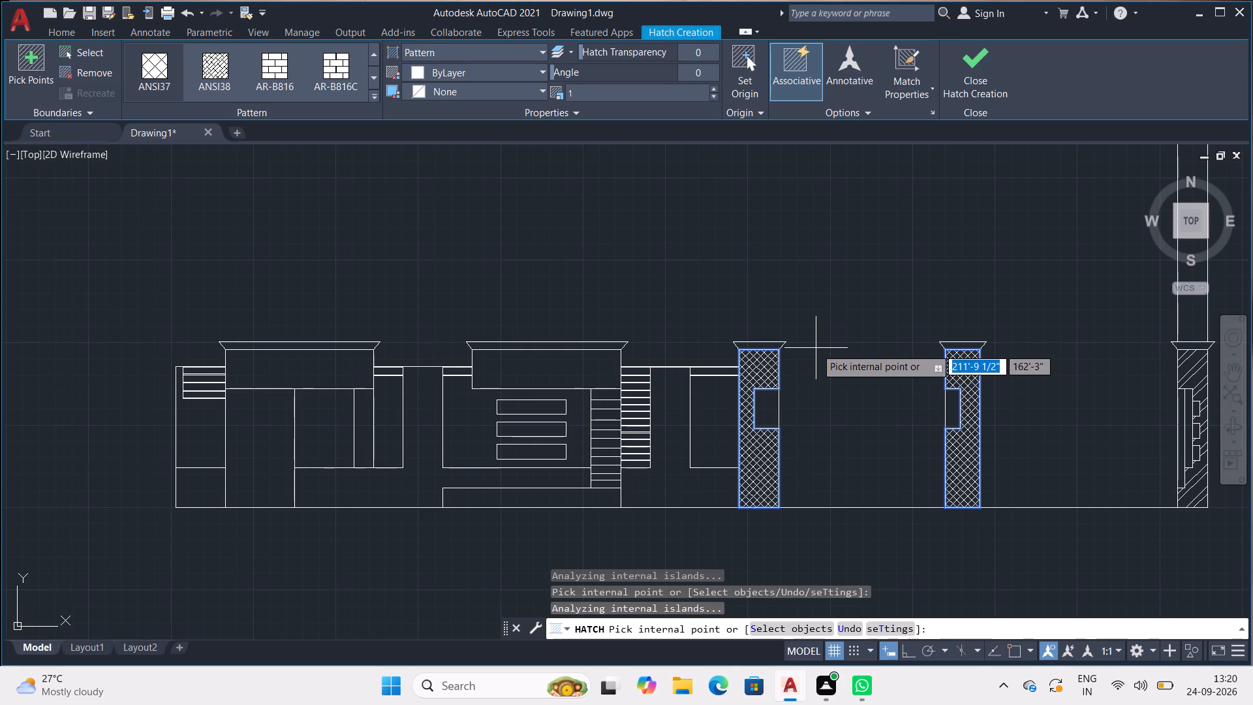
key("Escape")
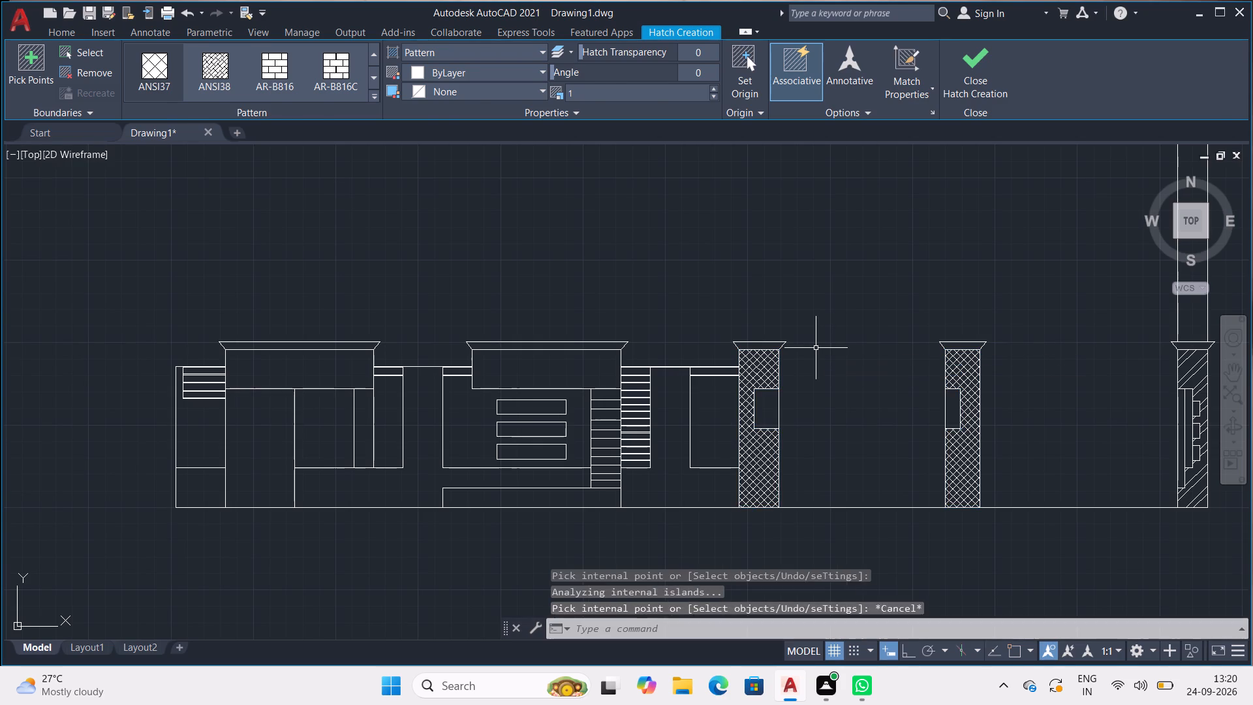
key("Escape")
key("Escape")
key("Escape")
key("Escape")
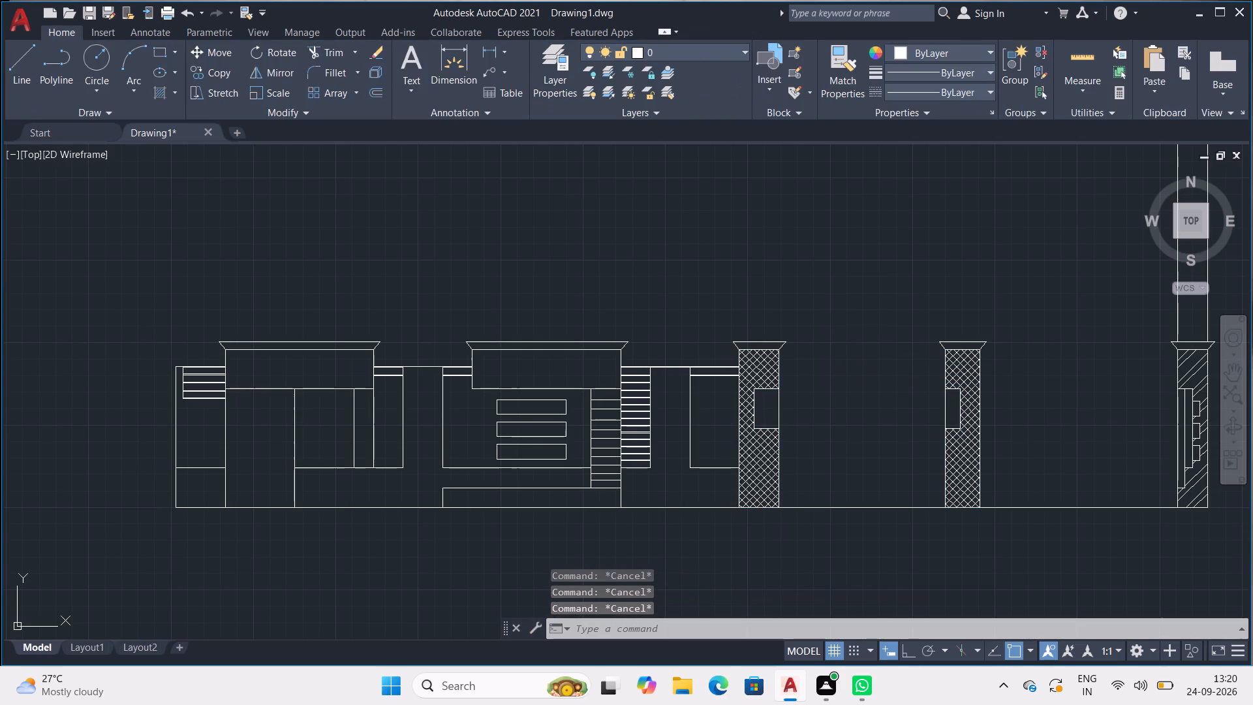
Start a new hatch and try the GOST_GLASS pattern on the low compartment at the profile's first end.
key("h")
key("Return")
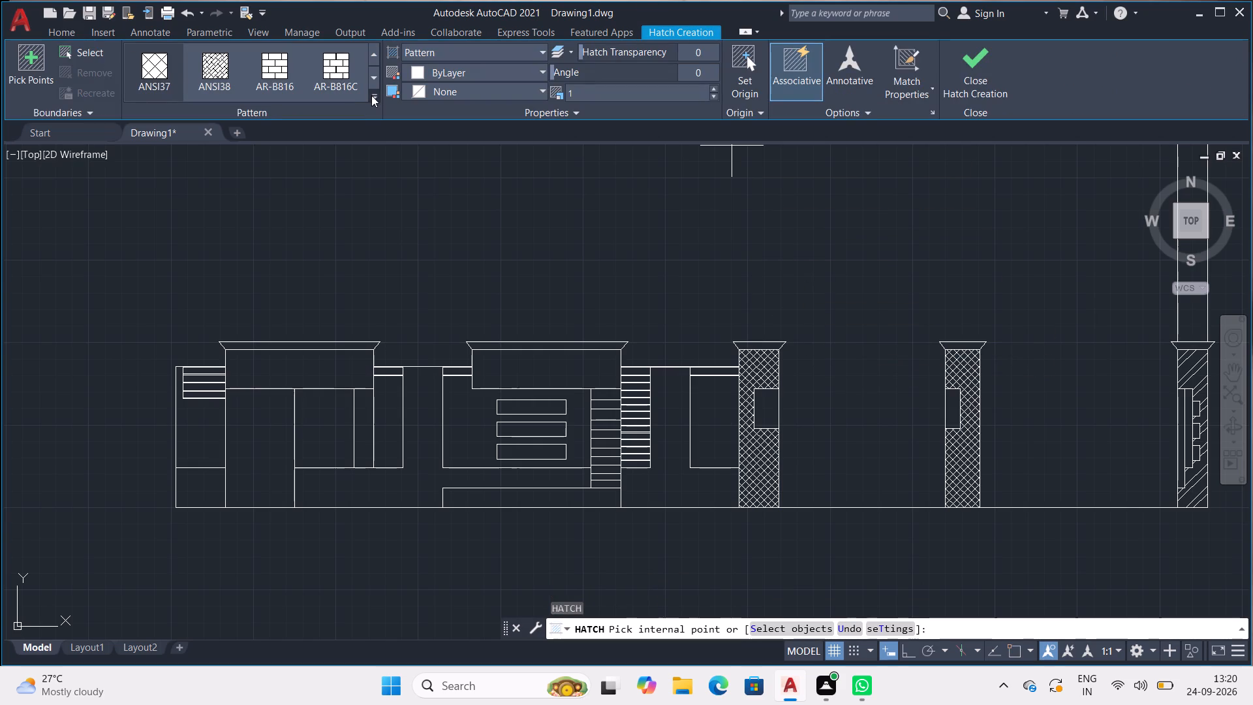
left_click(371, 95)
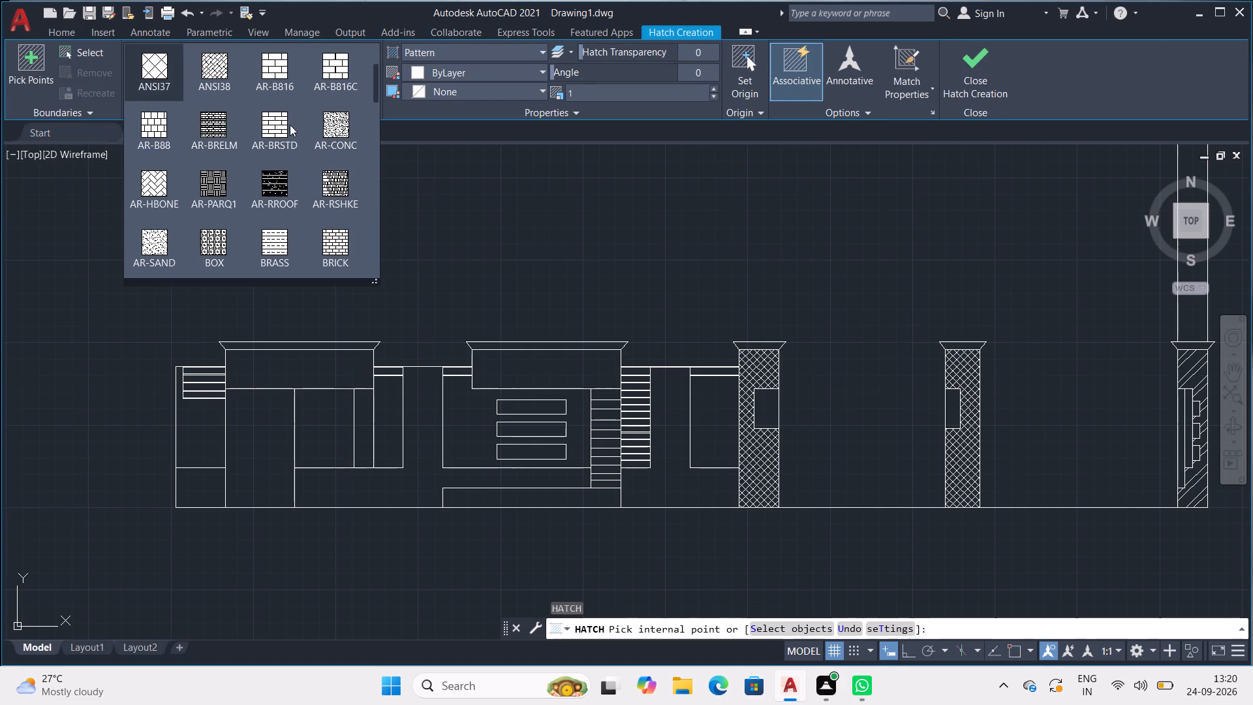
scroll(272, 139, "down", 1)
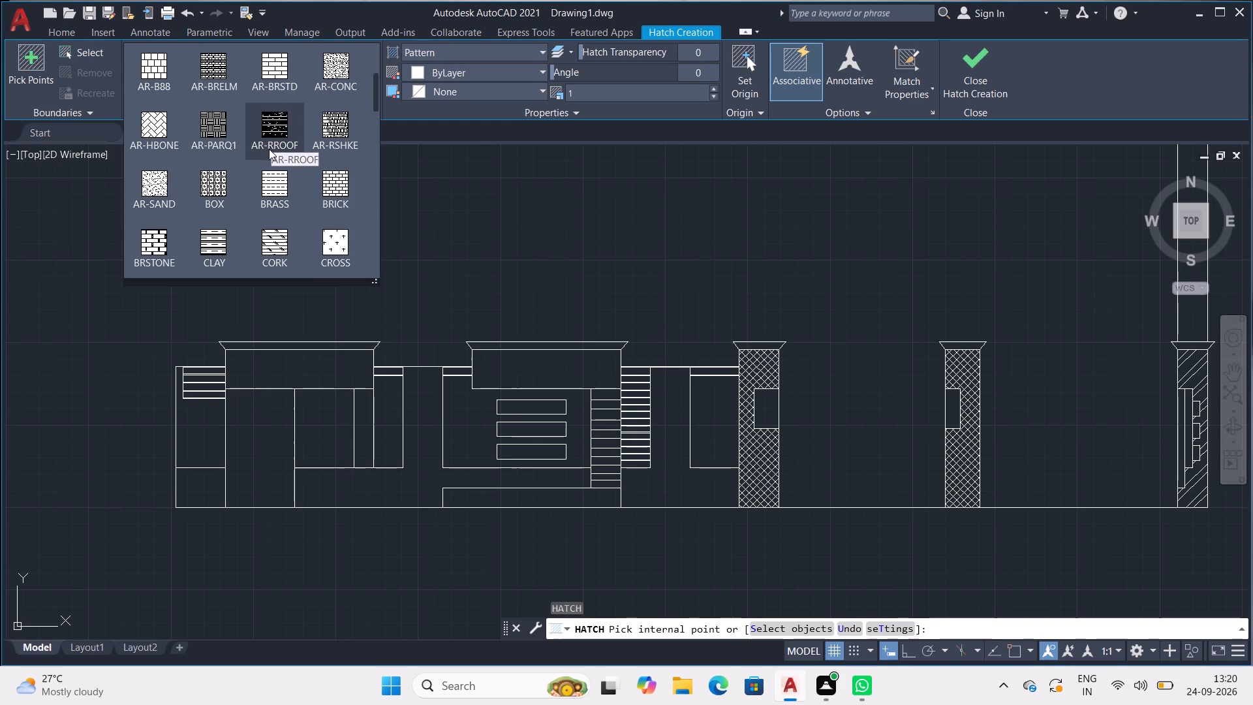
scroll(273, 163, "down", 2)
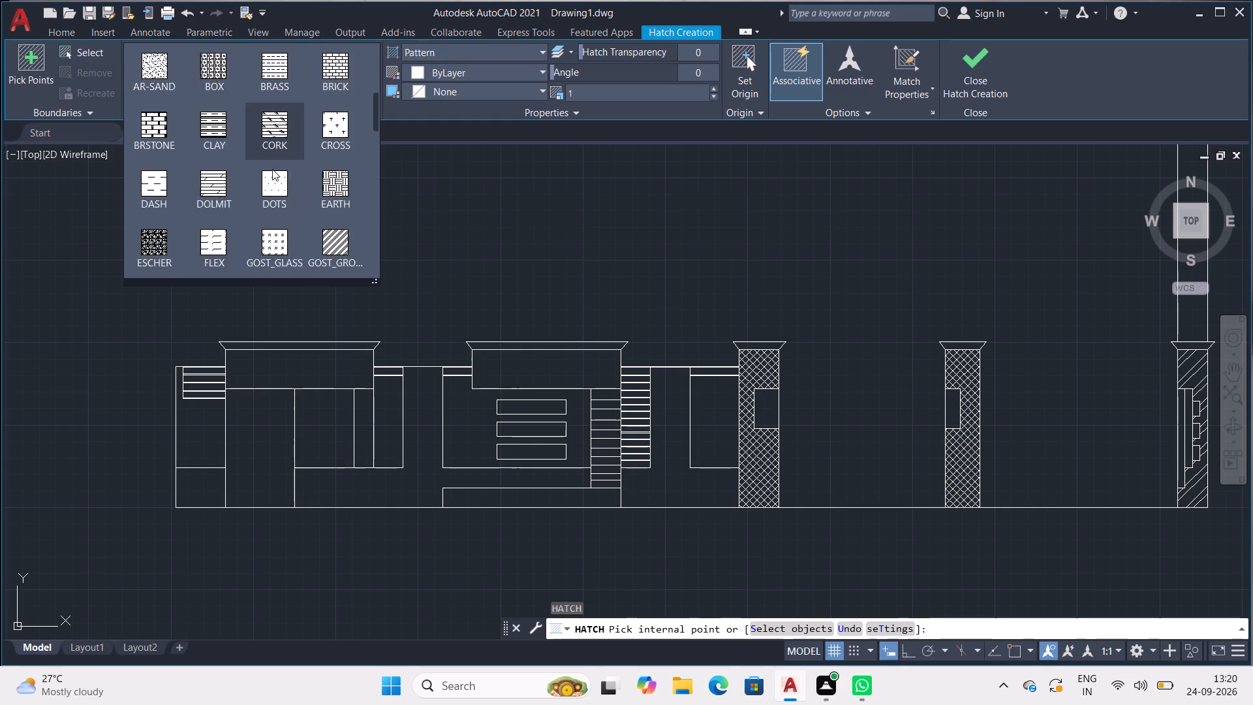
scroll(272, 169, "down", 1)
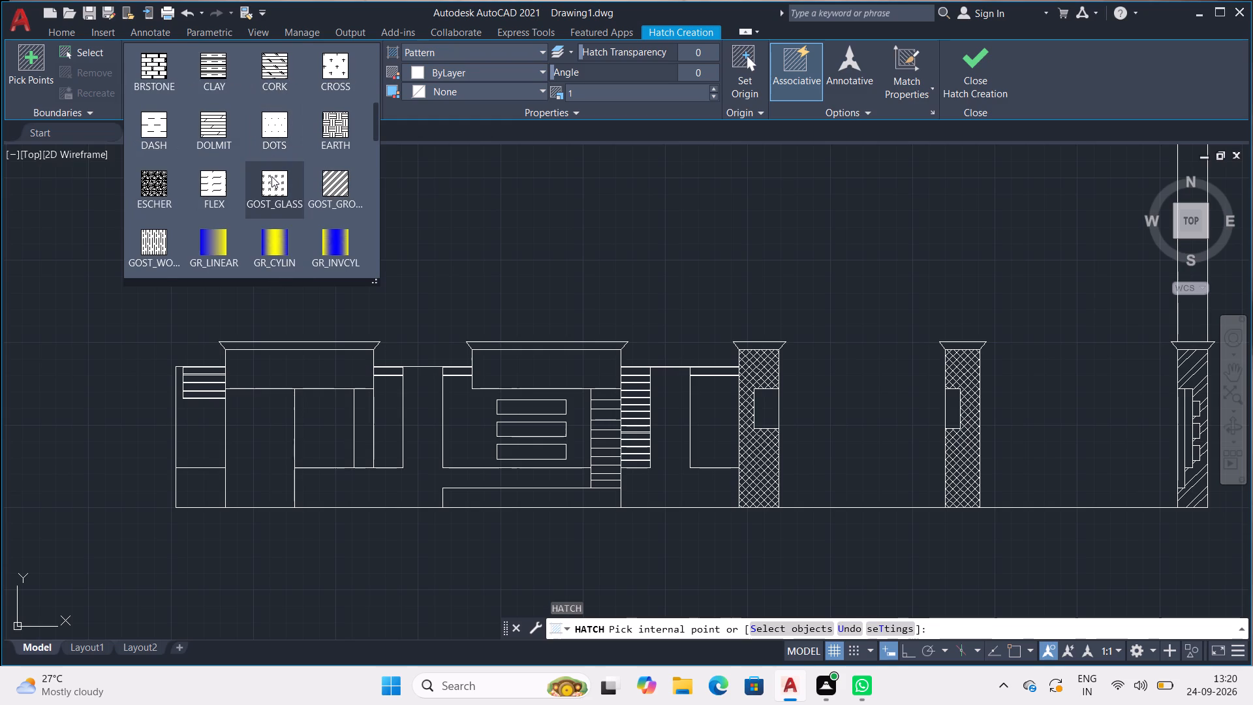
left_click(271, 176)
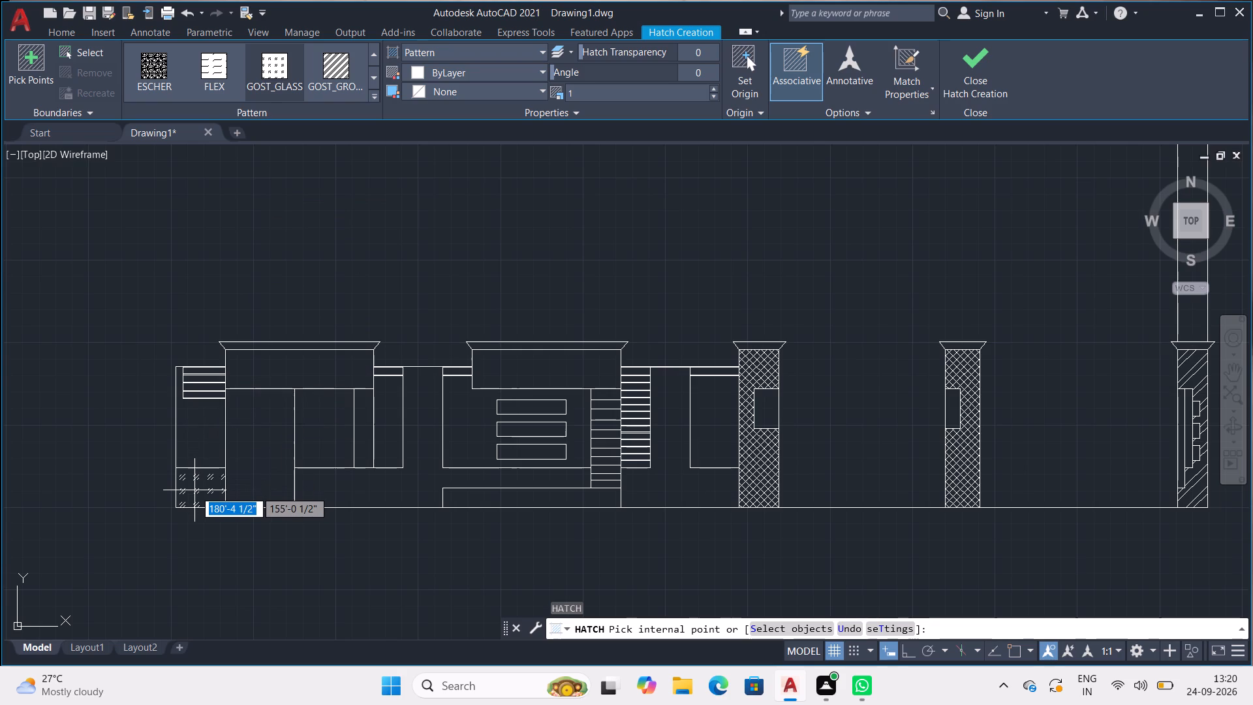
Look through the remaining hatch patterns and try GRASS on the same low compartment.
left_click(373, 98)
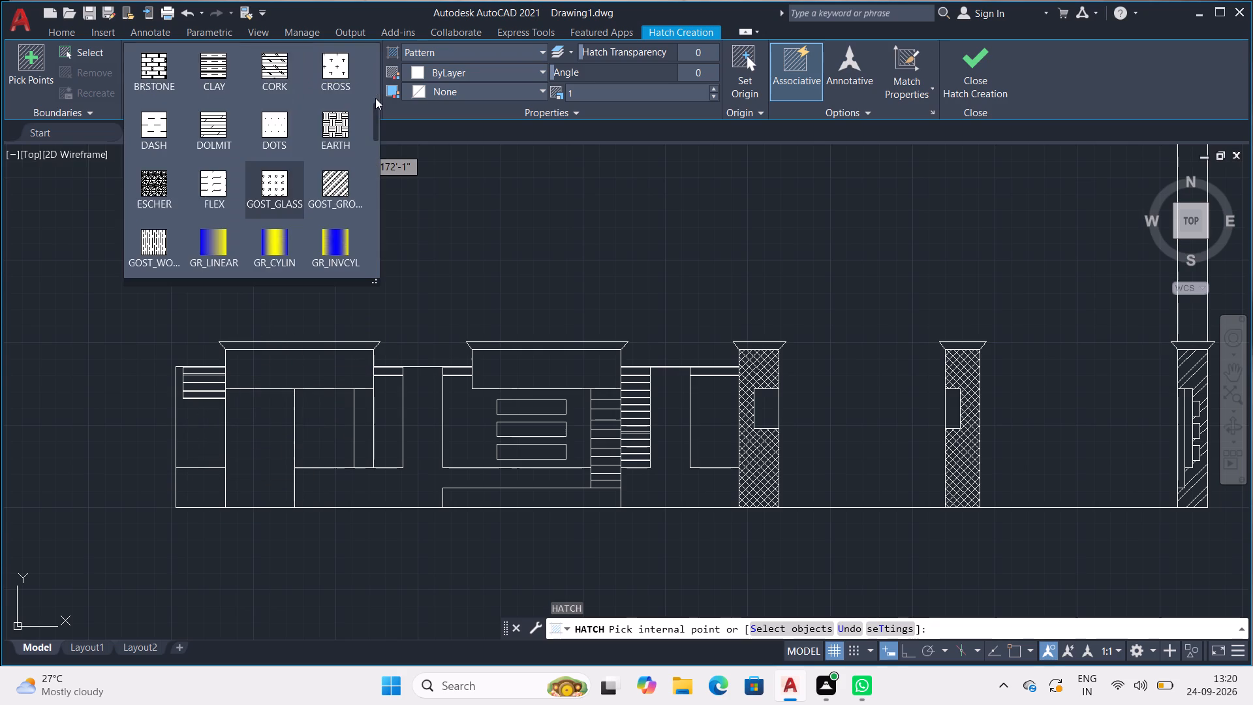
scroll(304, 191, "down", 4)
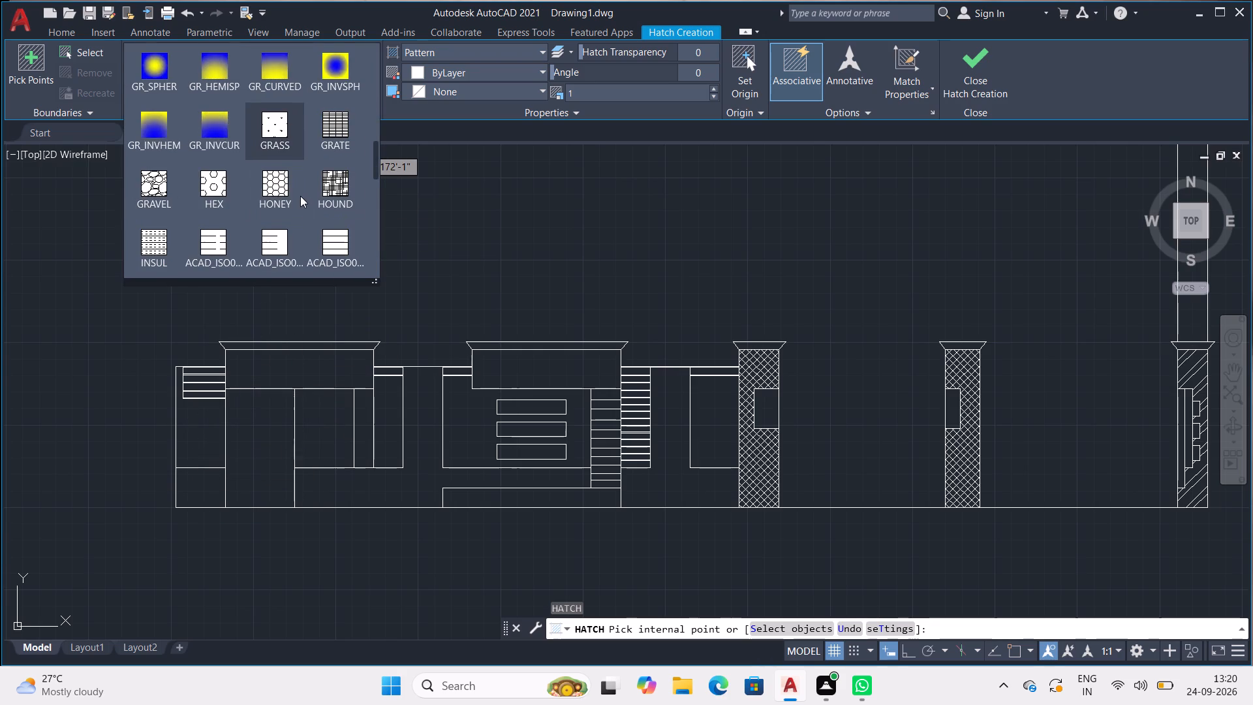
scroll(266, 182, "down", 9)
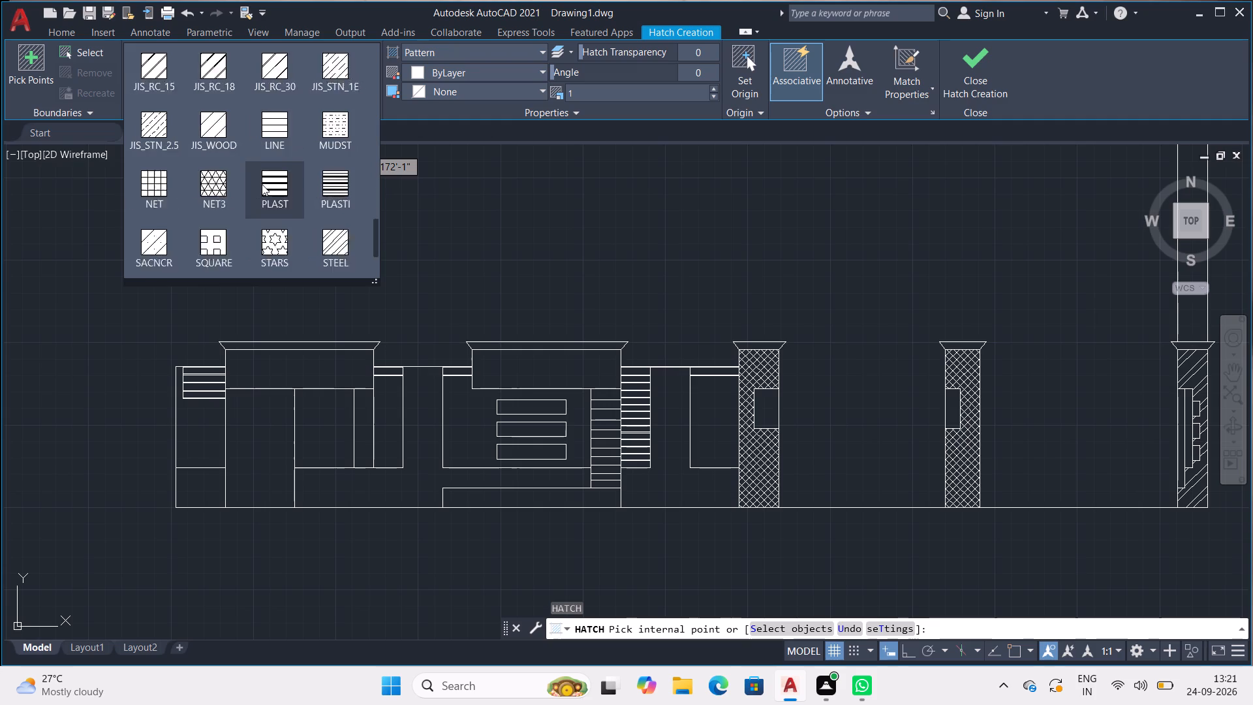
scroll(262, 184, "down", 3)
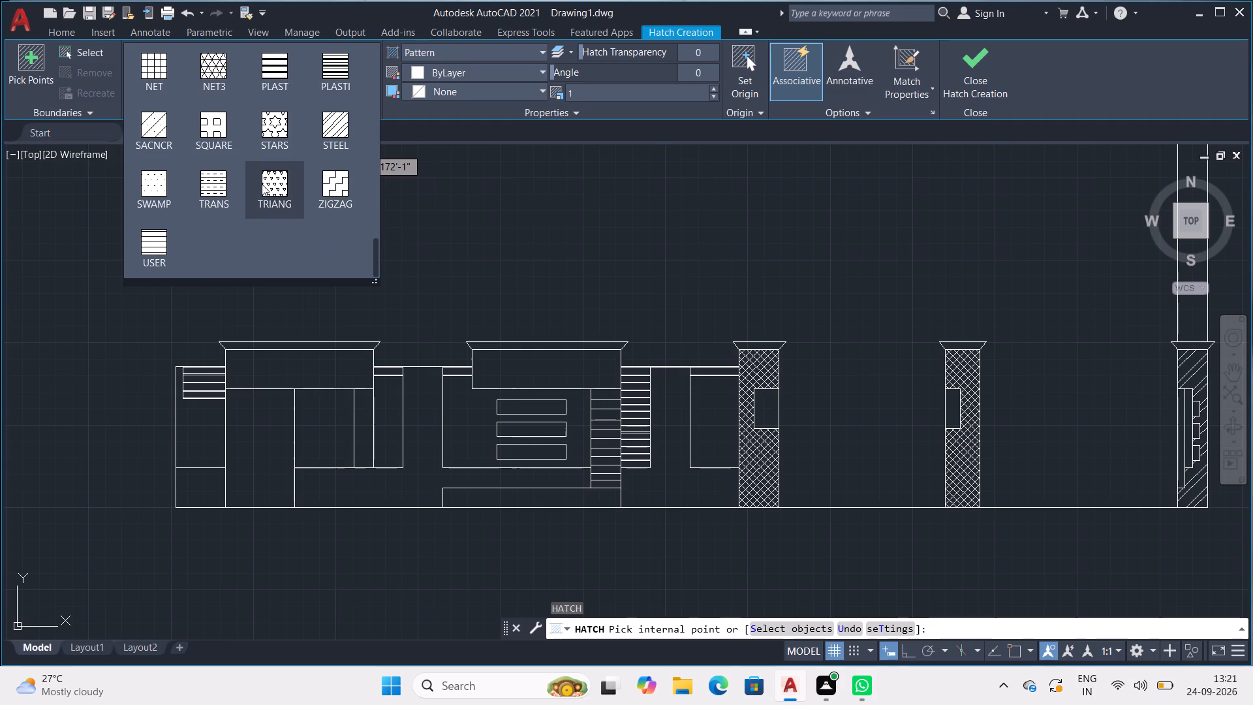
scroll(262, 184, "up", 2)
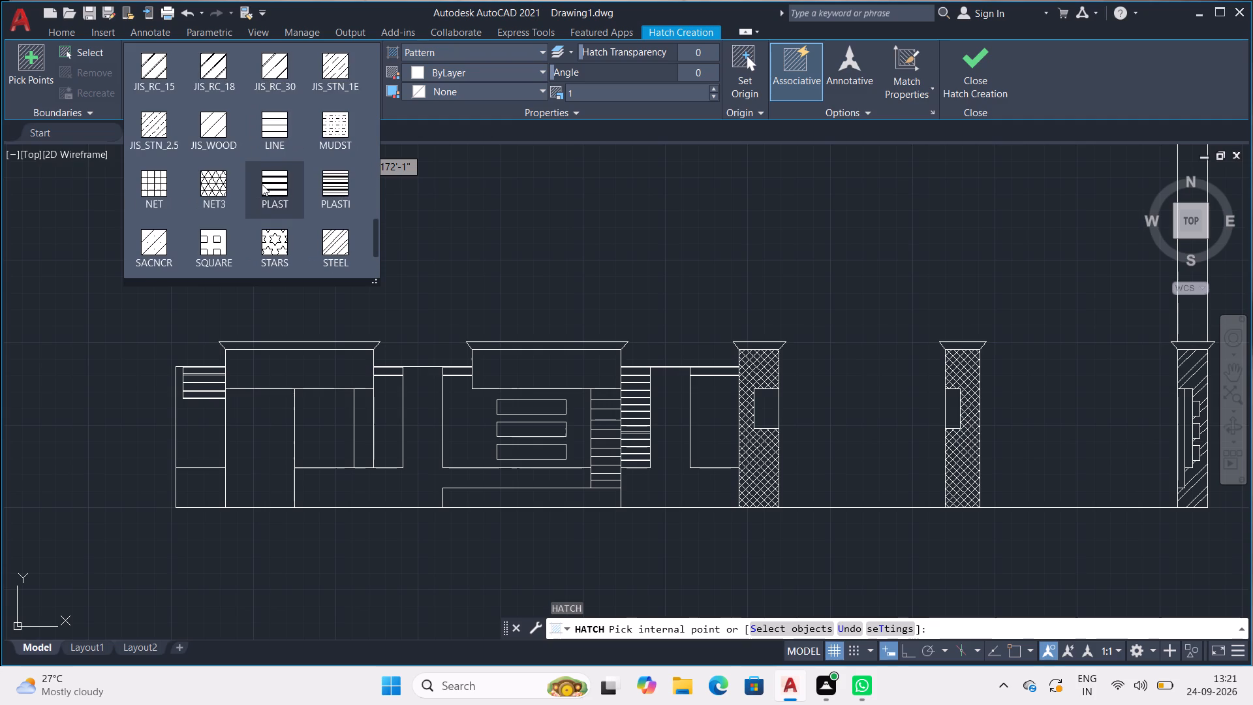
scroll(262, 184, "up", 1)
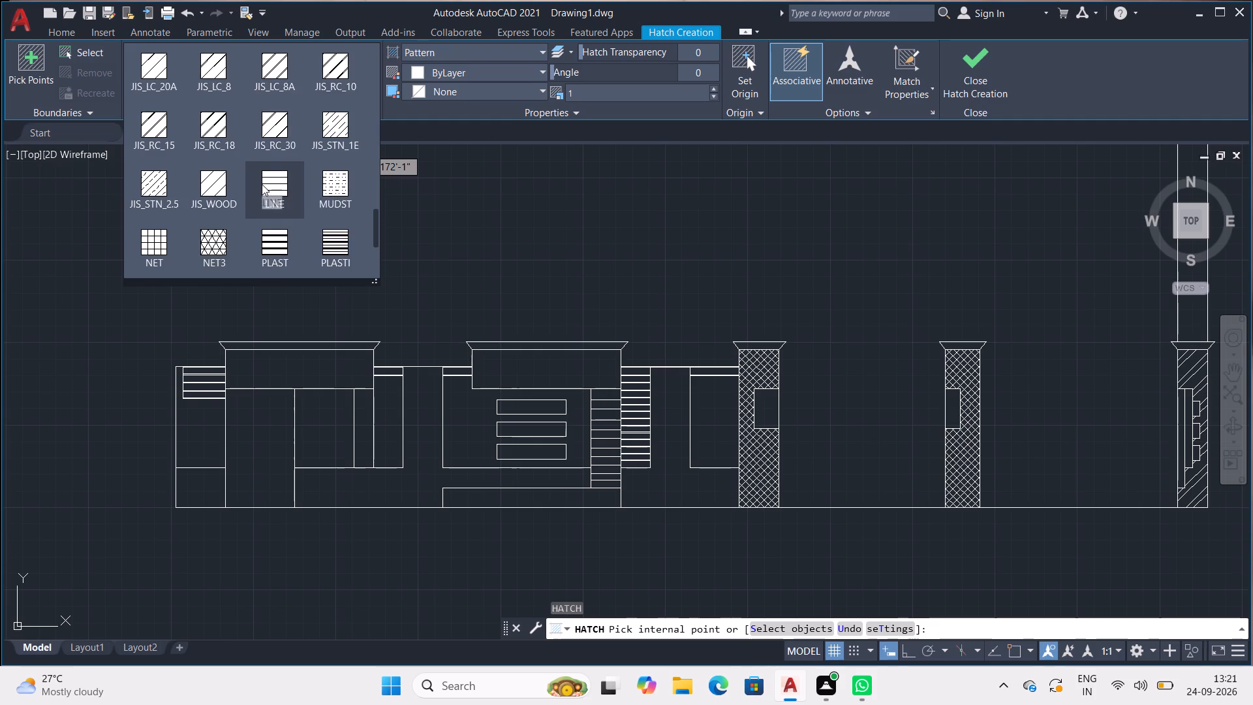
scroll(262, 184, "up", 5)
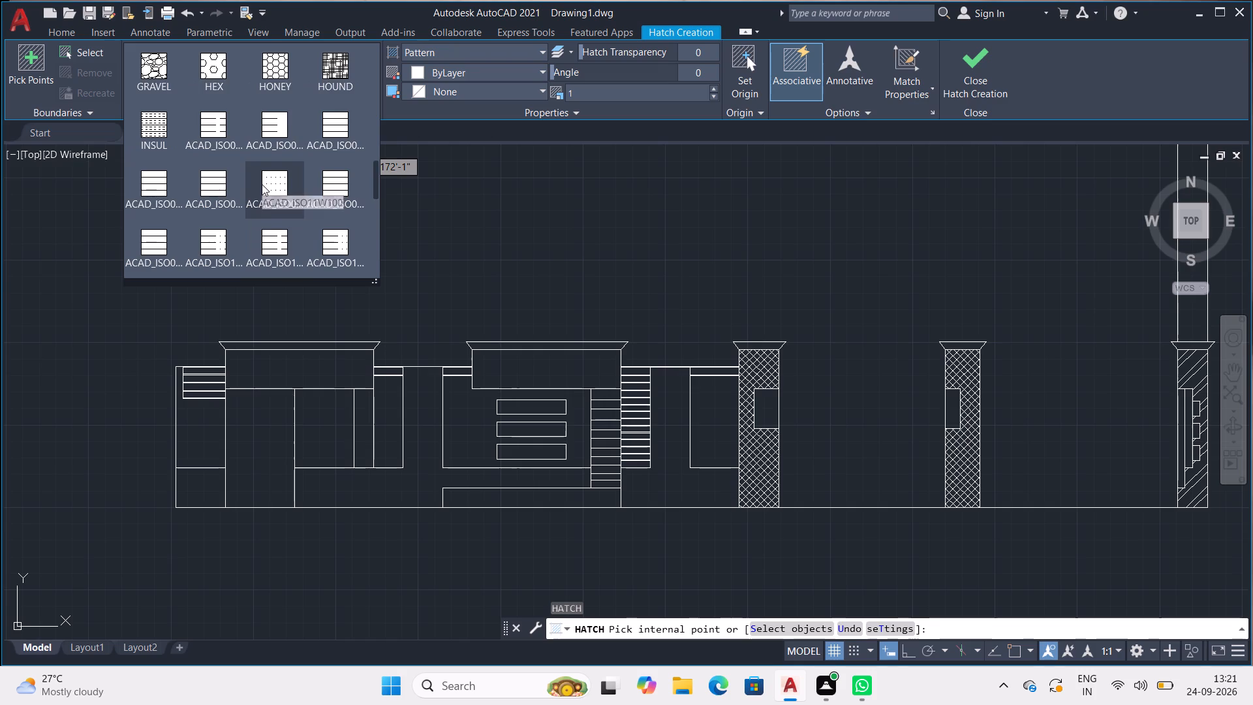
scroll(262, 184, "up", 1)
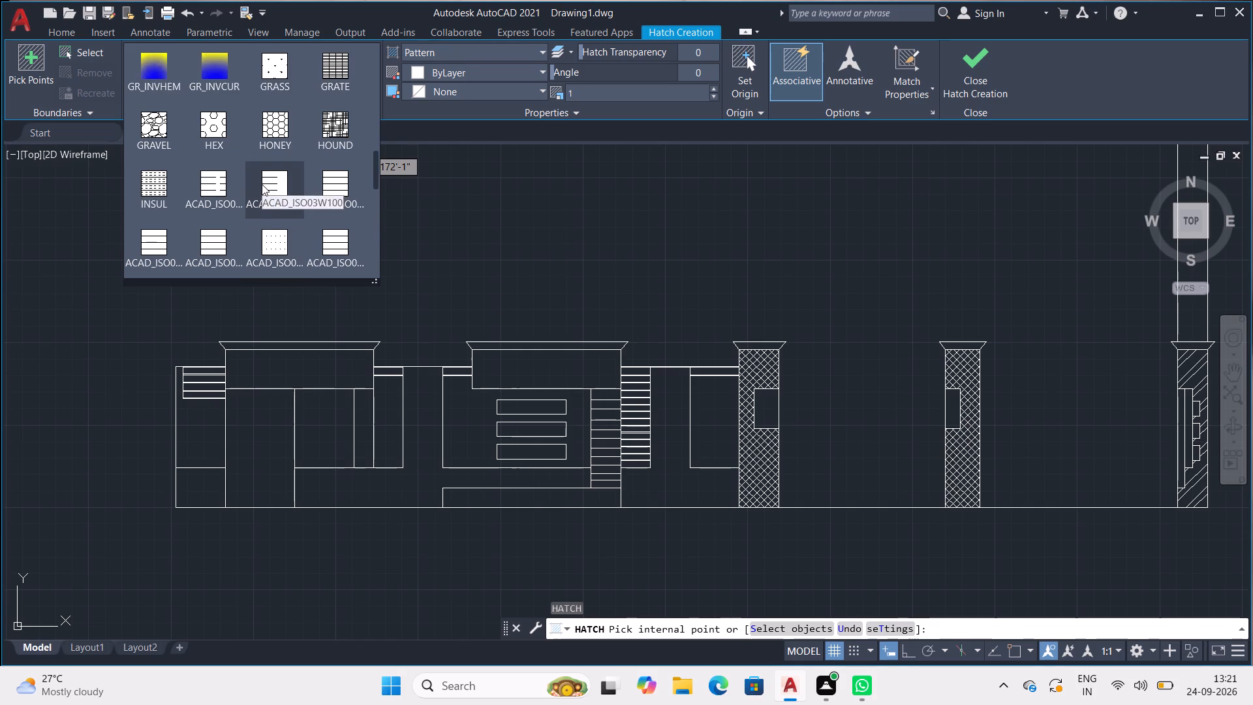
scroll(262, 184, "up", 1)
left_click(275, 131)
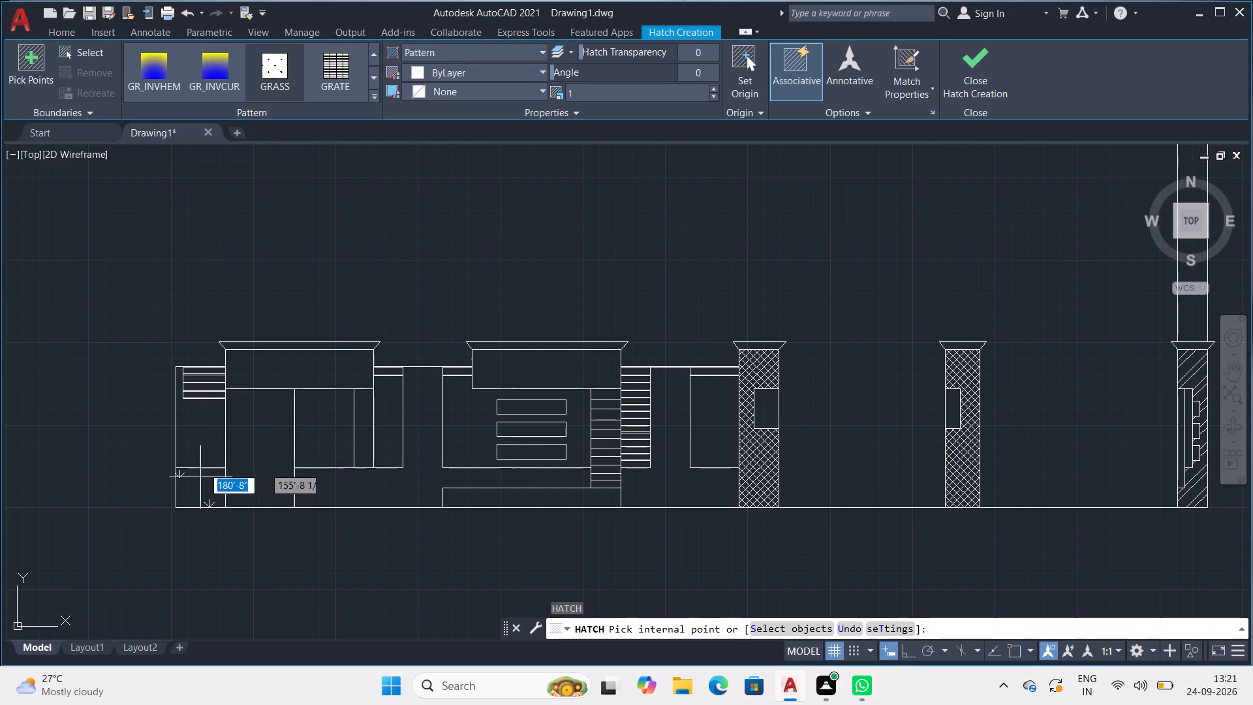
Hatch the low end compartment and the two base bands with their upright bays using the DOTS pattern, and finish hatching.
left_click(378, 90)
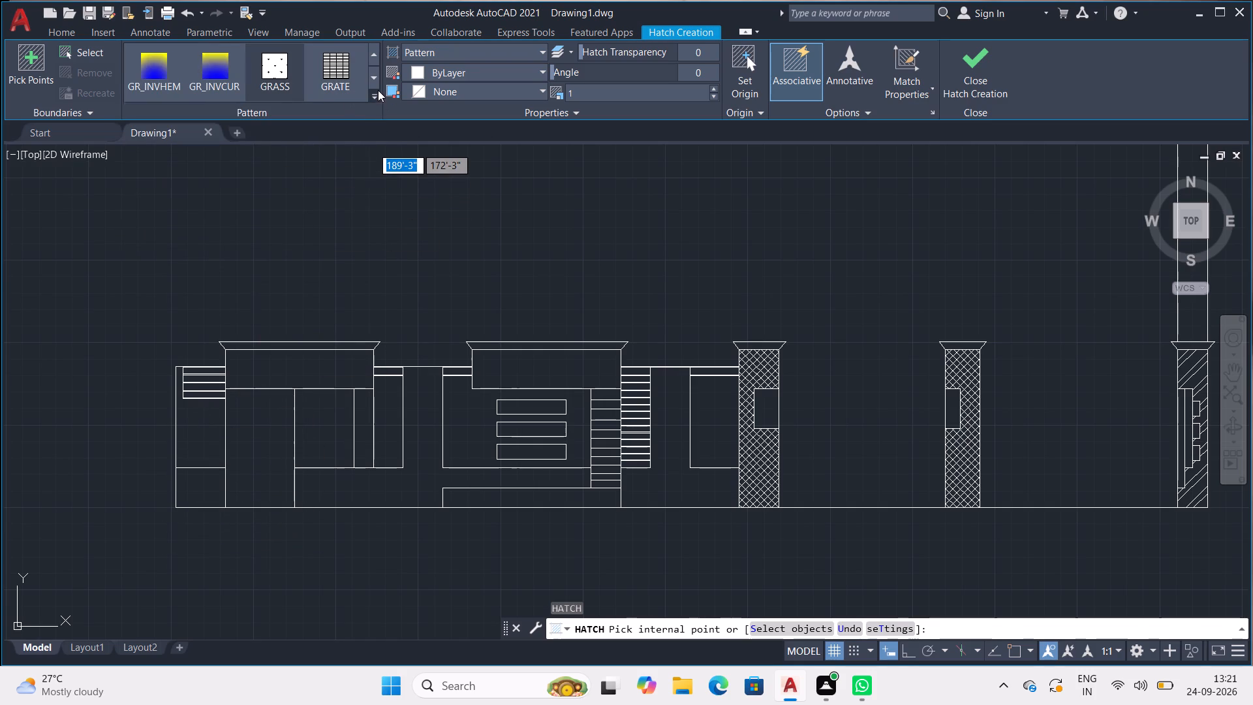
scroll(293, 126, "up", 2)
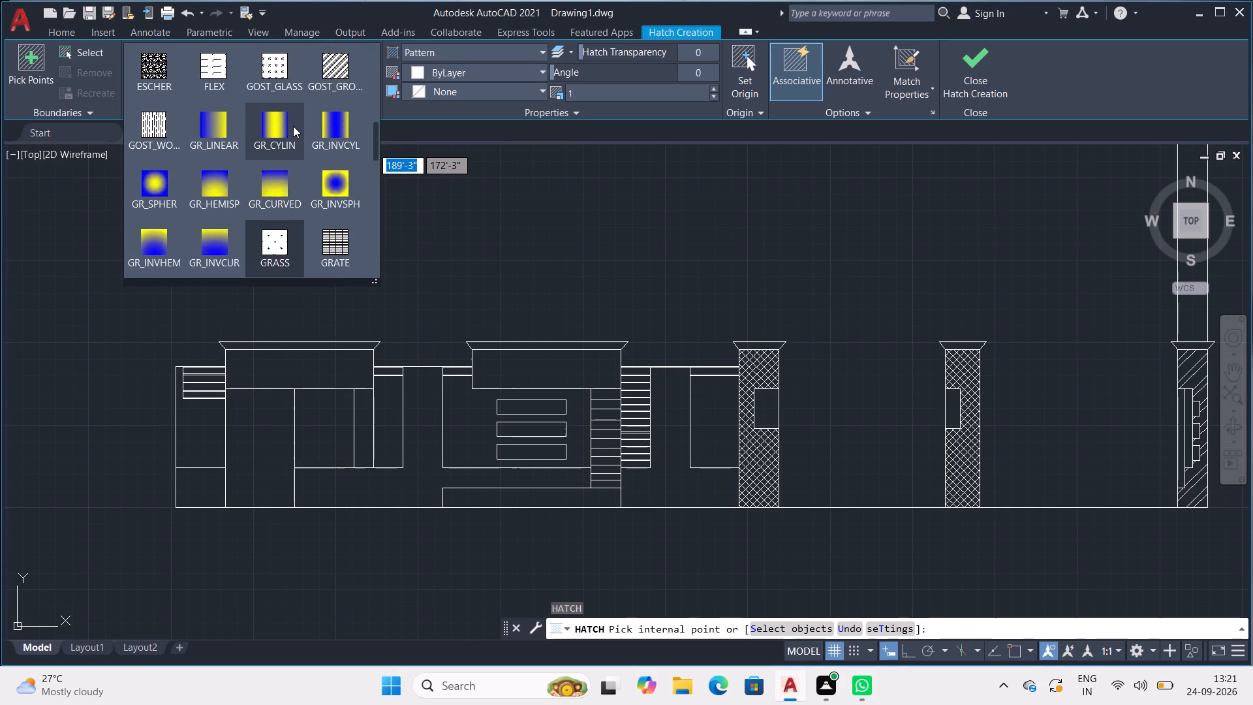
scroll(293, 126, "up", 1)
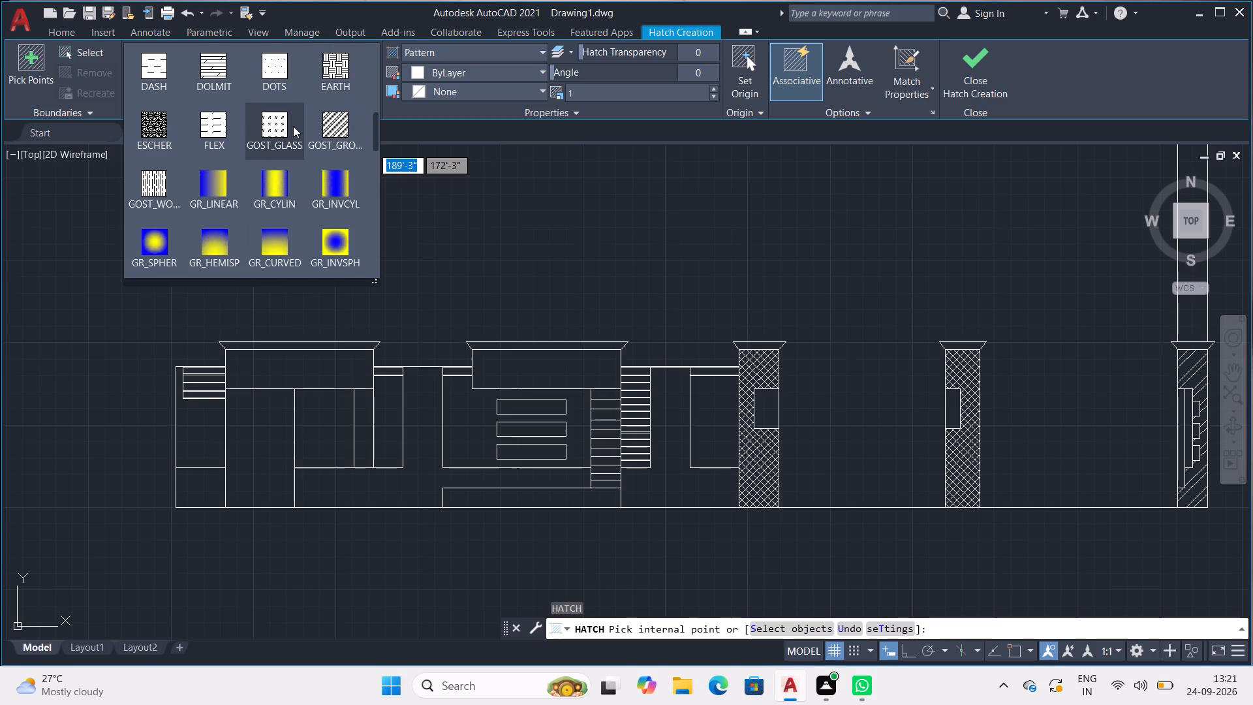
scroll(293, 126, "up", 1)
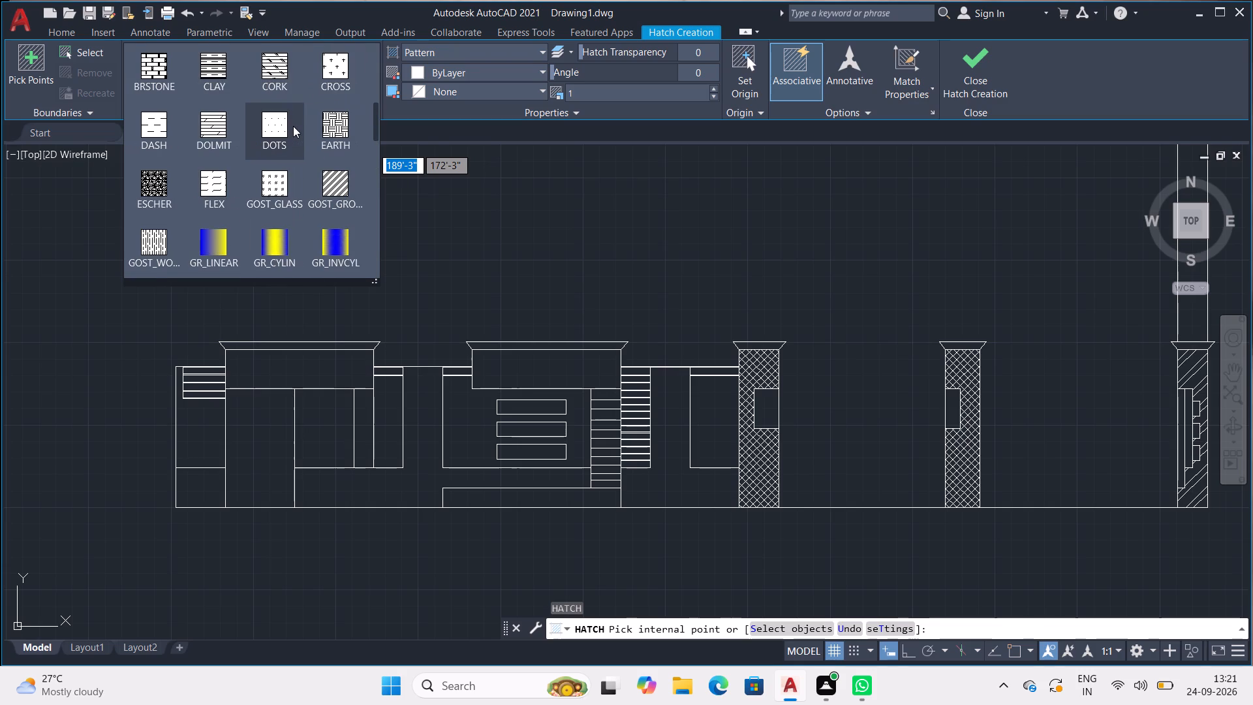
scroll(293, 126, "up", 1)
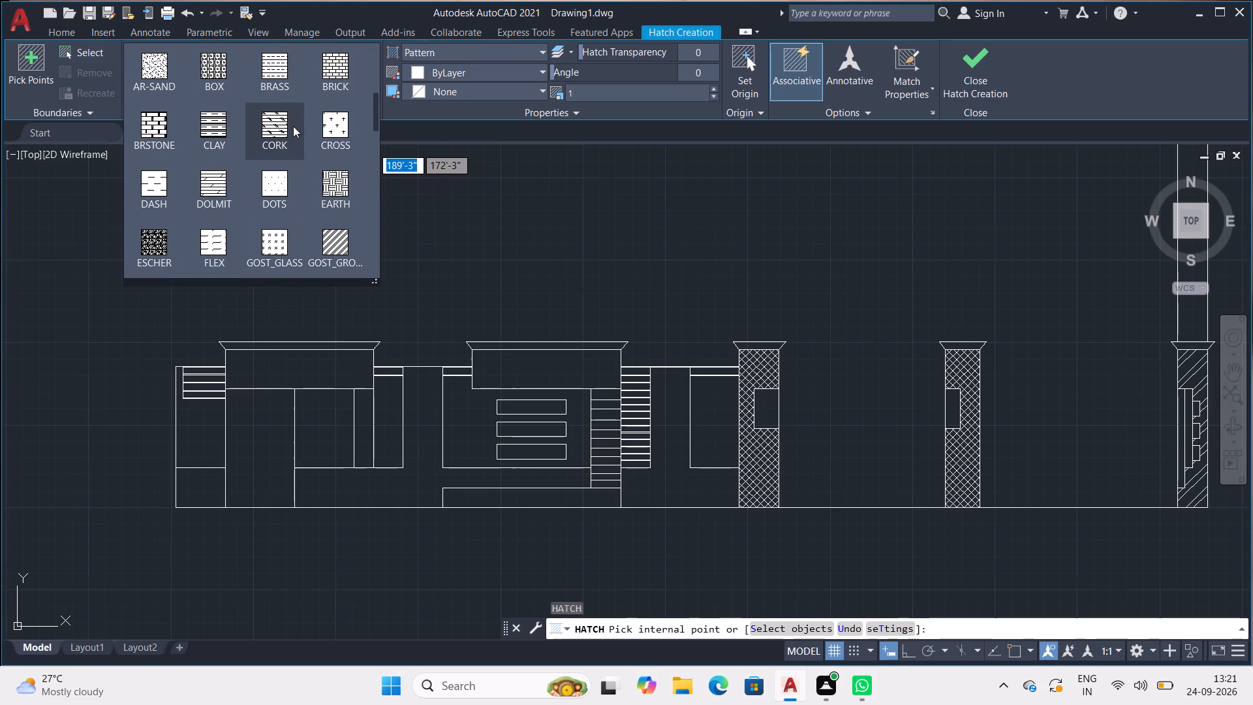
scroll(293, 126, "up", 1)
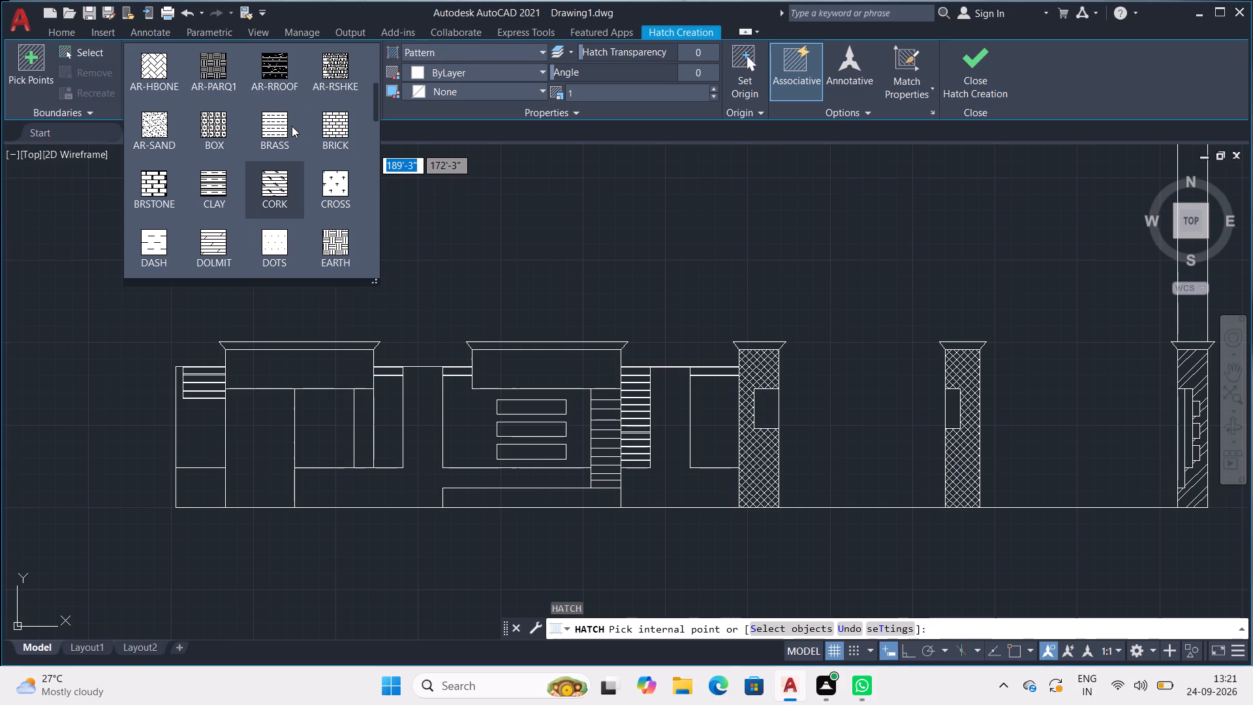
scroll(292, 126, "up", 1)
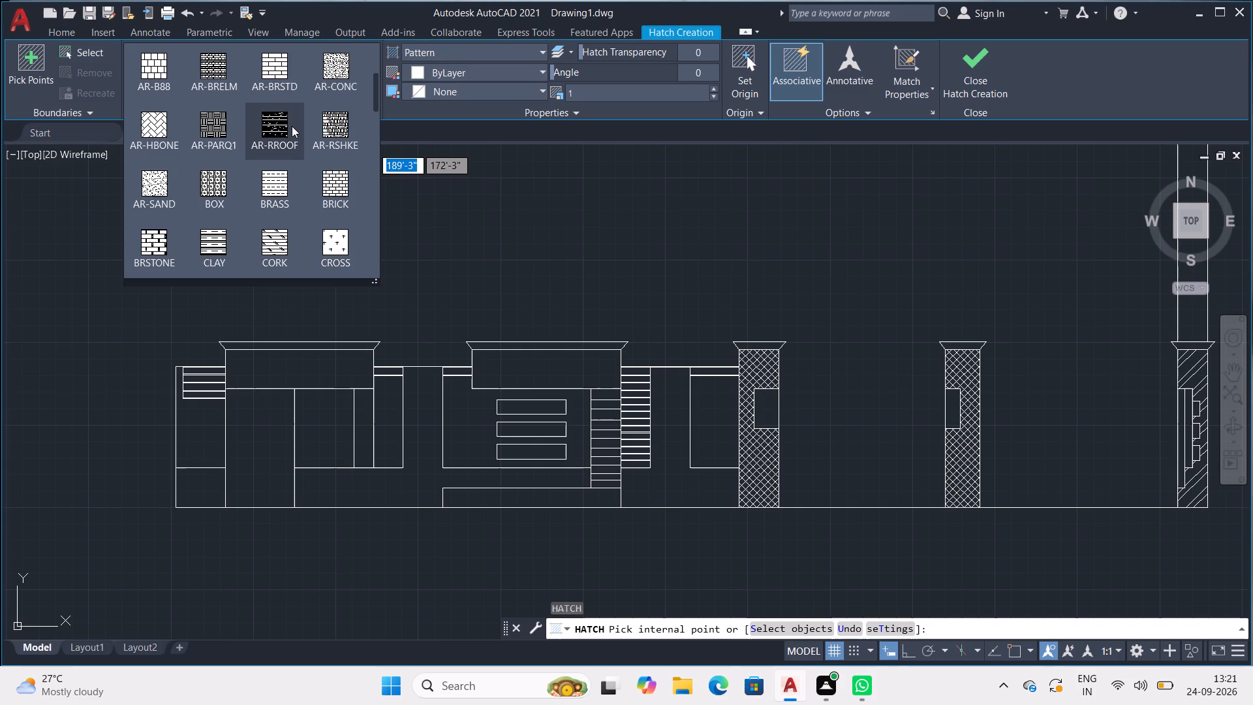
scroll(292, 126, "up", 2)
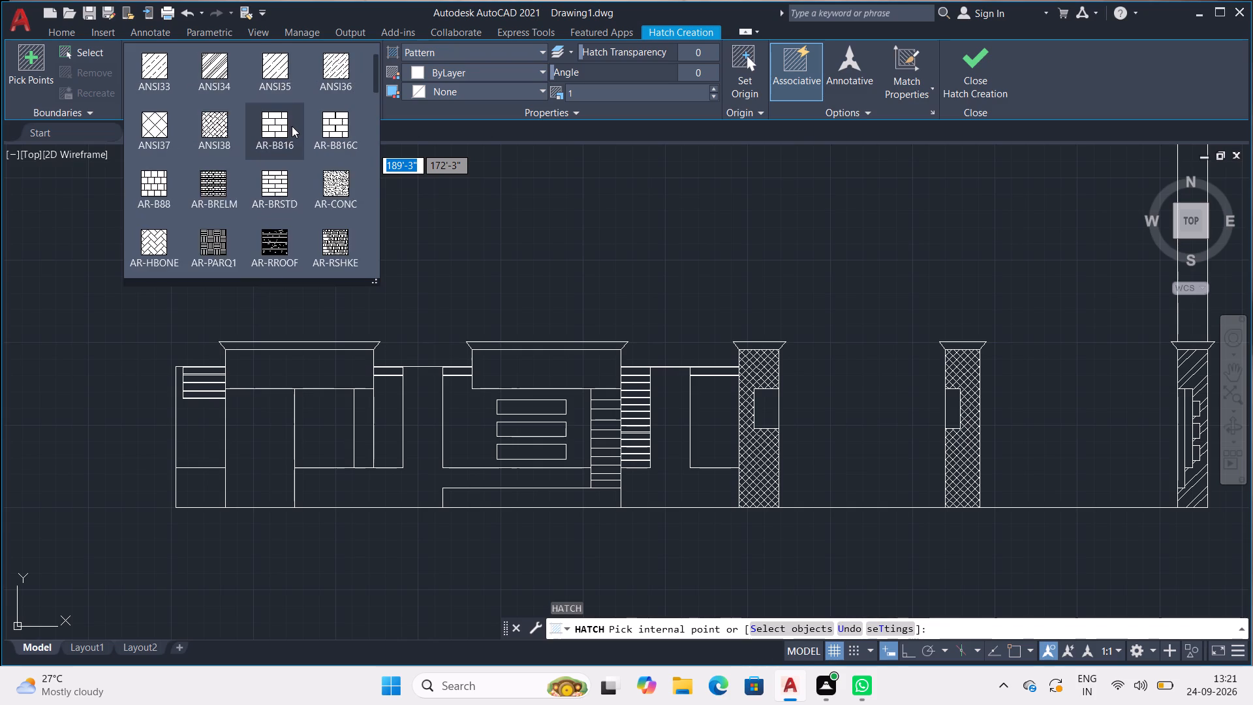
scroll(292, 126, "up", 4)
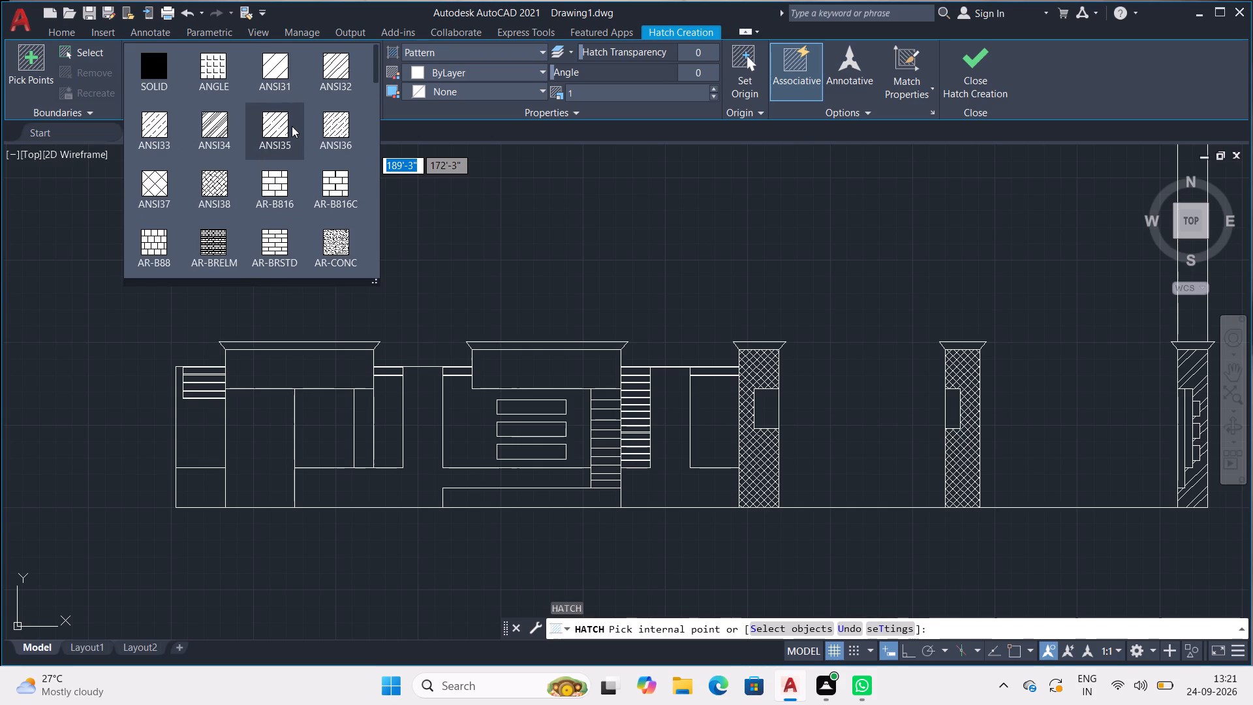
scroll(292, 126, "down", 2)
scroll(322, 197, "down", 1)
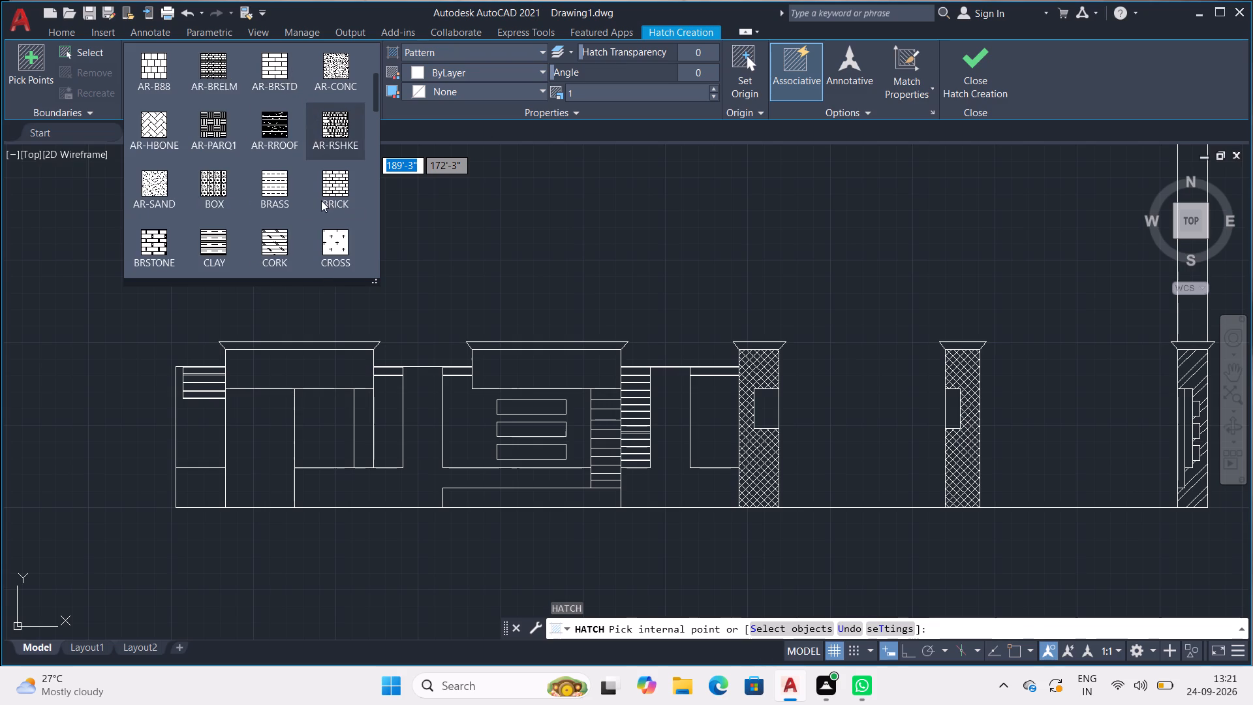
scroll(321, 200, "down", 1)
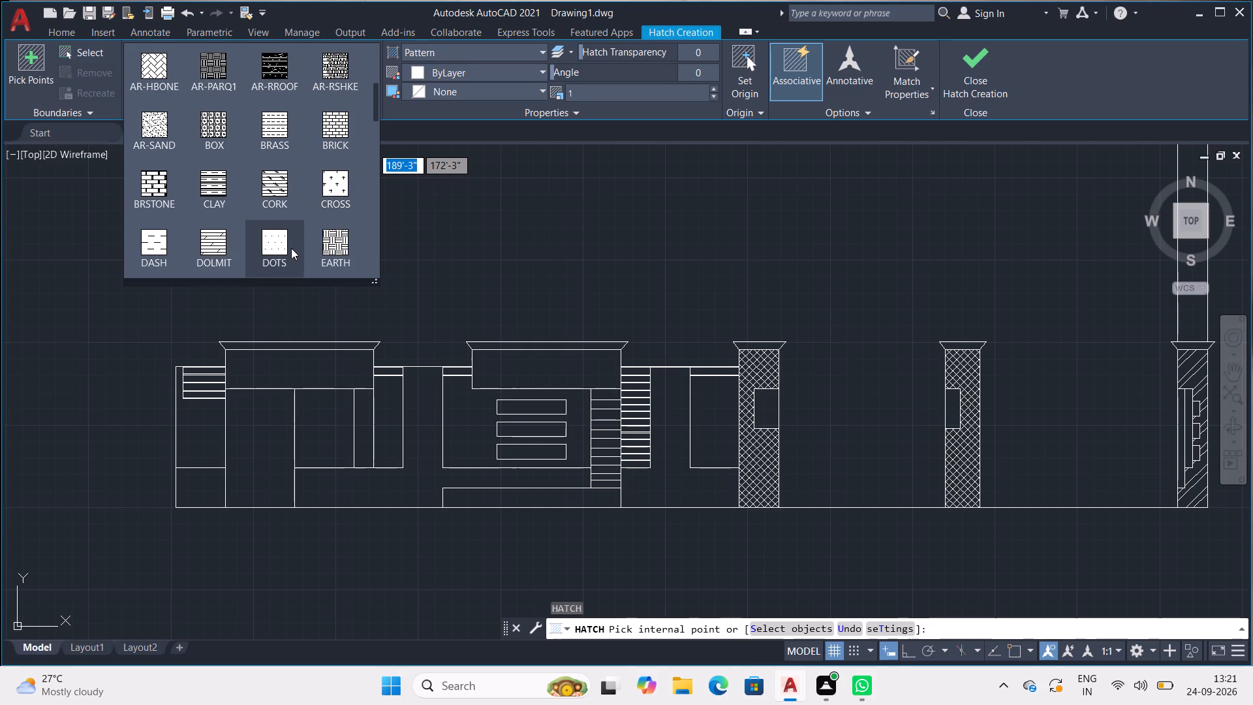
left_click(291, 248)
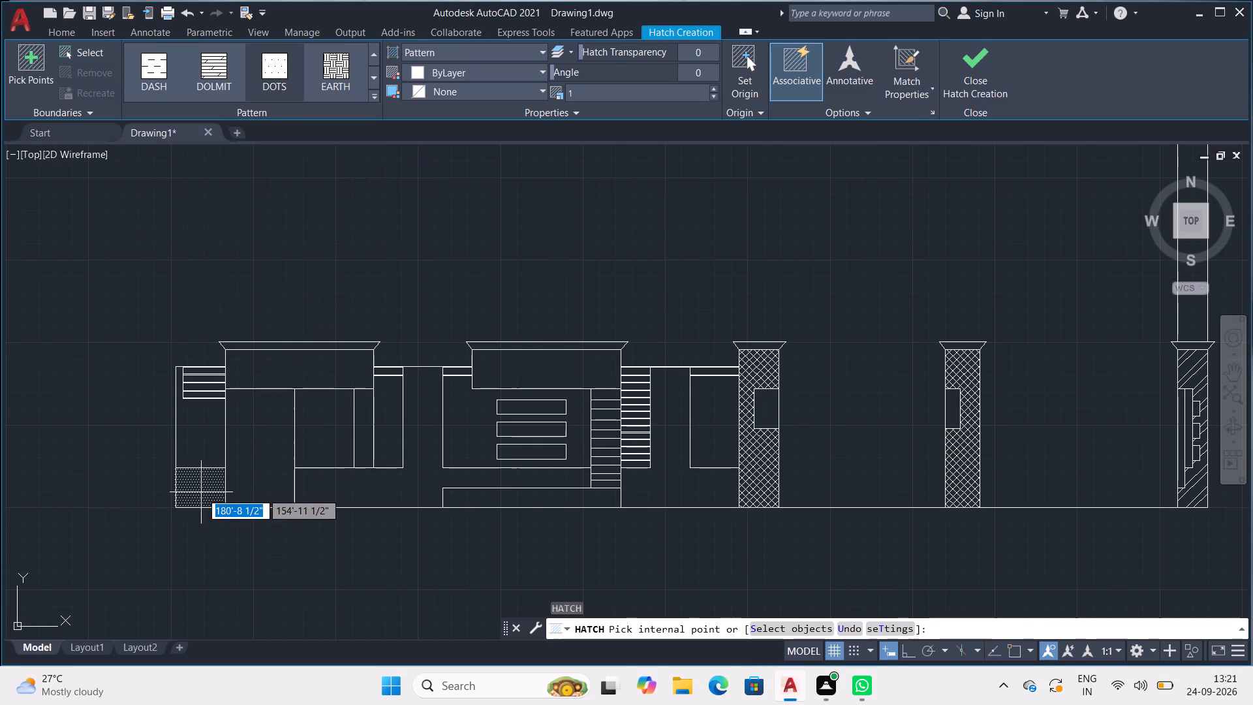
left_click(201, 492)
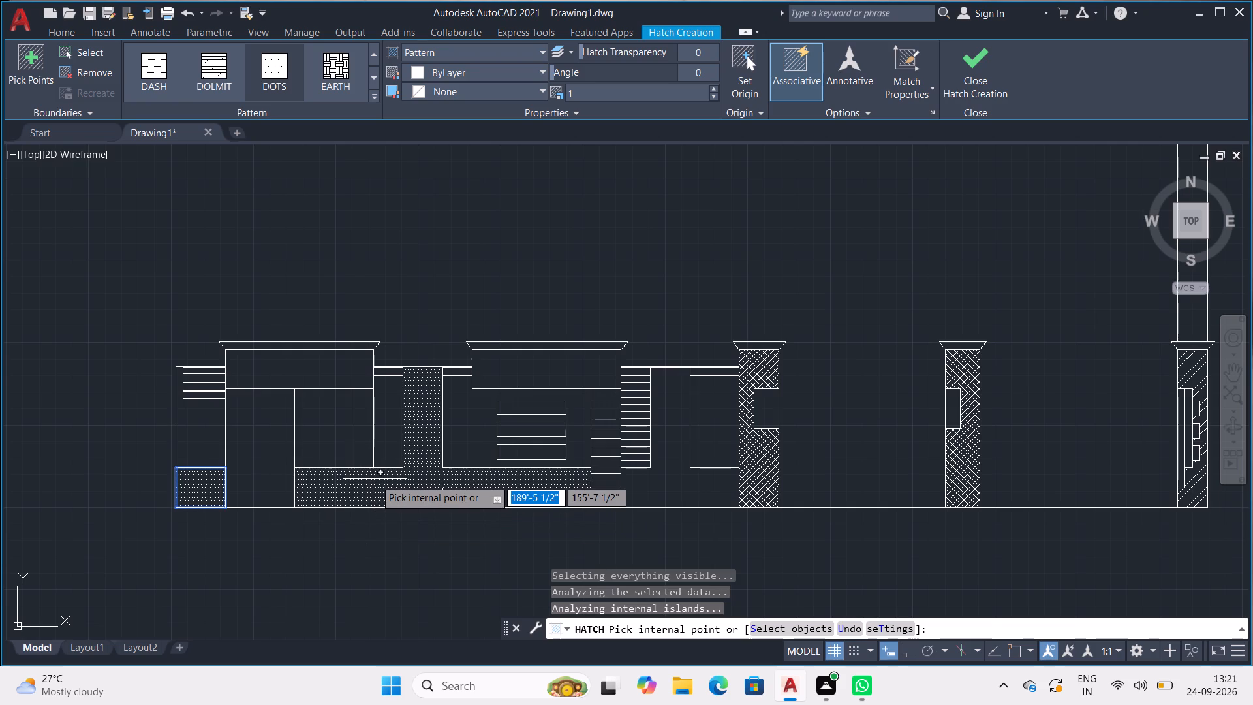
left_click(375, 479)
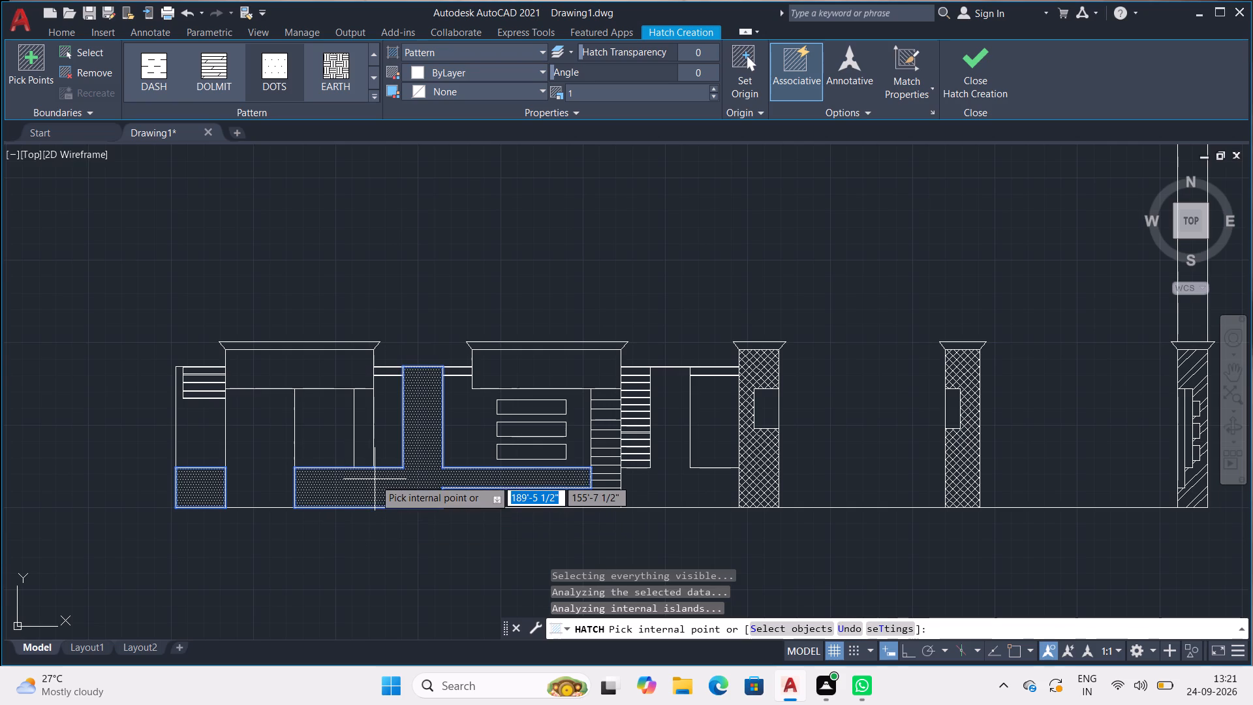
left_click(671, 439)
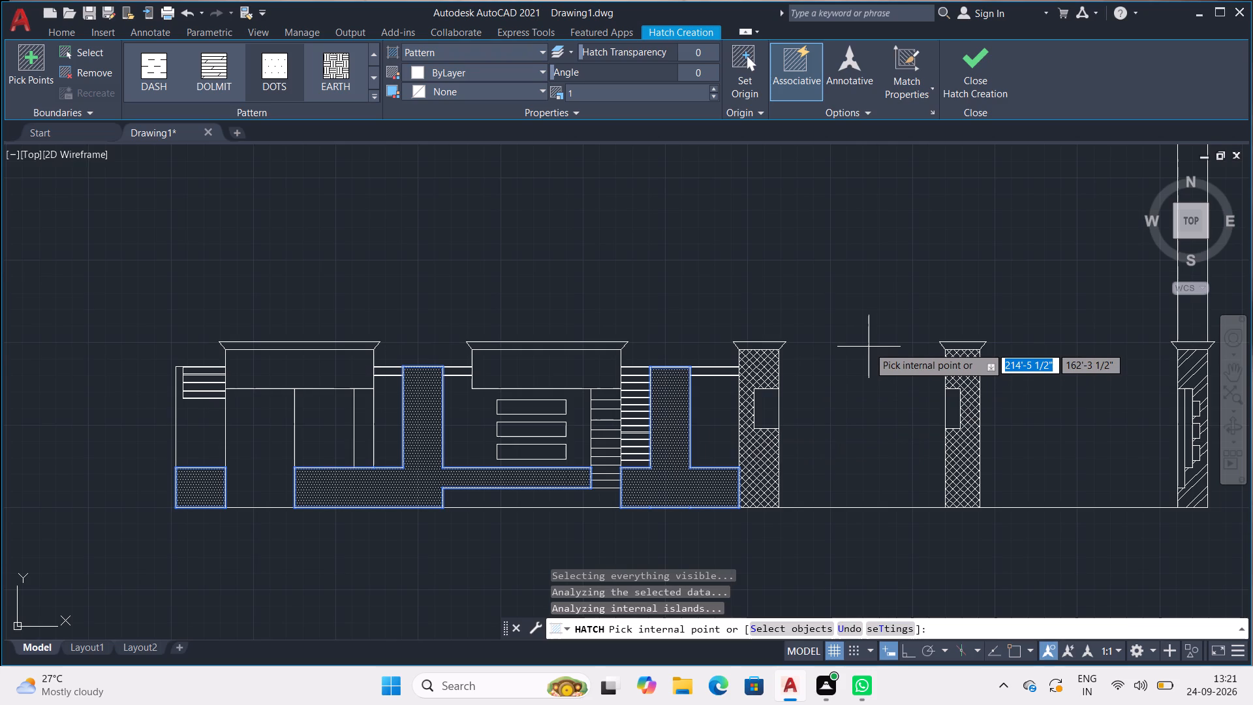
key("Escape")
key("Escape")
key("Escape")
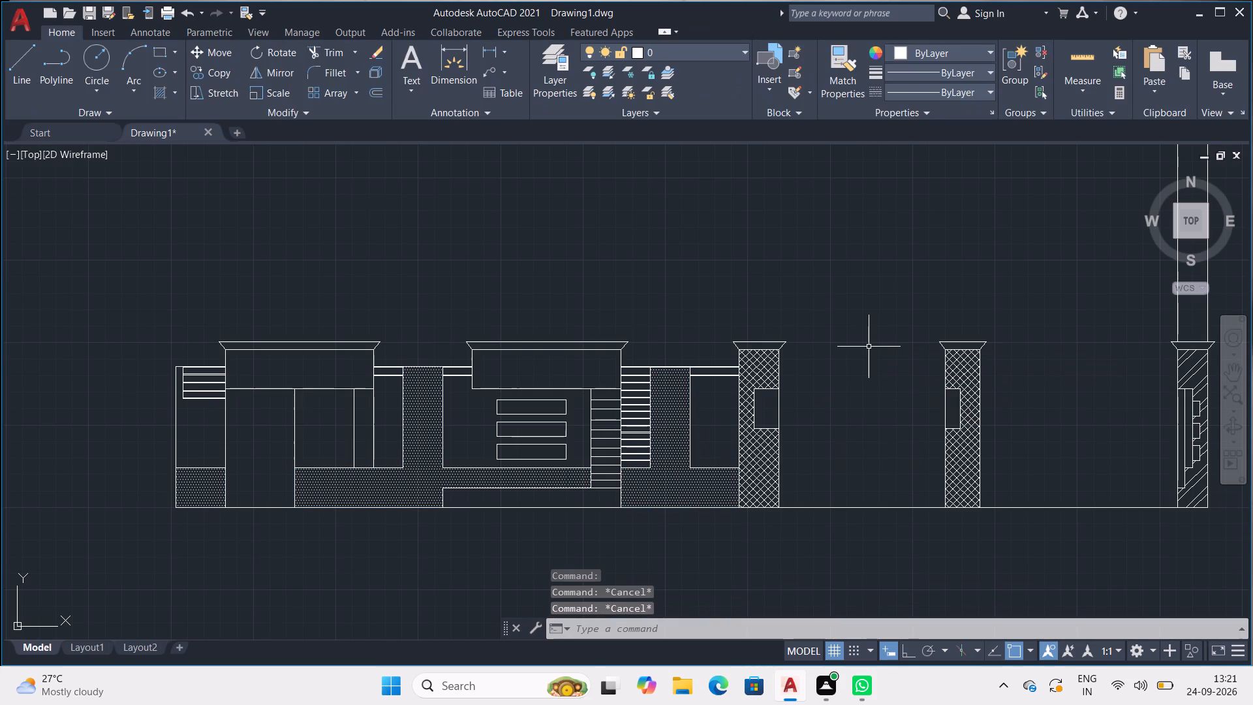
key("Escape")
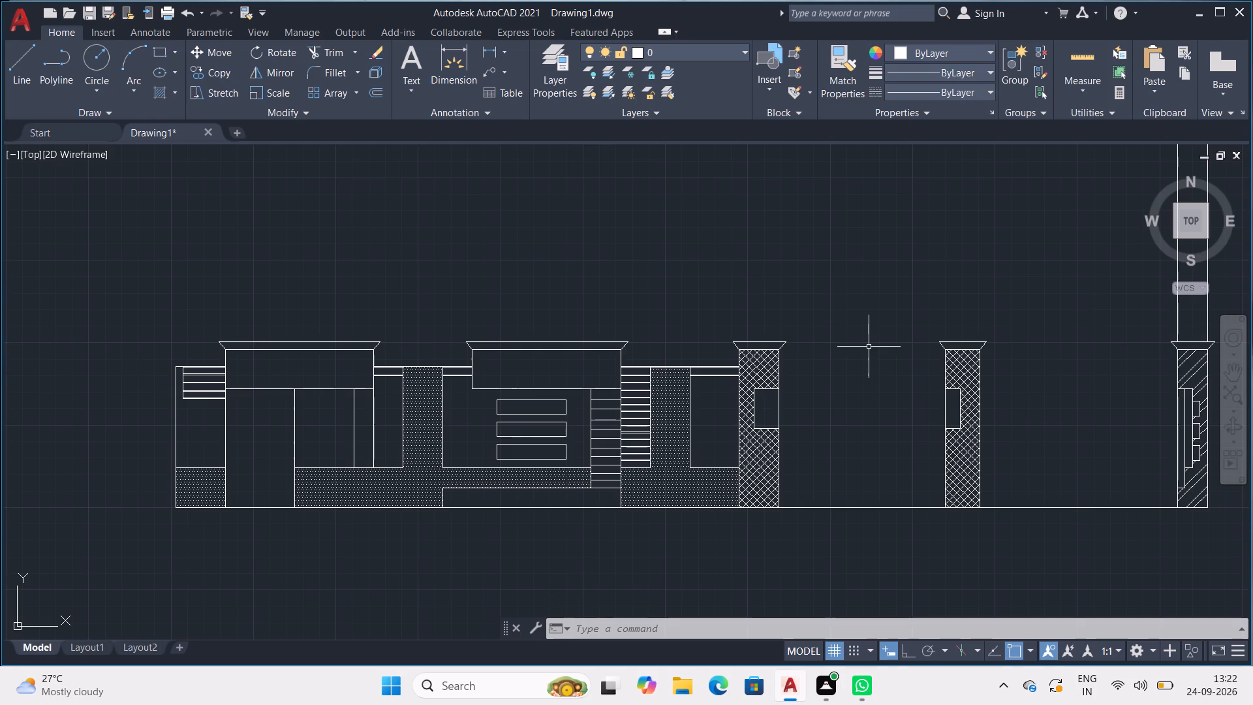
Draw a thin line outline about 11" by 2" inside the first crosshatched box's inner rectangle, running its left side past the top line.
middle_click_drag(843, 350, 718, 365)
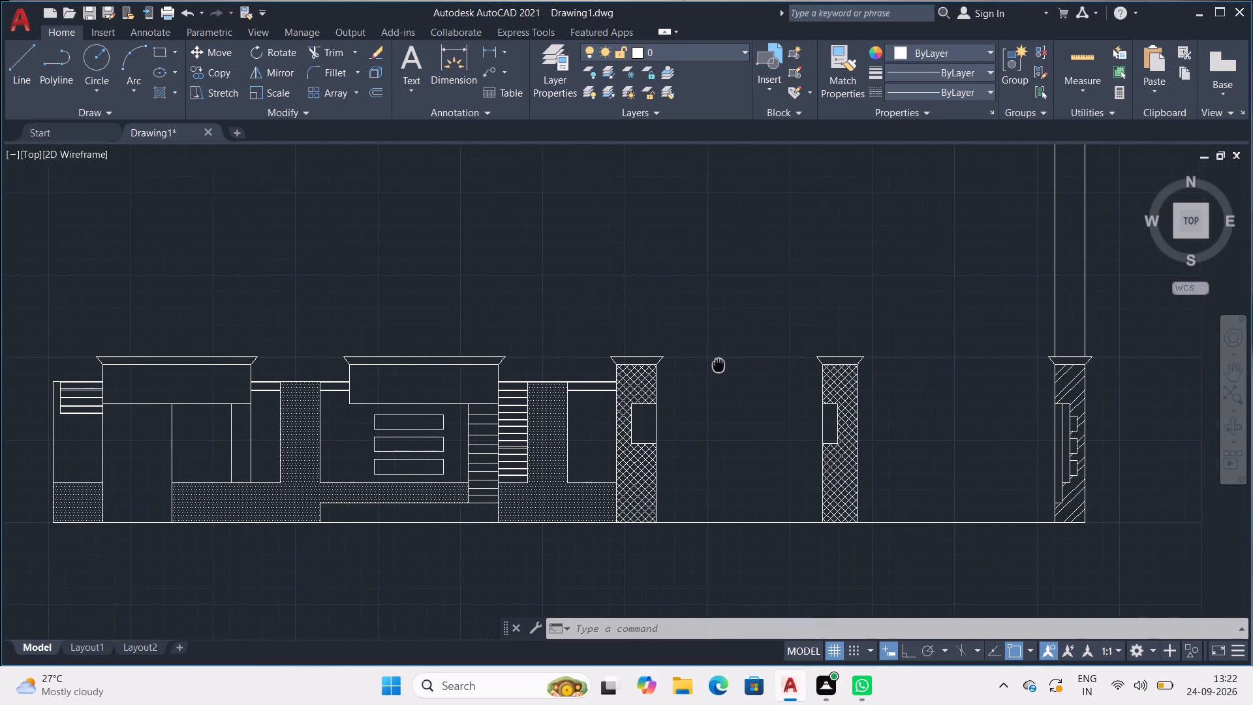
middle_click_drag(718, 365, 680, 356)
scroll(726, 314, "up", 3)
middle_click_drag(555, 454, 907, 159)
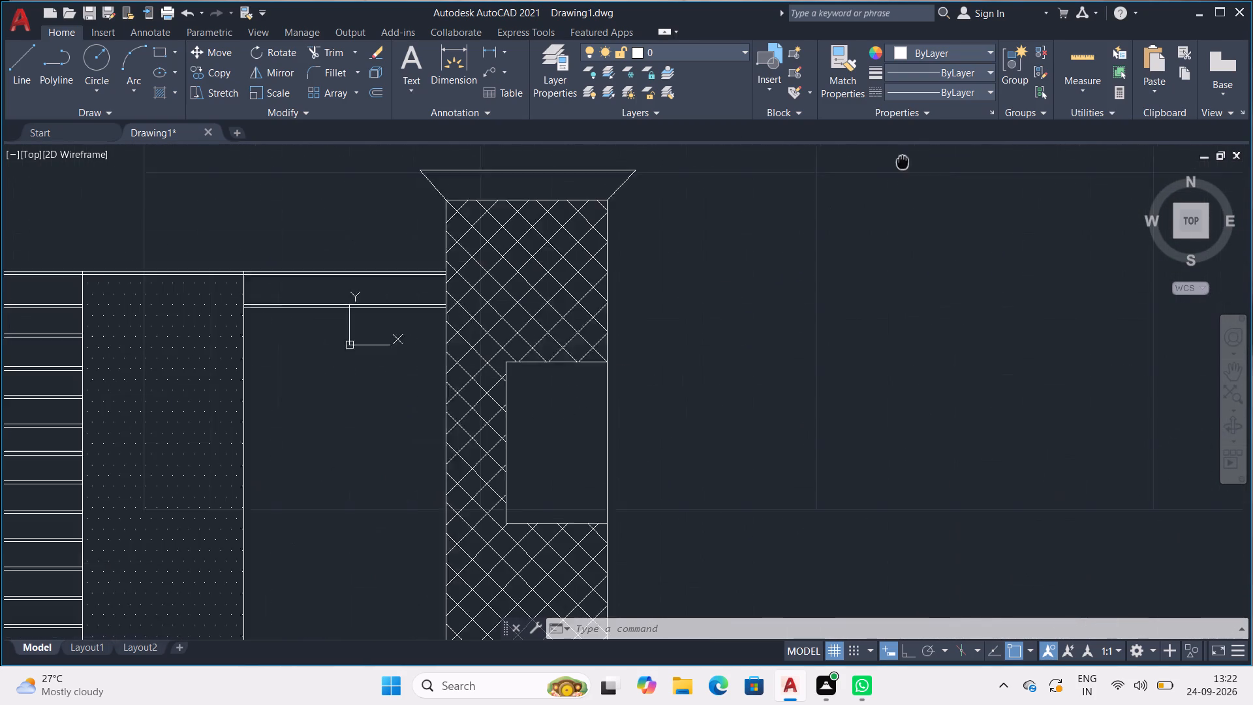
middle_click_drag(907, 159, 915, 153)
middle_click_drag(716, 318, 829, 261)
scroll(718, 300, "up", 1)
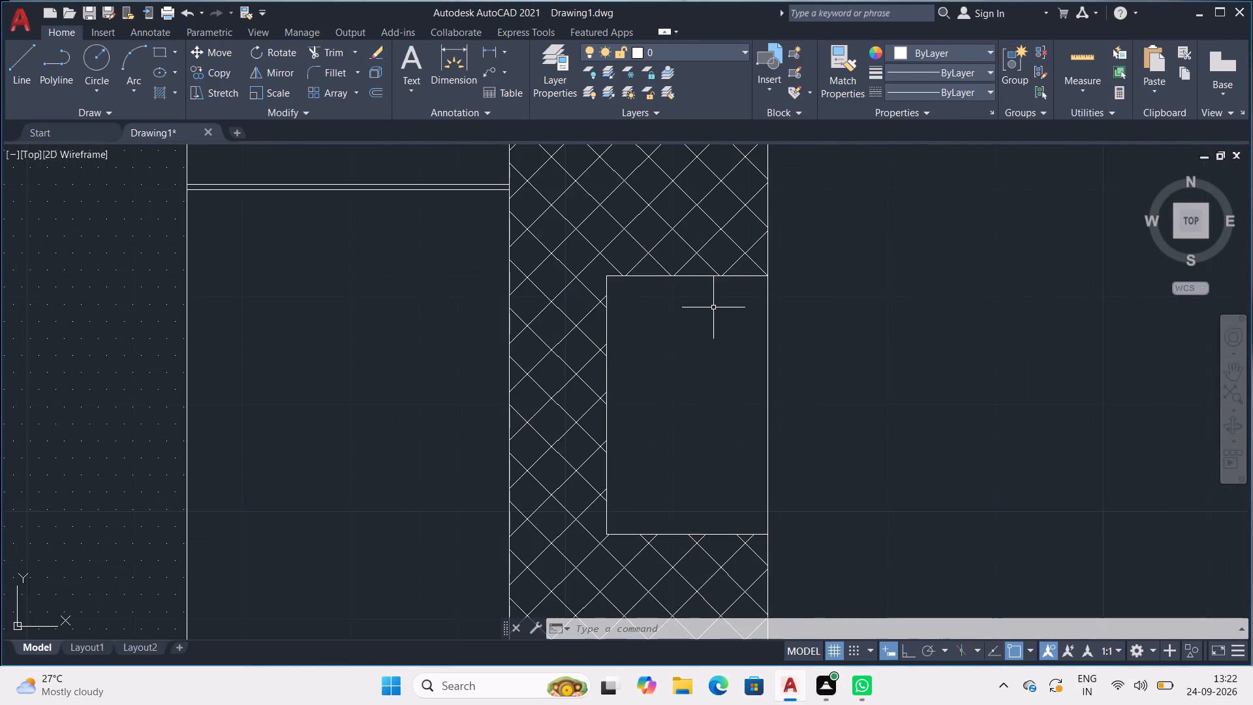
scroll(713, 307, "up", 2)
key("l")
key("Return")
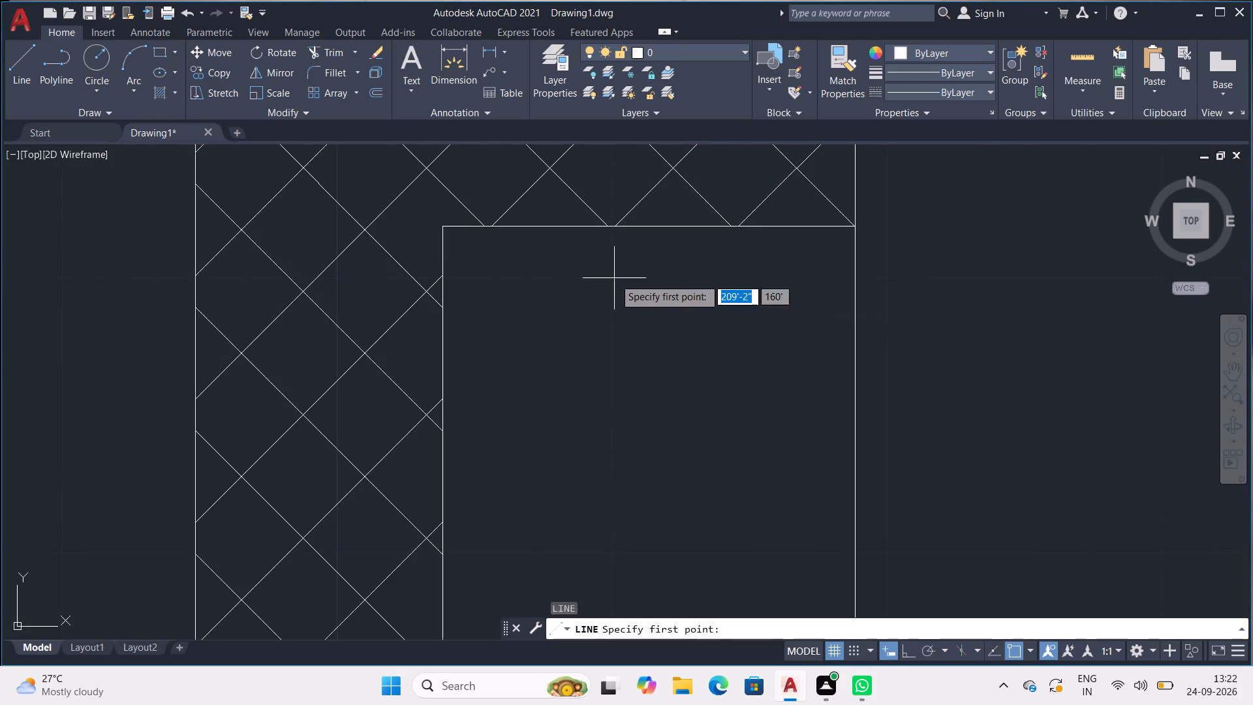
left_click(509, 285)
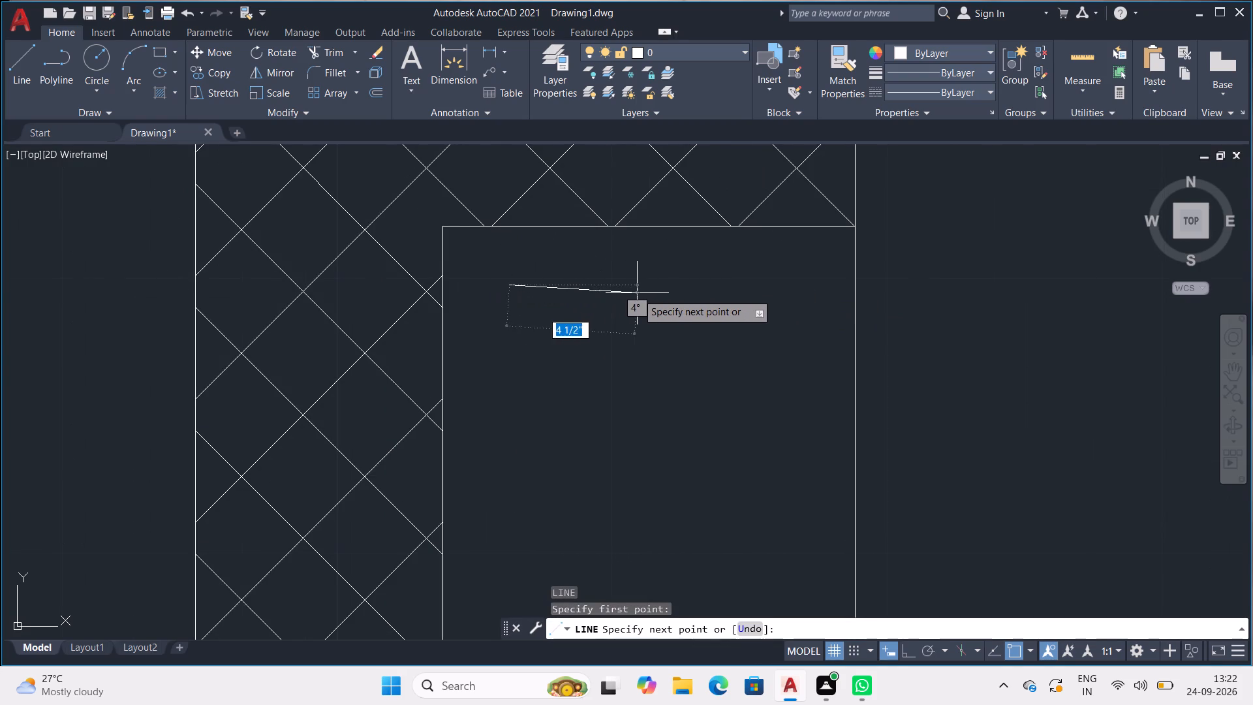
key("F8")
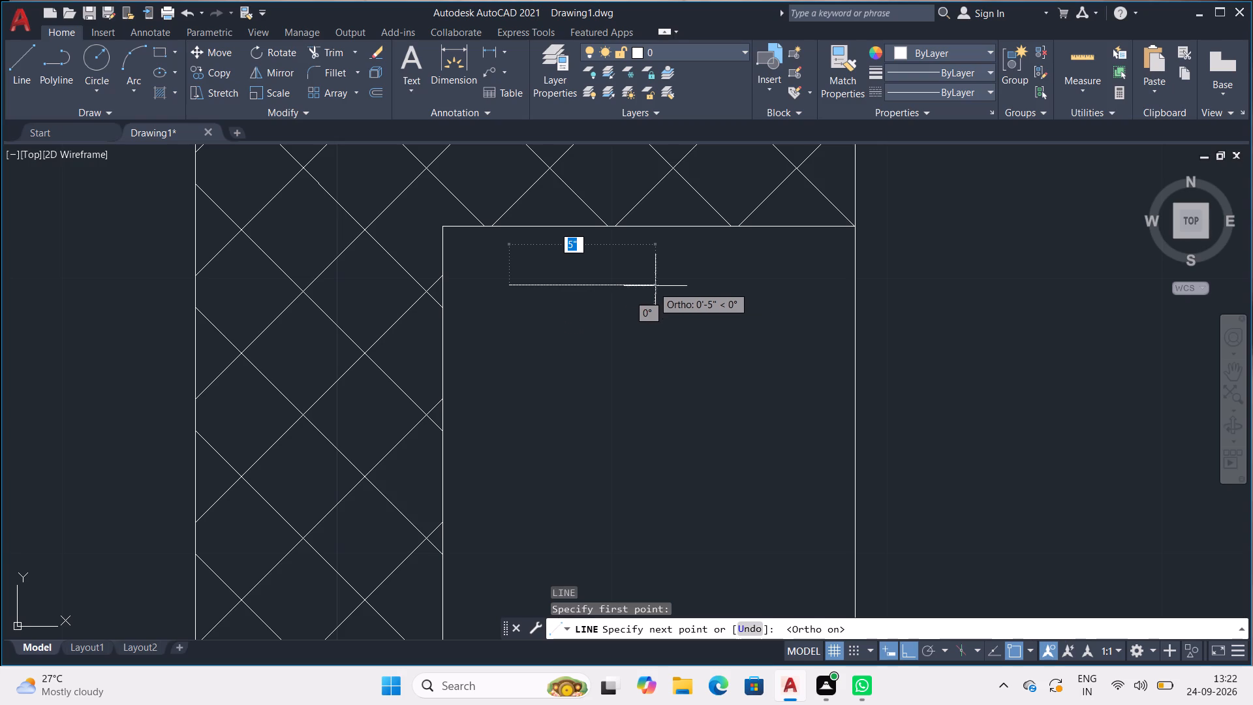
left_click(808, 280)
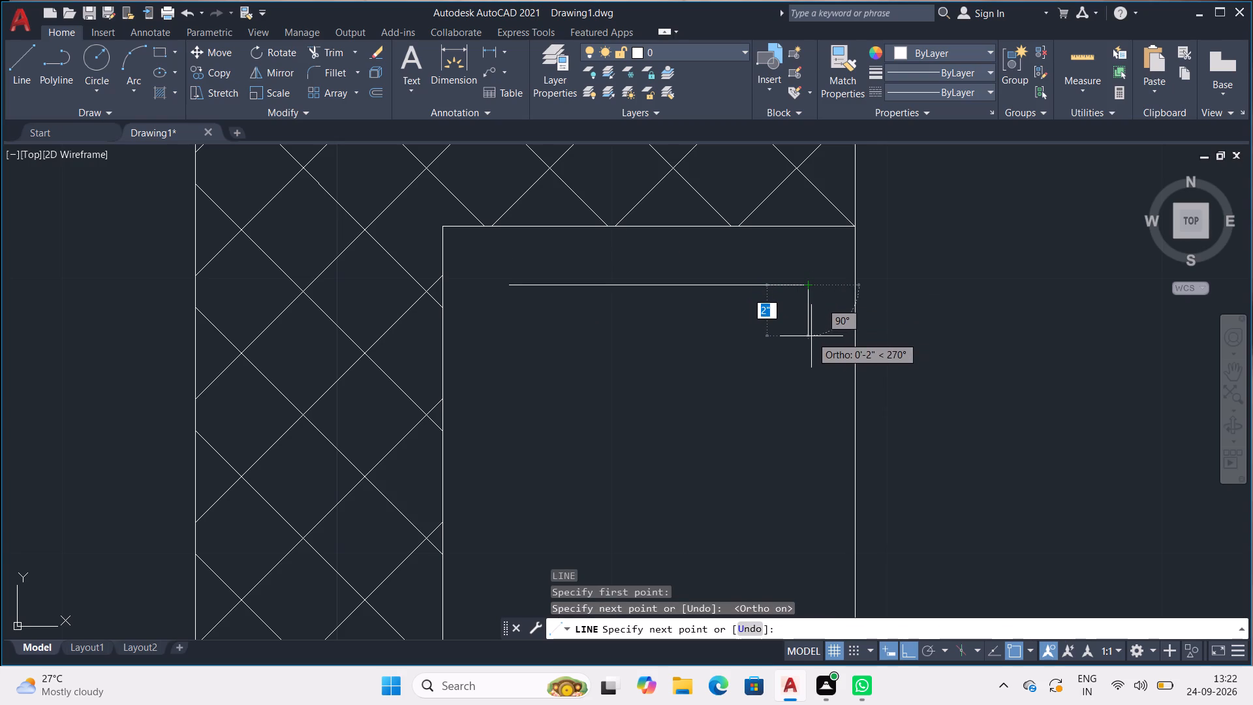
left_click(811, 336)
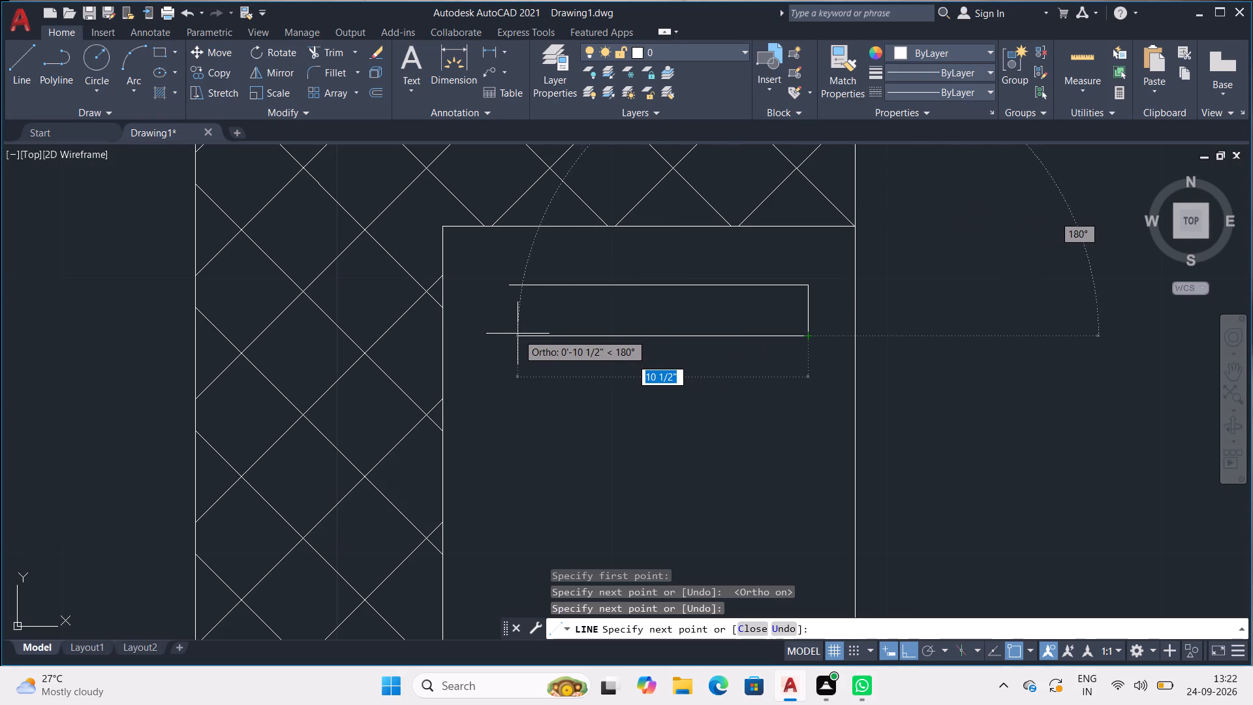
left_click(508, 334)
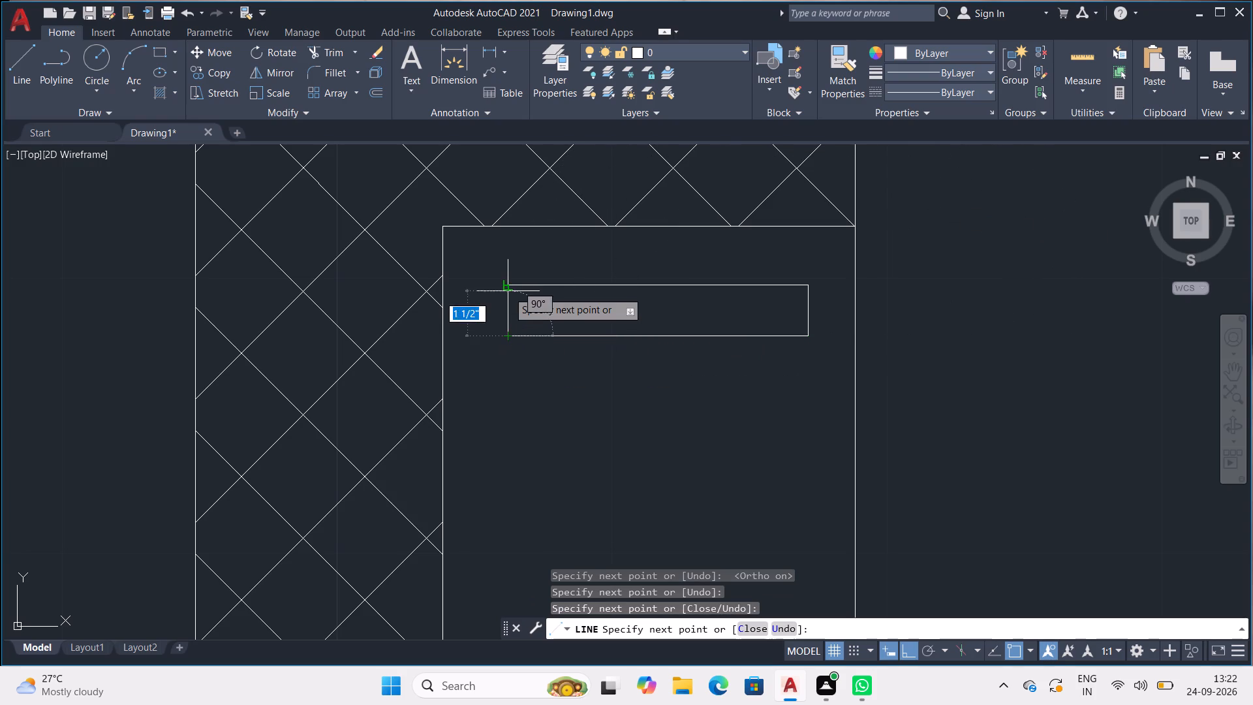
left_click(509, 285)
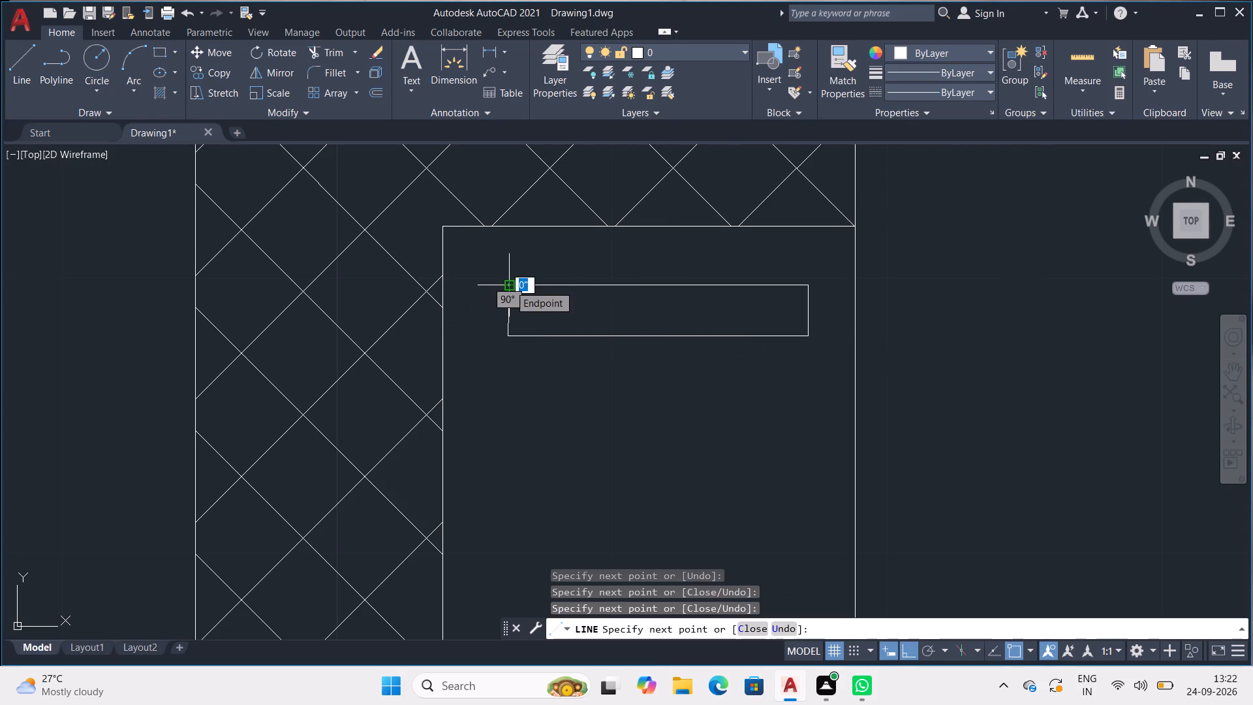
key("ctrl+z")
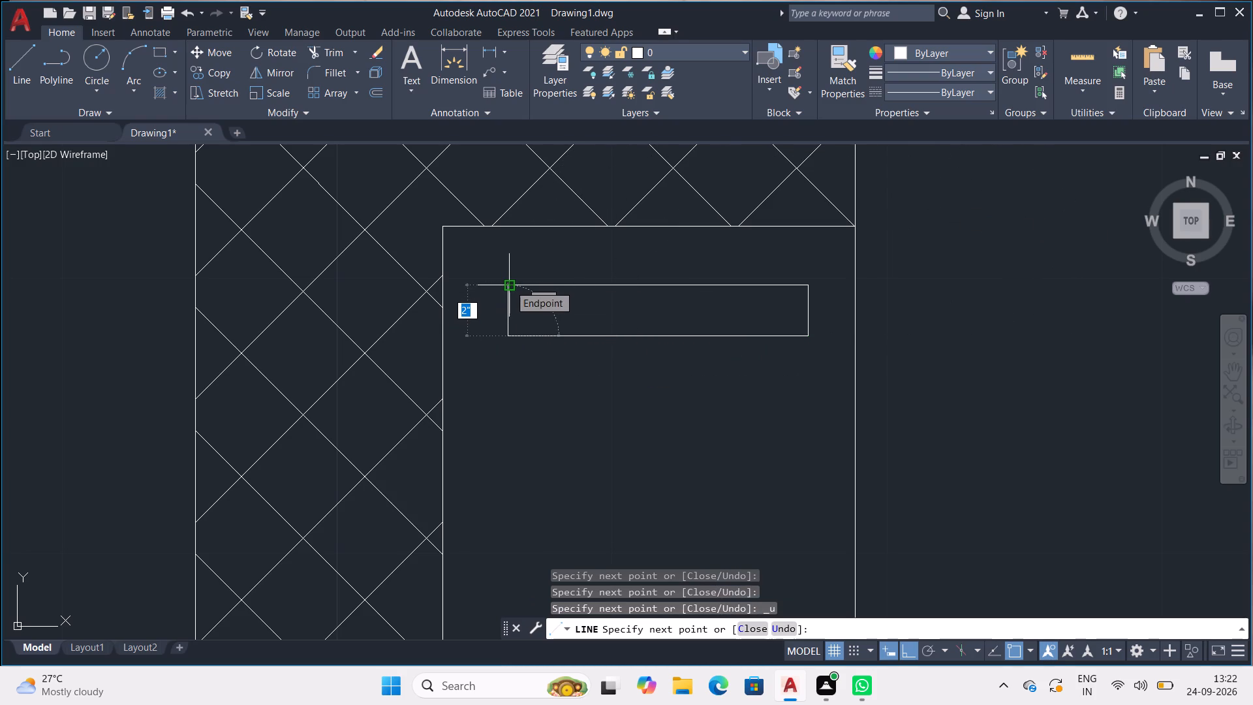
left_click(506, 258)
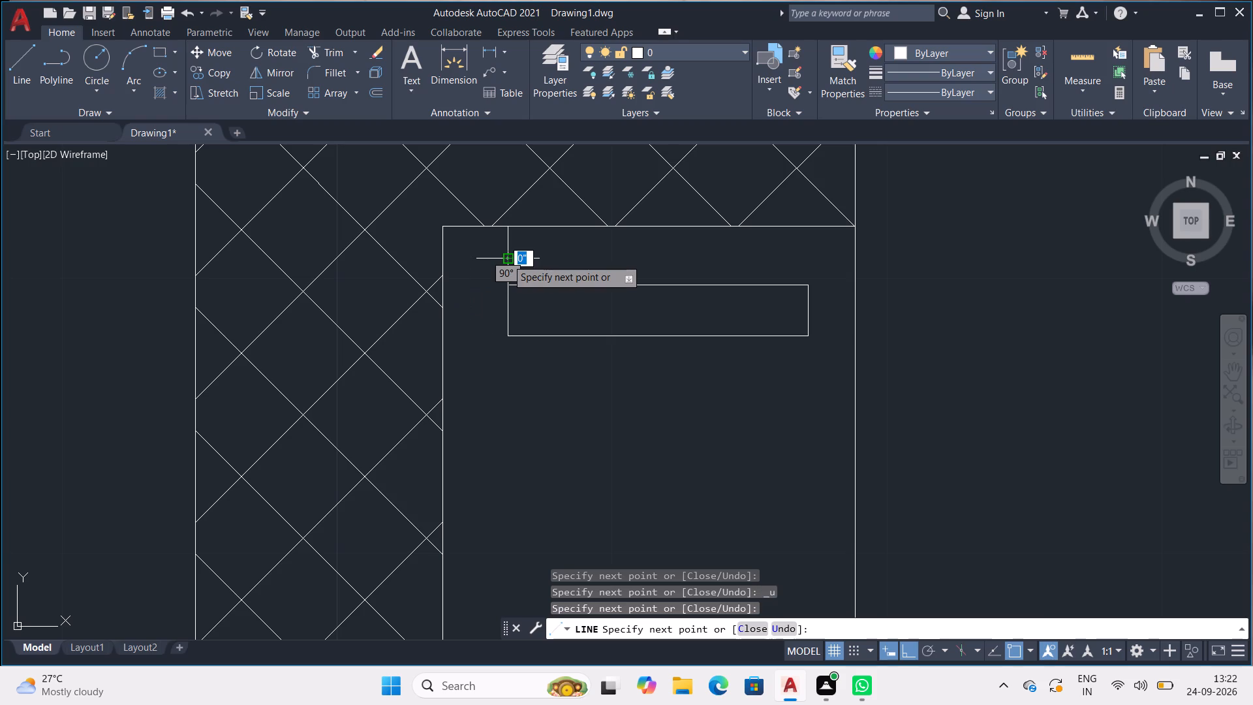
key("space")
Extend the thin outline's top line to meet its left side.
type("EX")
key("Return")
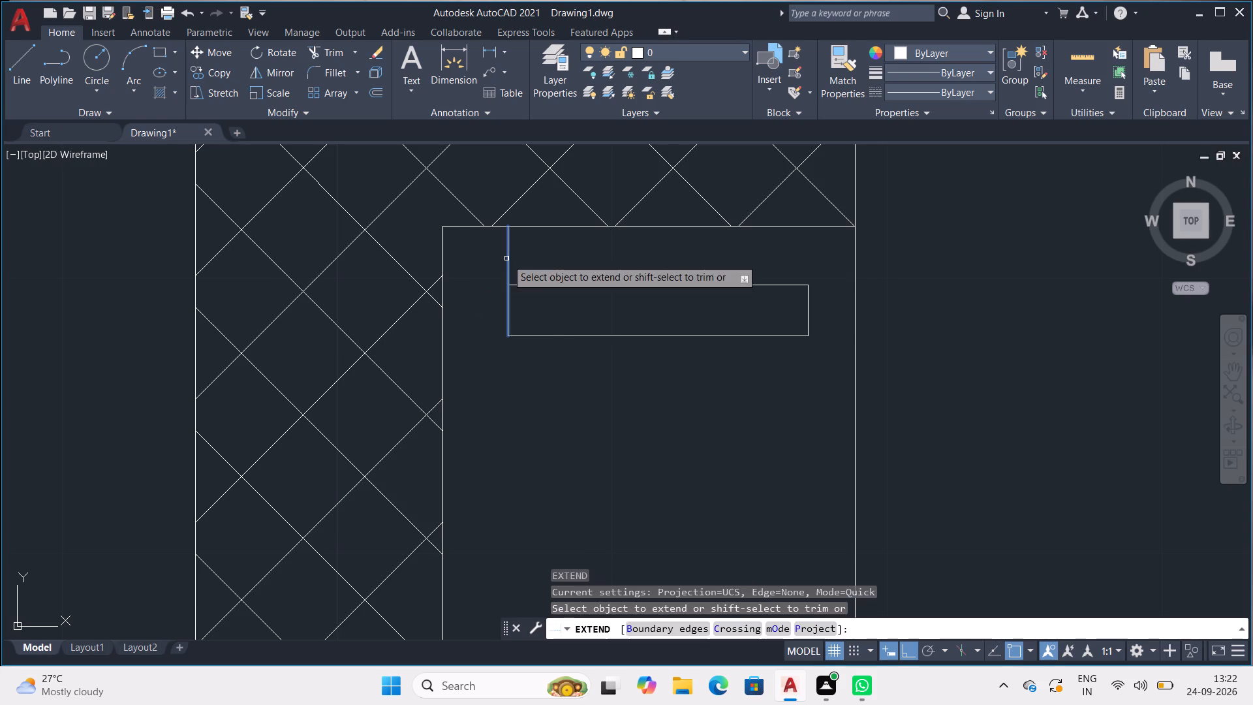
left_click(538, 286)
key("Escape")
key("Escape")
key("Escape")
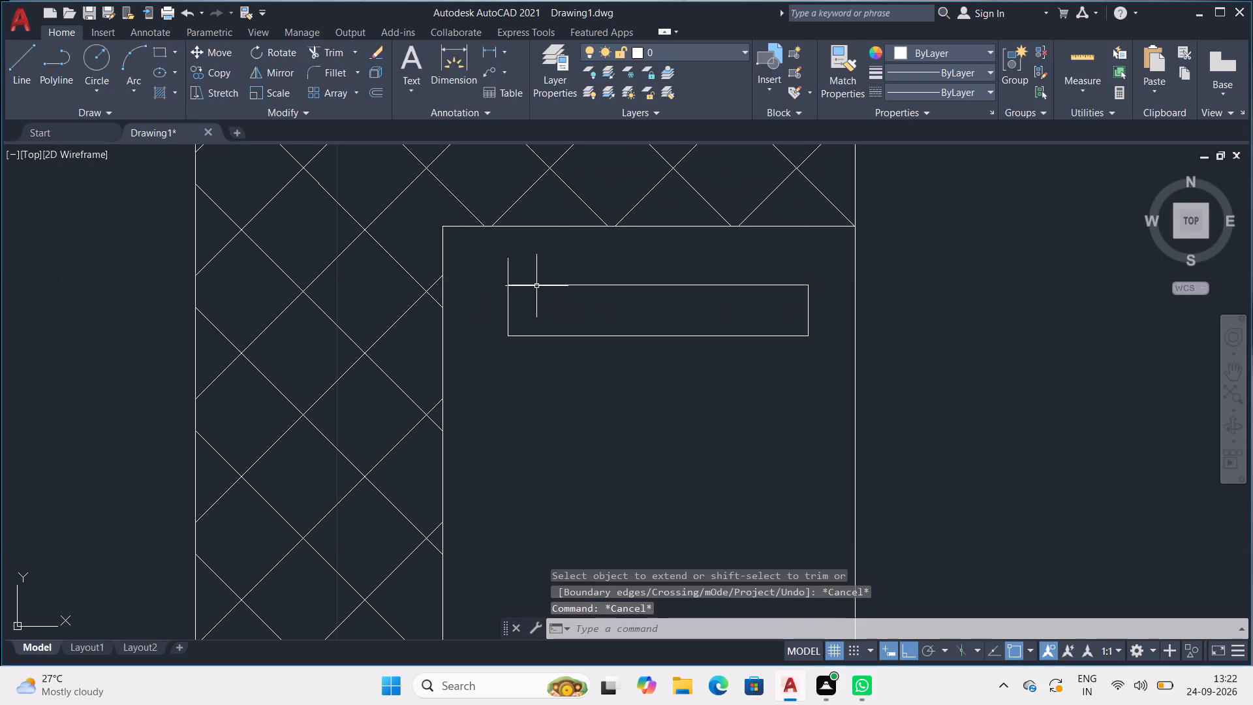
Trim the left side's overshoot above the thin outline's top line and end trimming.
type("TR")
key("Return")
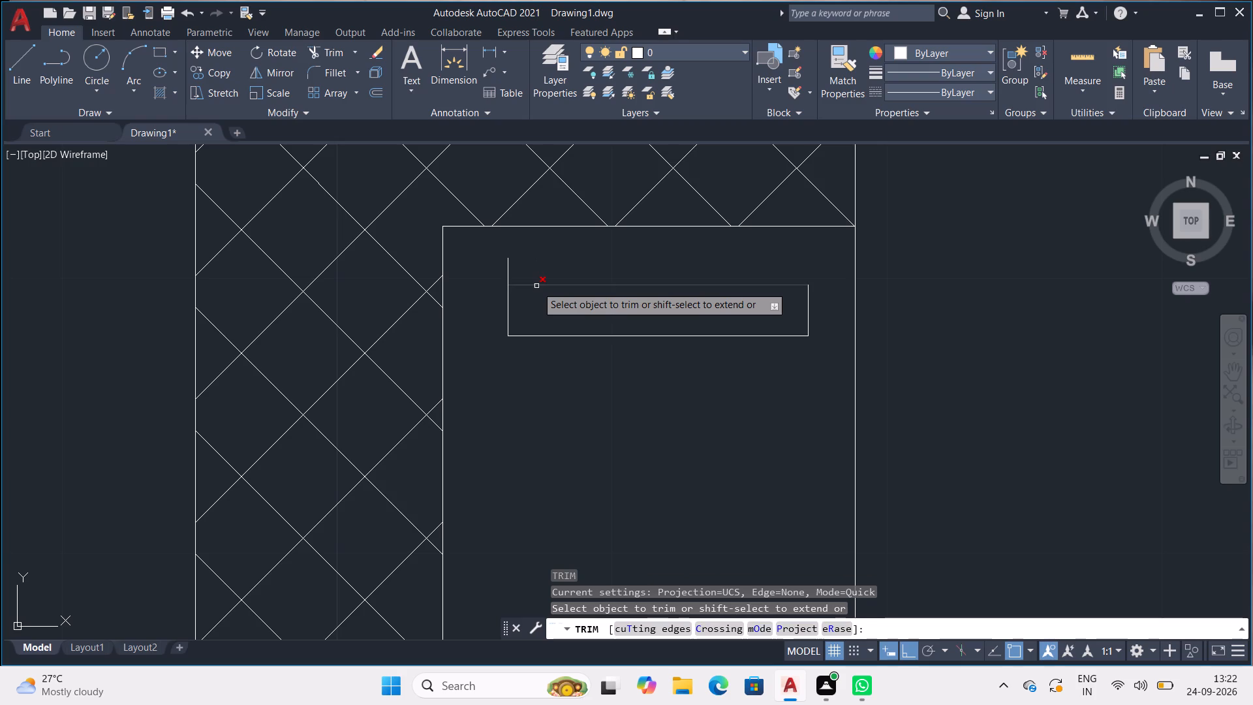
left_click_drag(514, 266, 475, 274)
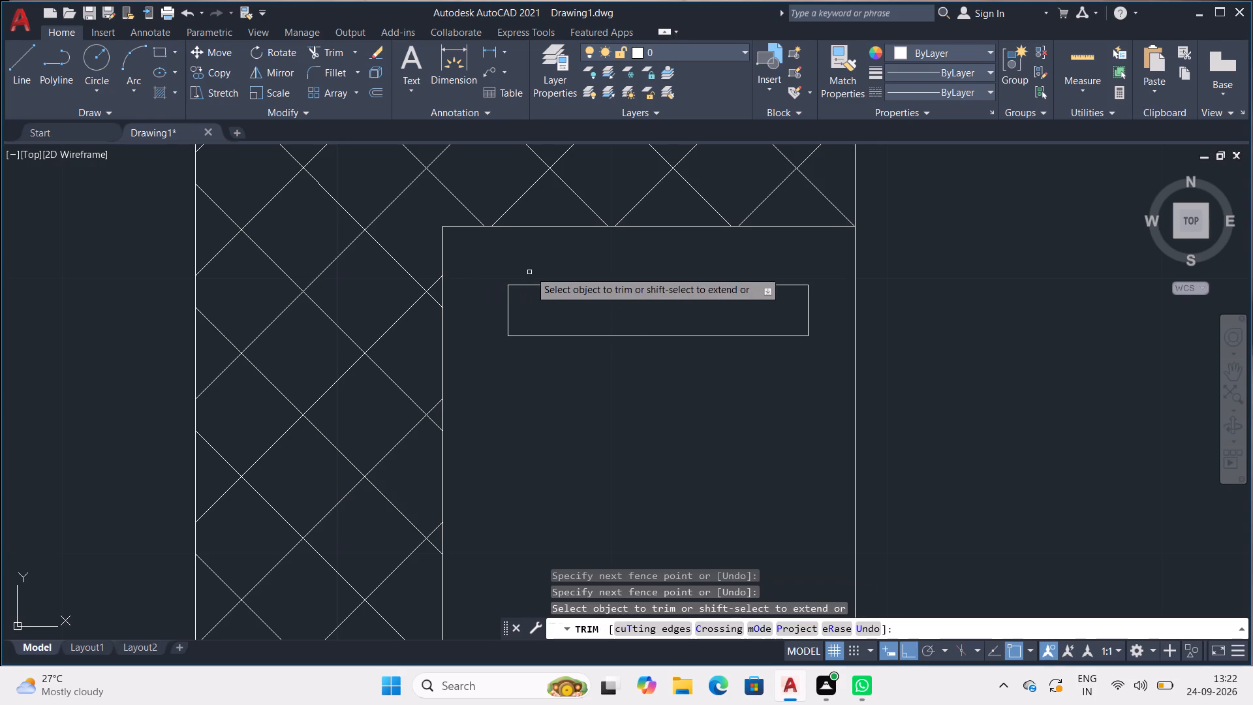
scroll(609, 252, "down", 3)
scroll(733, 270, "down", 2)
middle_click_drag(744, 277, 783, 368)
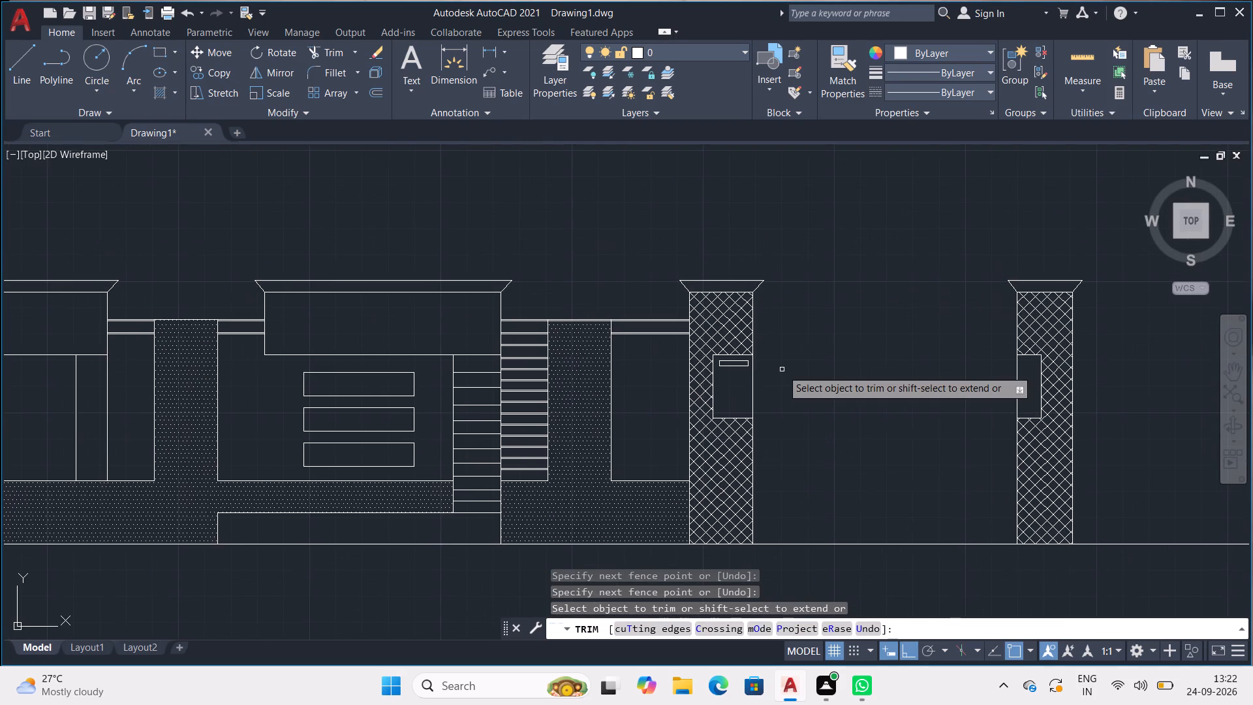
key("Escape")
key("Escape")
key("Escape")
key("Escape")
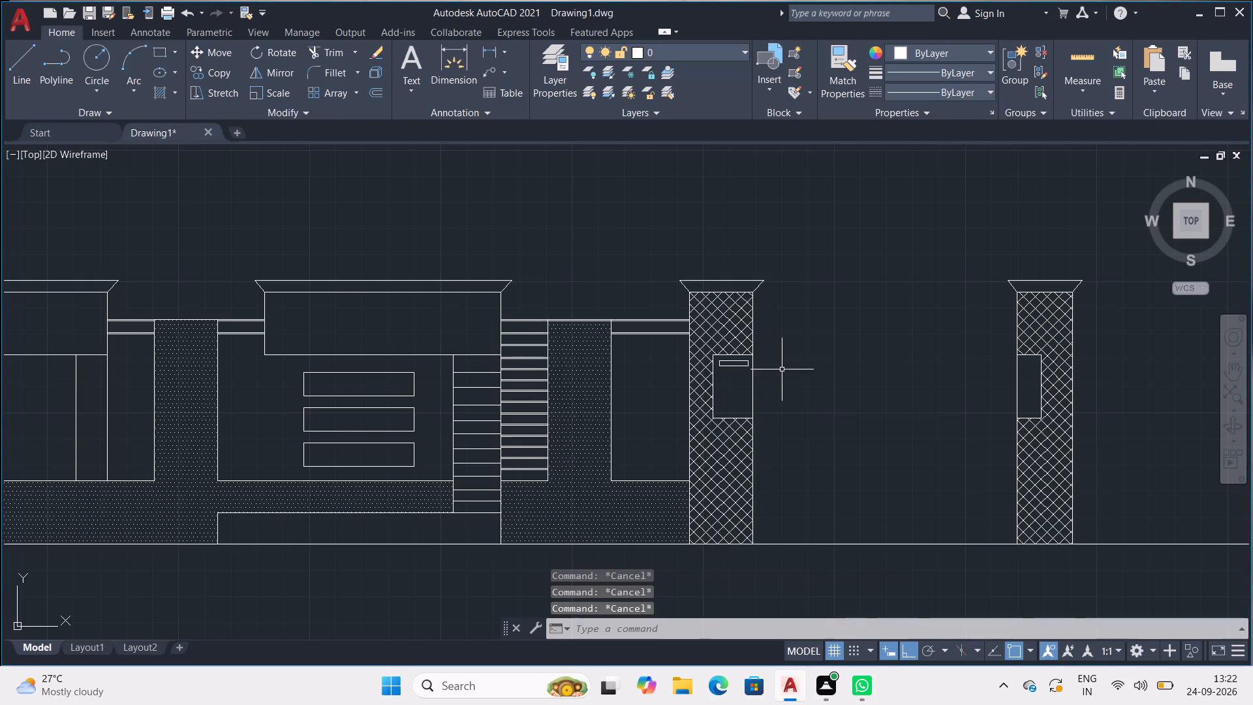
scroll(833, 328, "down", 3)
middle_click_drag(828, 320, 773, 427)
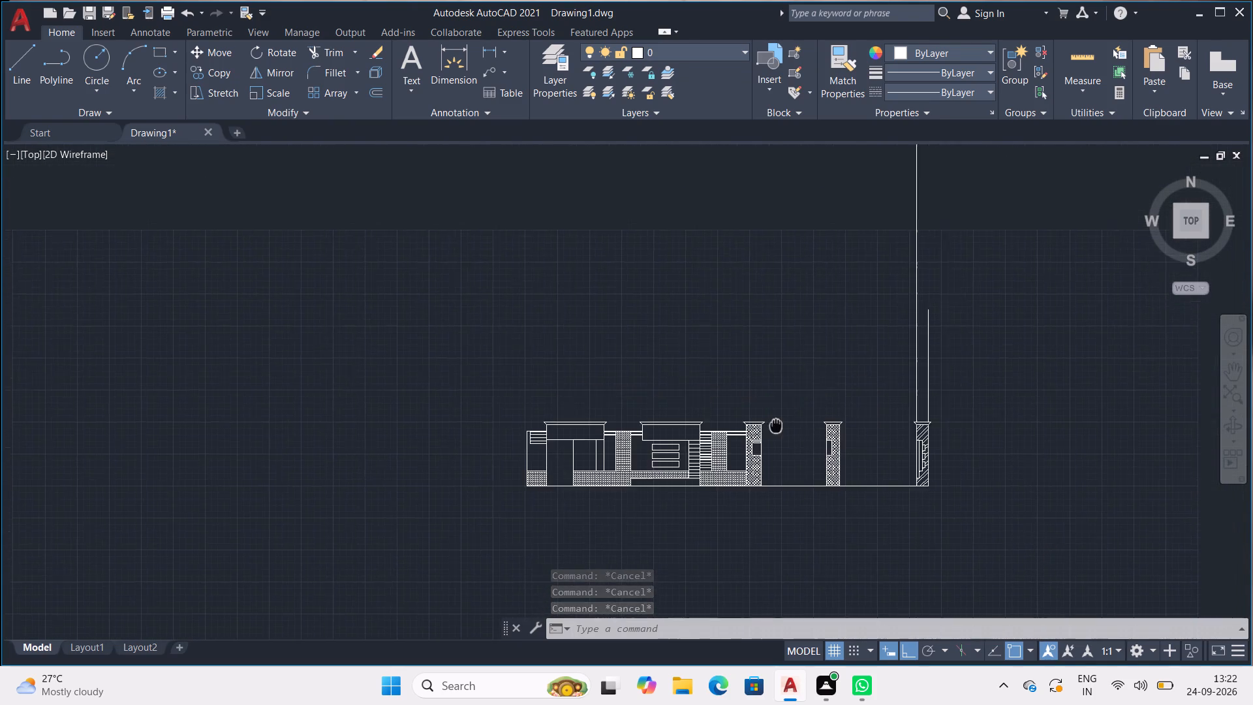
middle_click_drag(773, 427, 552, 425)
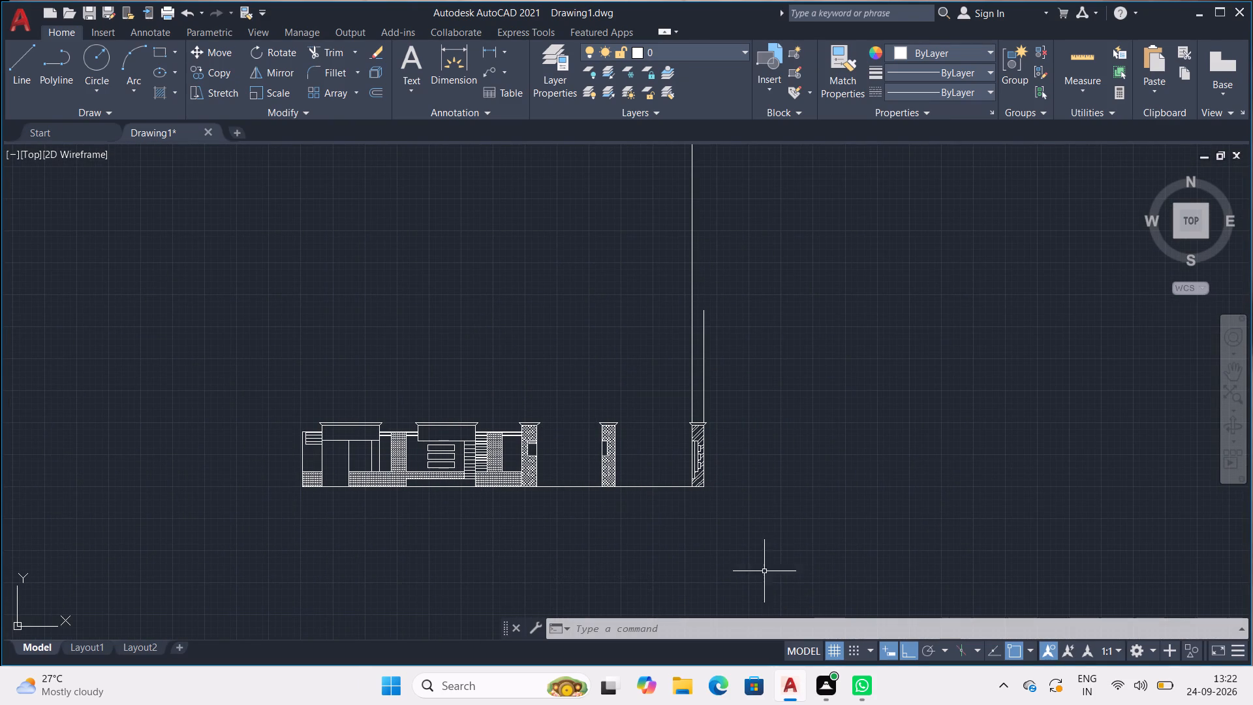
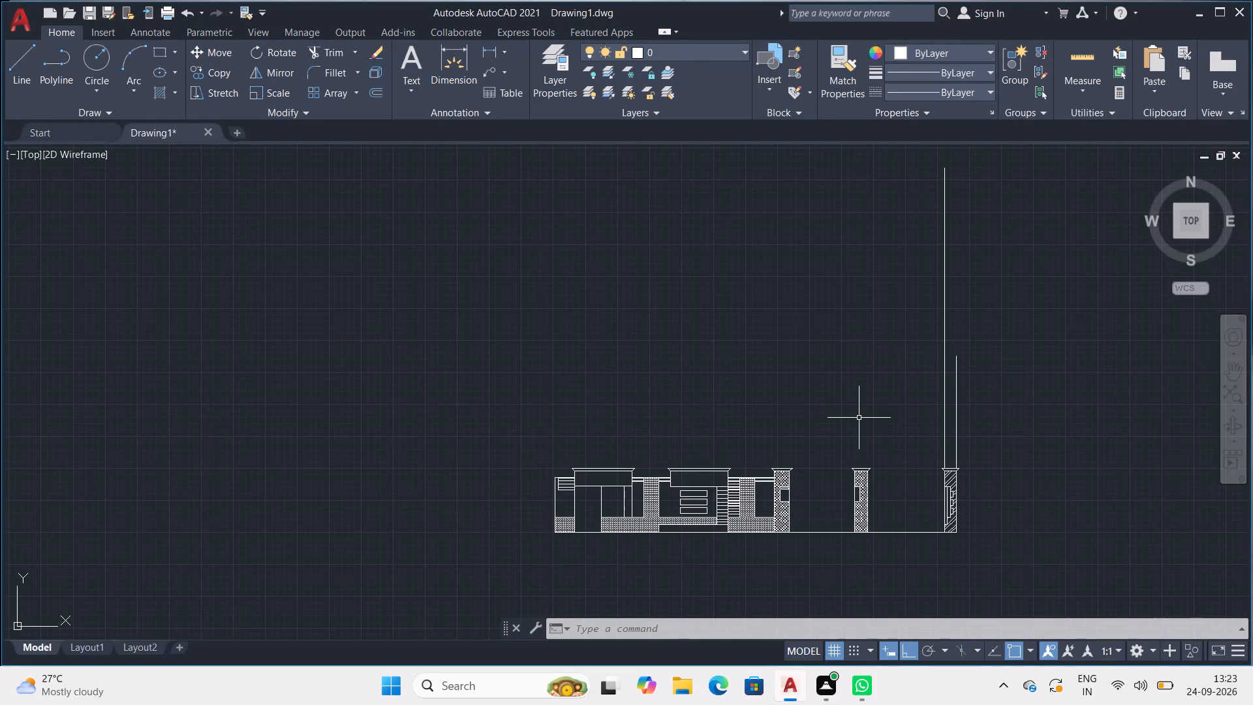
Draw a vertical projection line upward from the elevation's upper-left wall corner, about level with the tallest existing projection line's top.
key("l")
key("Return")
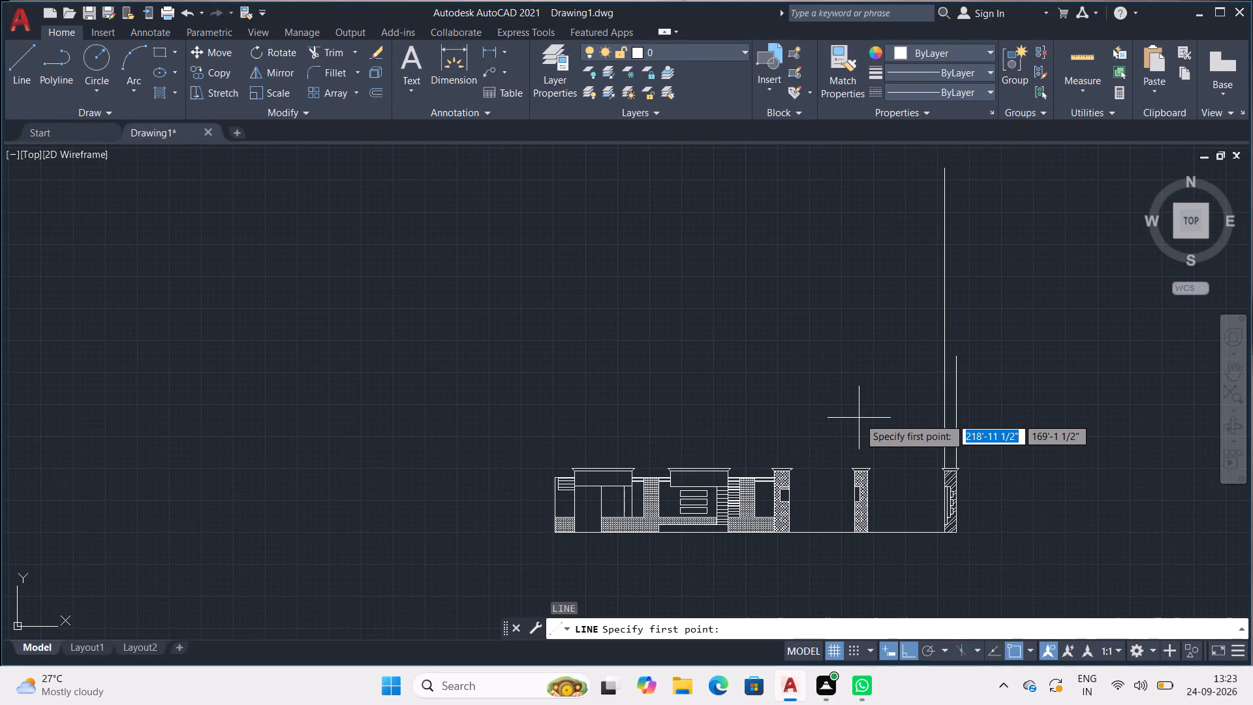
scroll(603, 434, "up", 2)
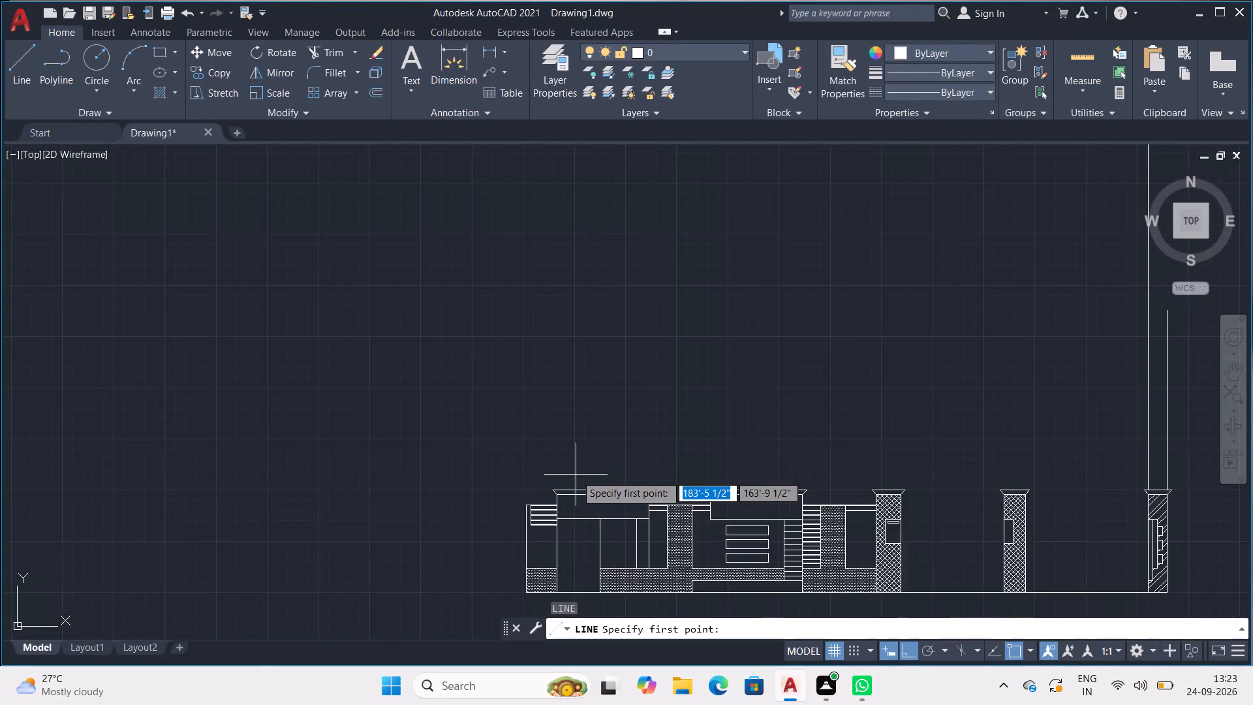
middle_click_drag(573, 465, 496, 363)
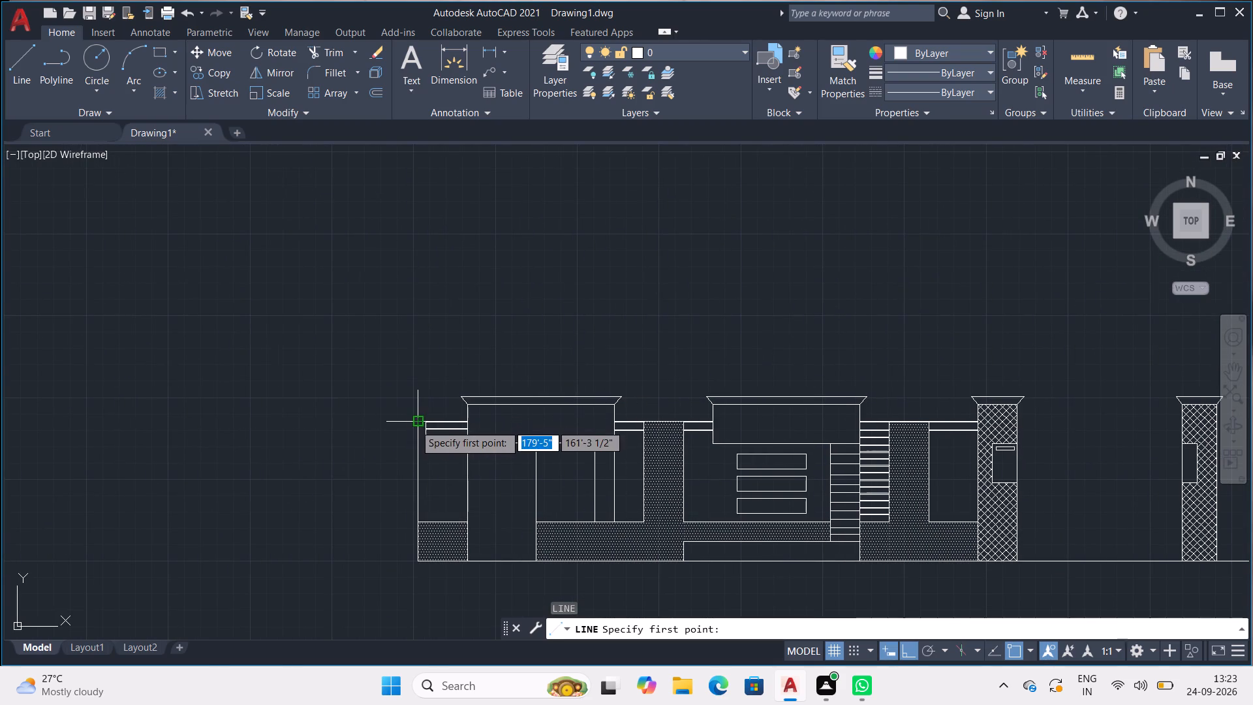
left_click(417, 426)
scroll(418, 309, "down", 2)
middle_click_drag(416, 311, 382, 477)
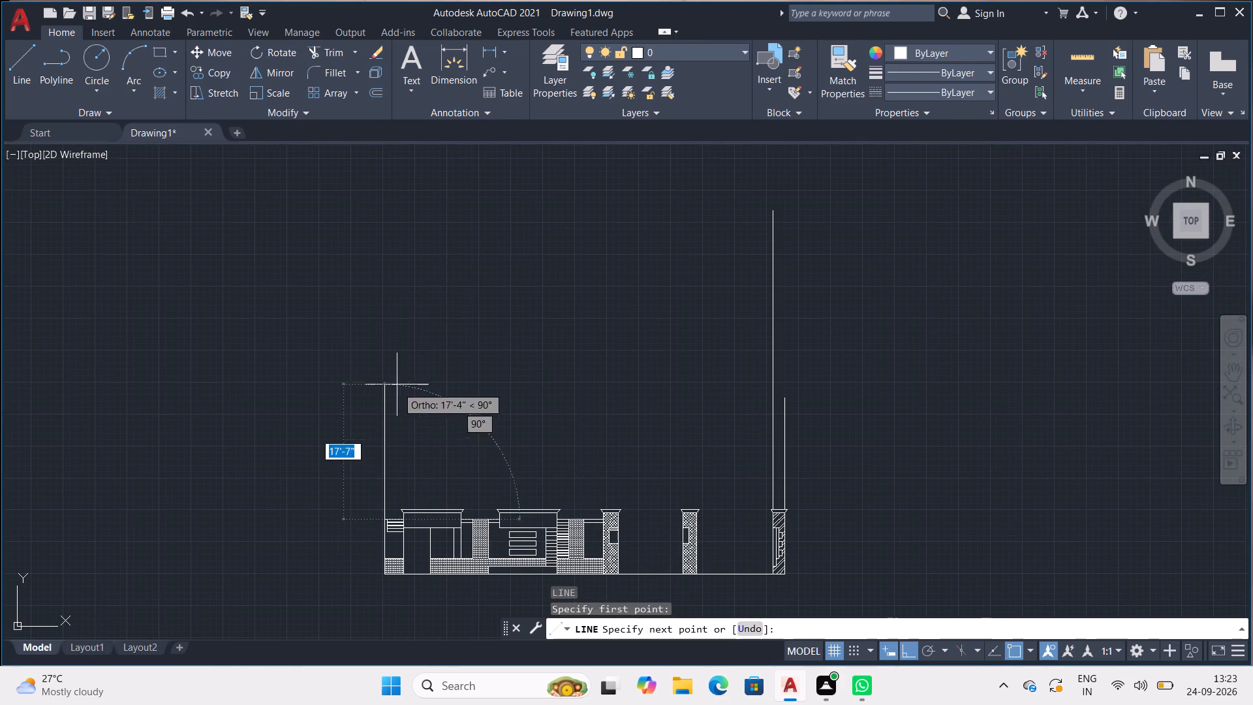
left_click(392, 208)
key("space")
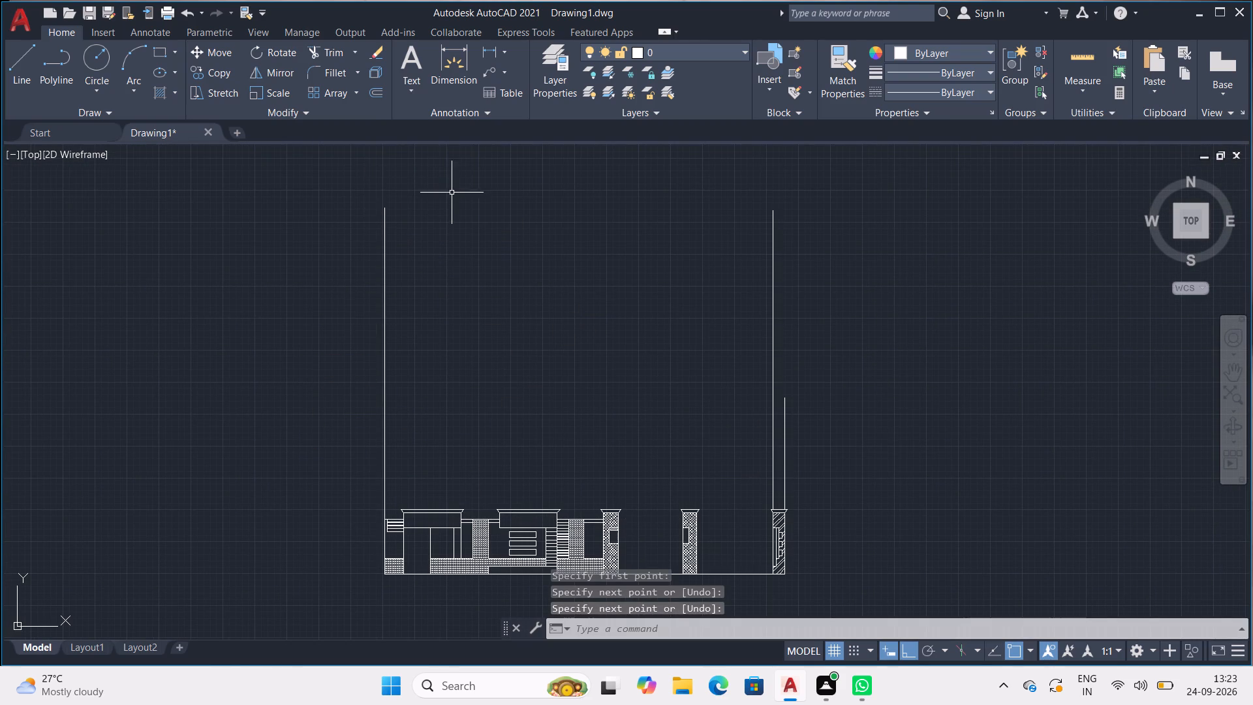
Start a stepped wall line on the new projection line above the elevation, running 2'6" right and 4-1/2" down.
middle_click_drag(454, 202, 450, 282)
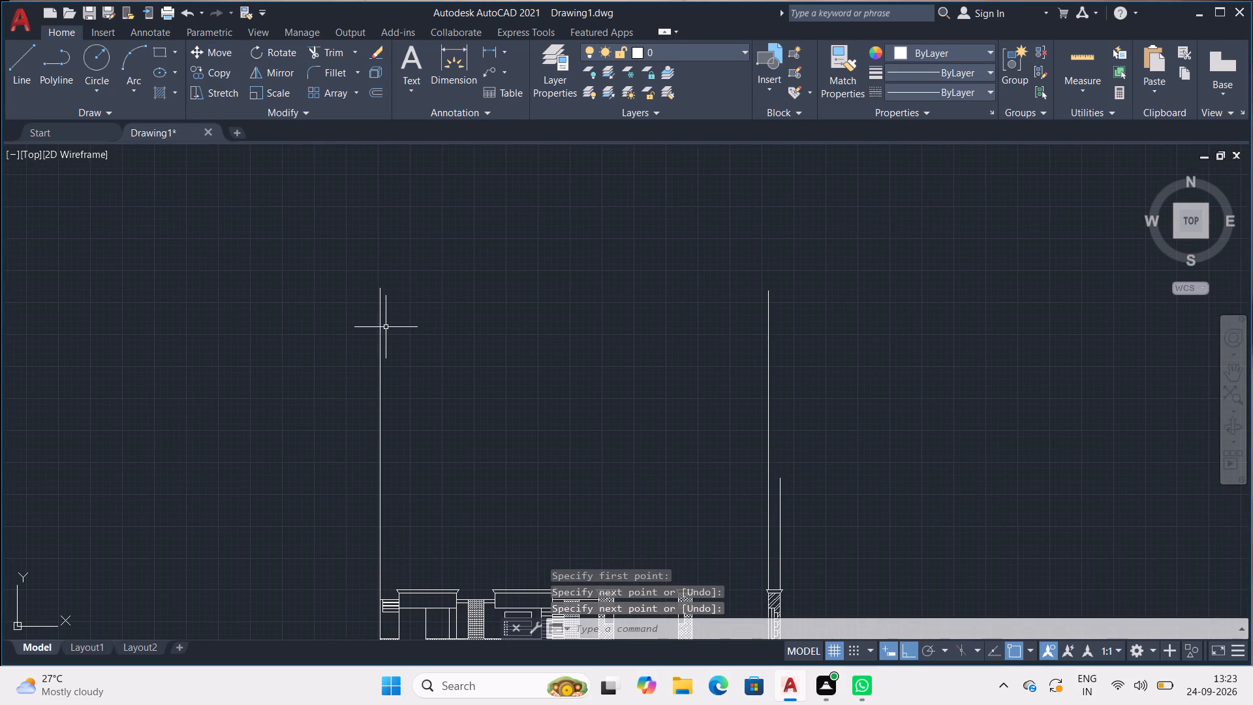
scroll(402, 307, "up", 2)
middle_click_drag(407, 325, 360, 168)
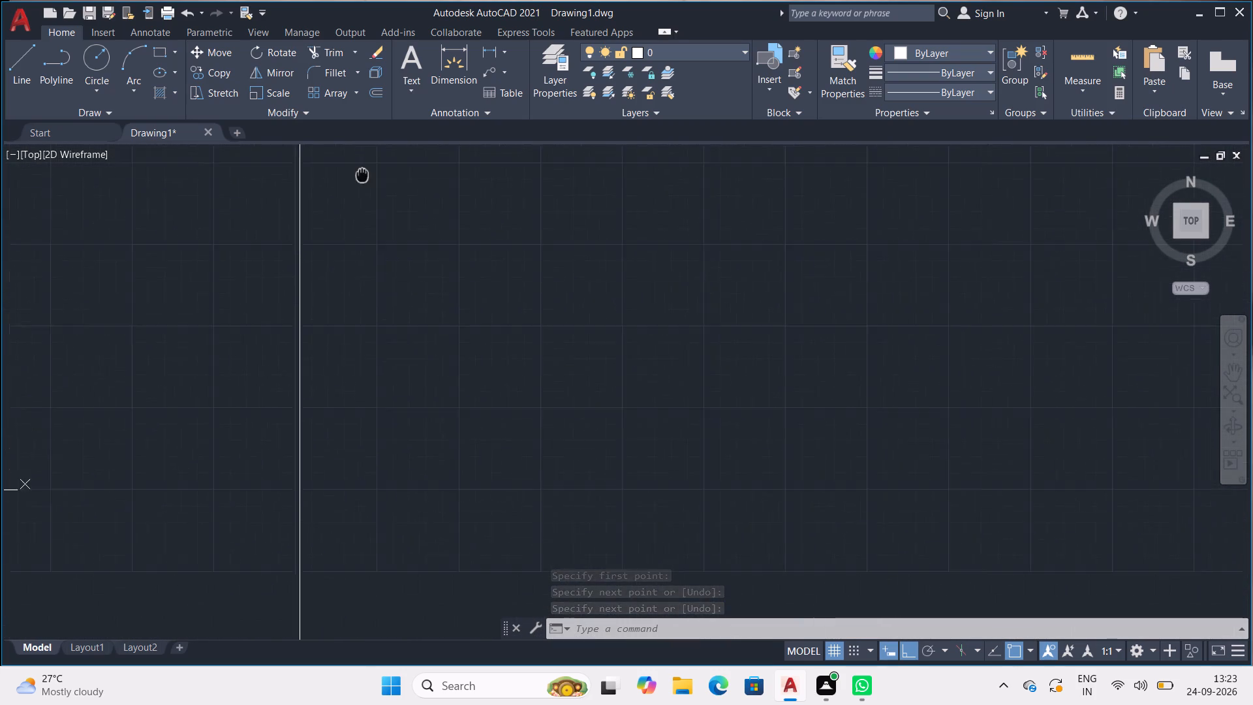
middle_click_drag(360, 168, 322, 81)
middle_click_drag(454, 456, 424, 219)
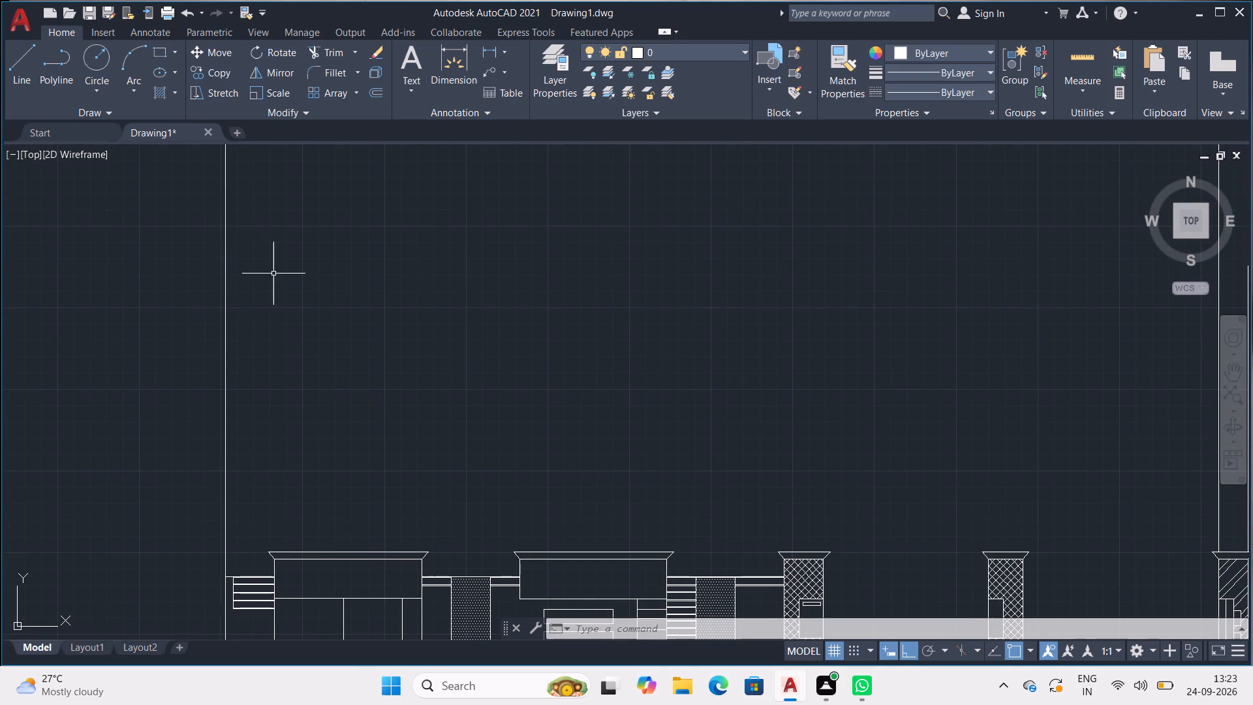
key("l")
key("Return")
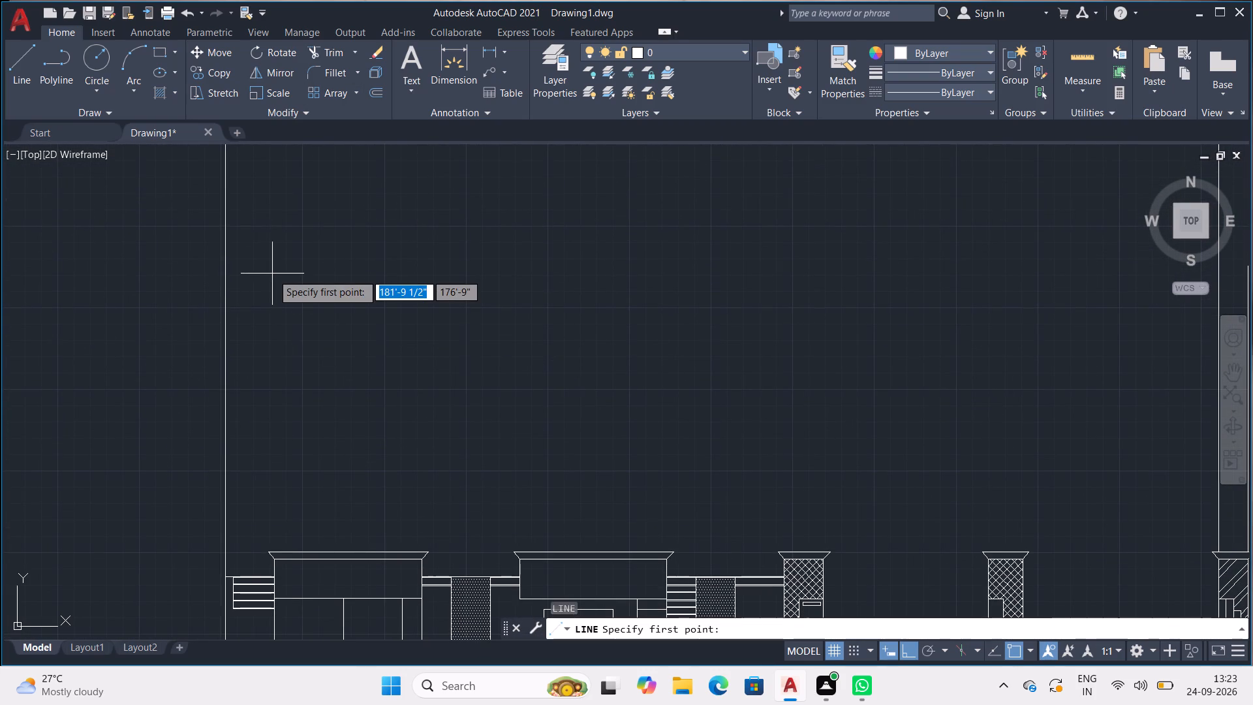
left_click(226, 285)
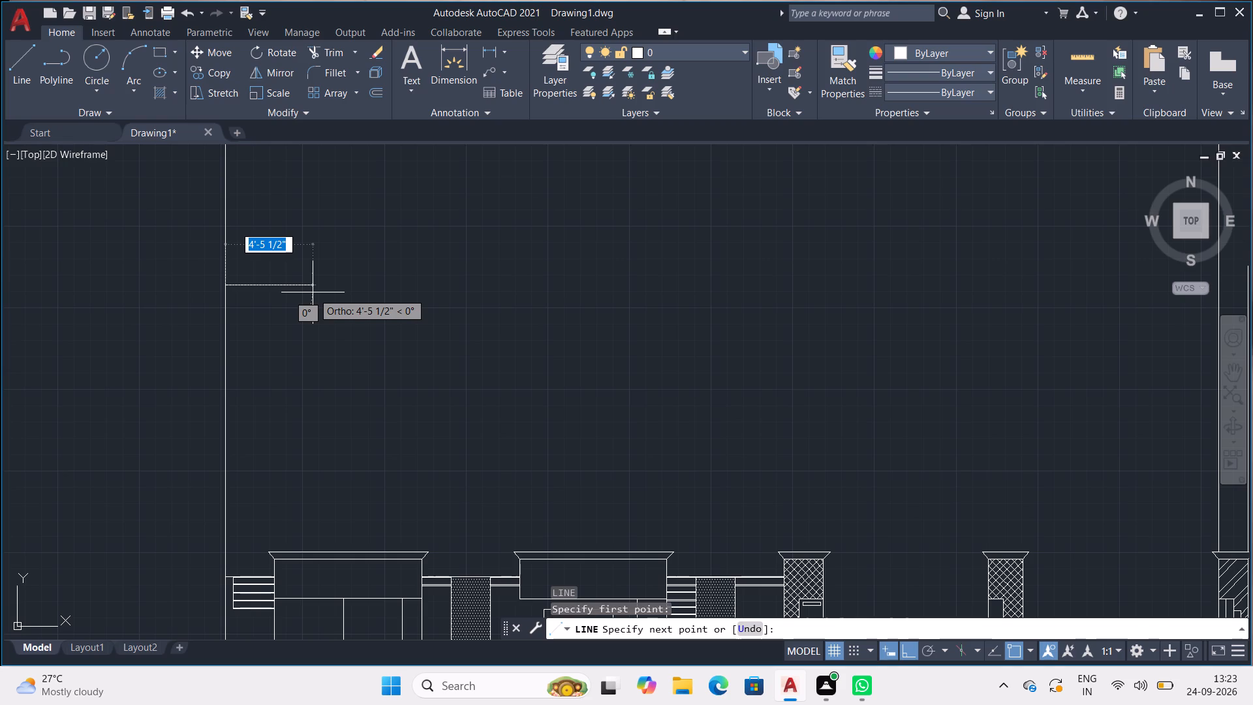
type("2'6\"")
key("Return")
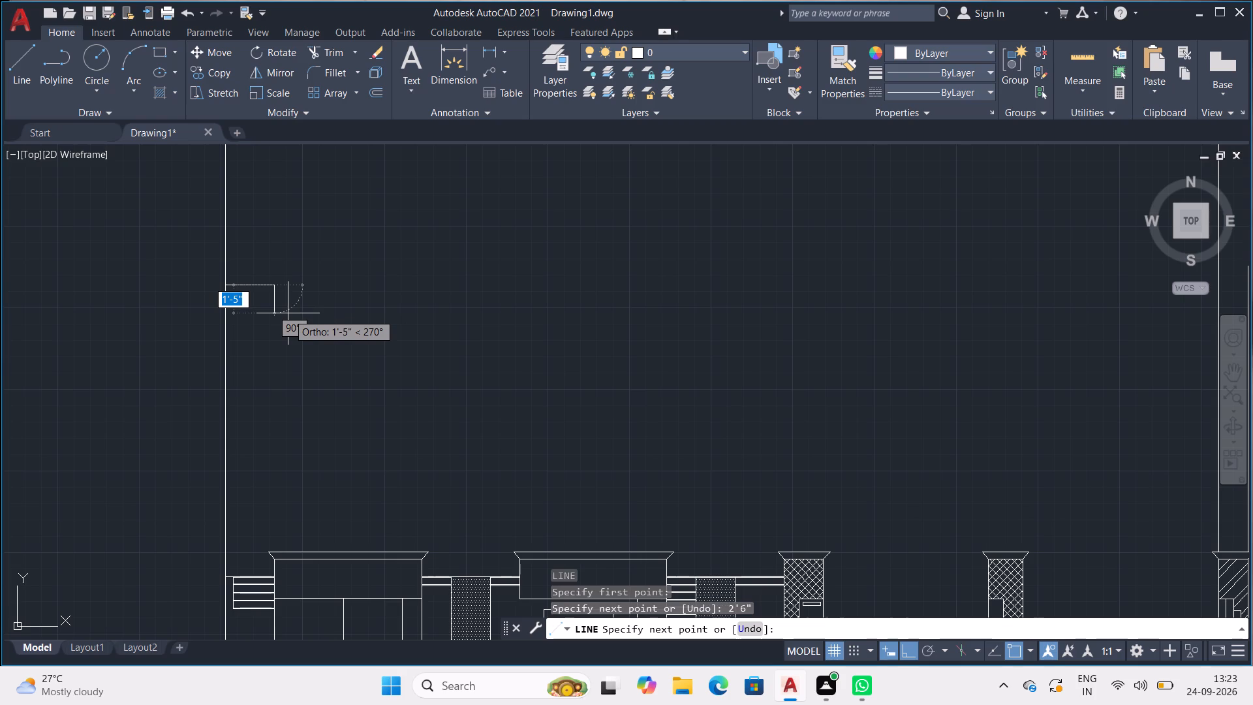
type("4-1/2\"")
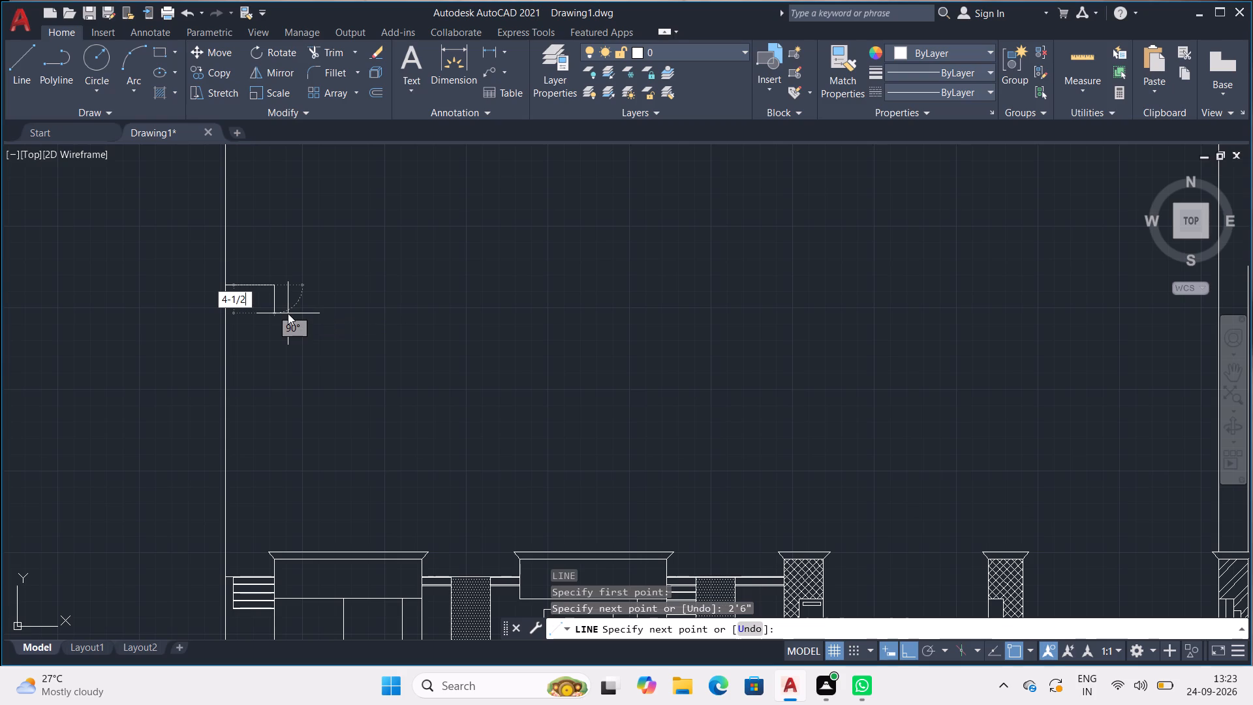
key("Return")
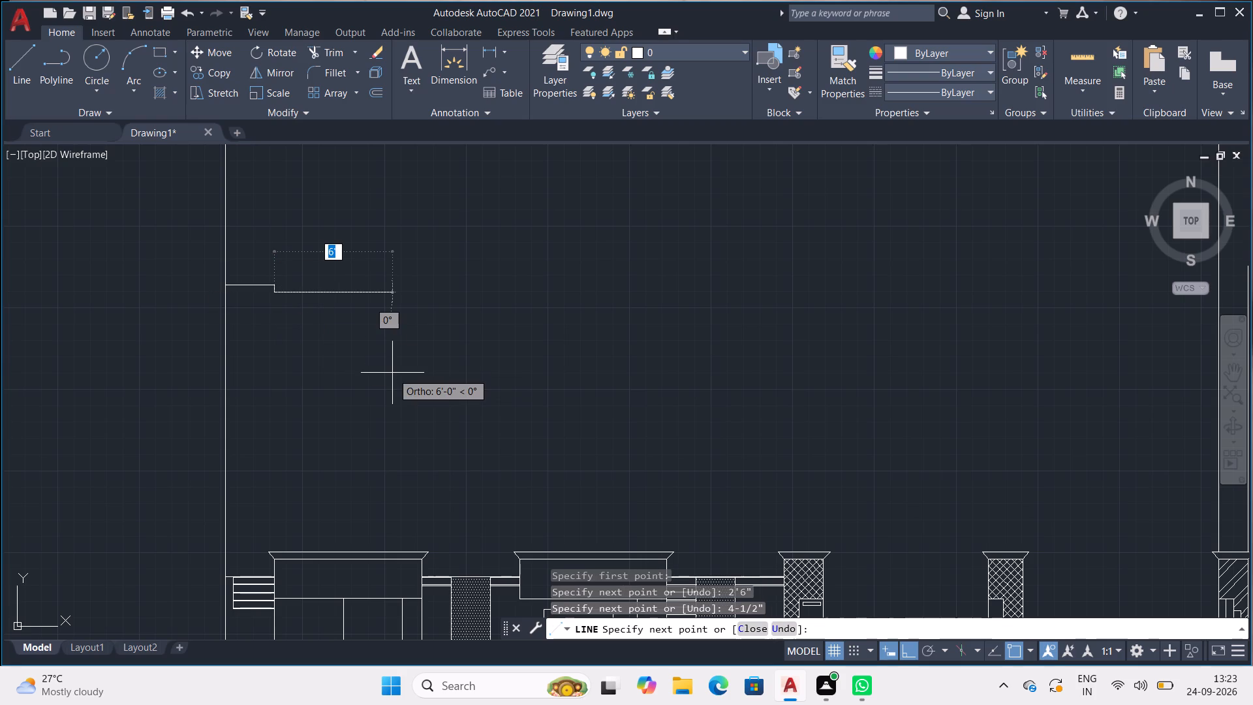
Continue the stepped line 3'6" right and 4-1/2" up to complete the first recess.
middle_click_drag(391, 373, 333, 517)
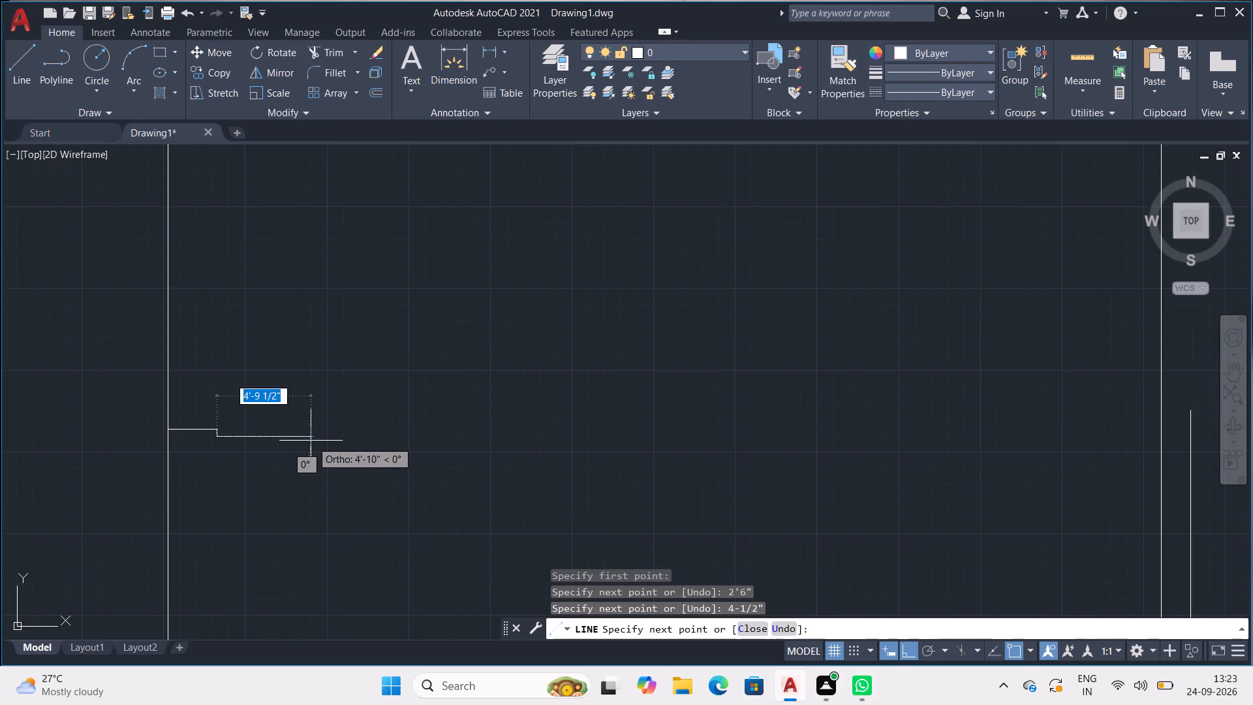
scroll(311, 438, "up", 2)
middle_click_drag(303, 439, 649, 451)
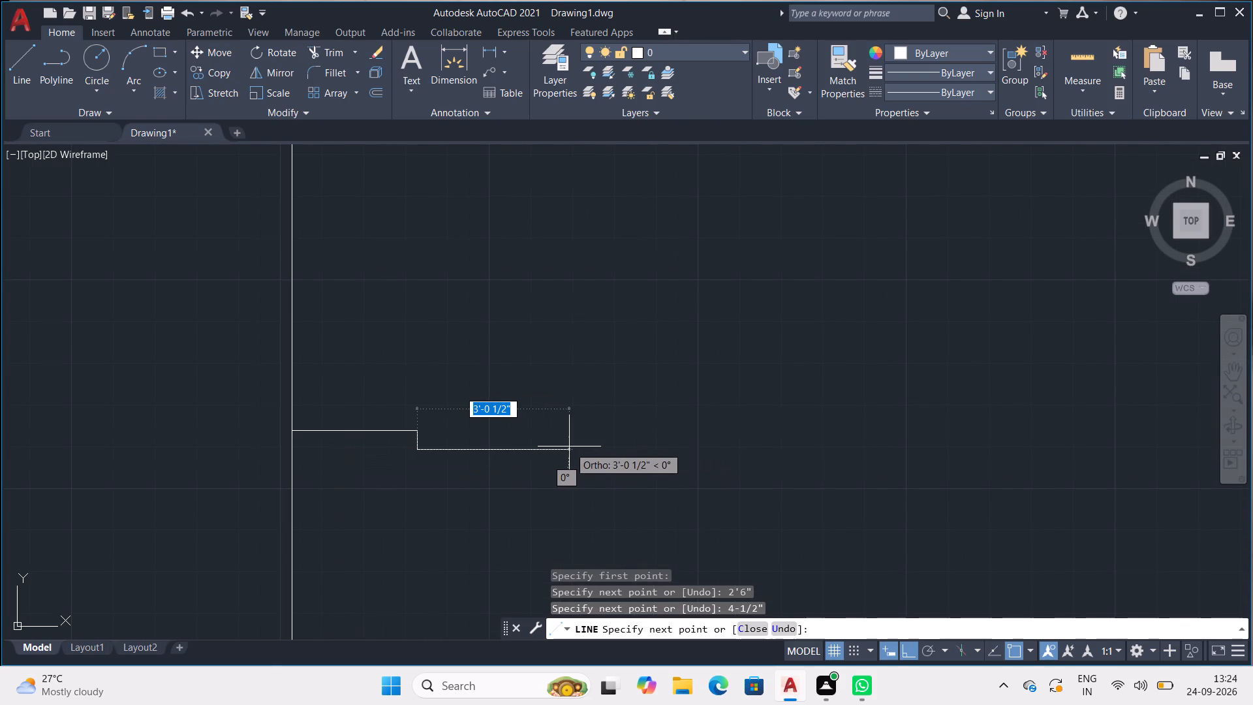
type("3'6\"")
key("Return")
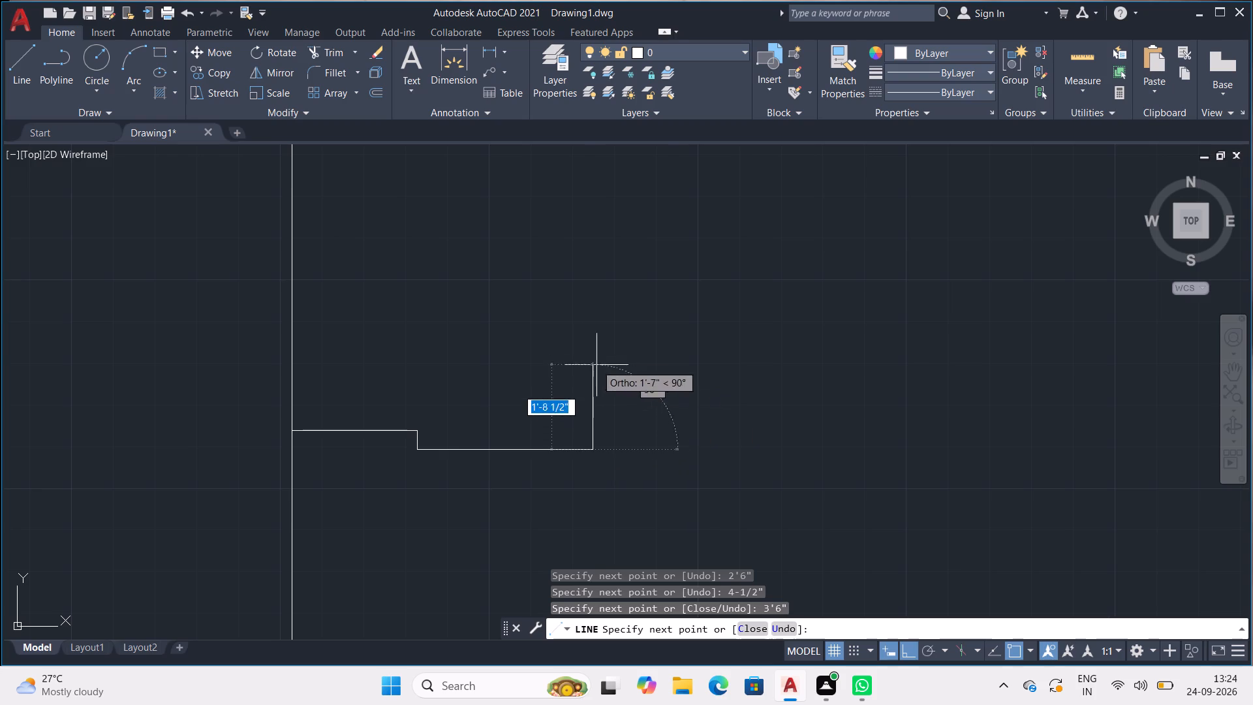
type("4-1/2\"")
key("Return")
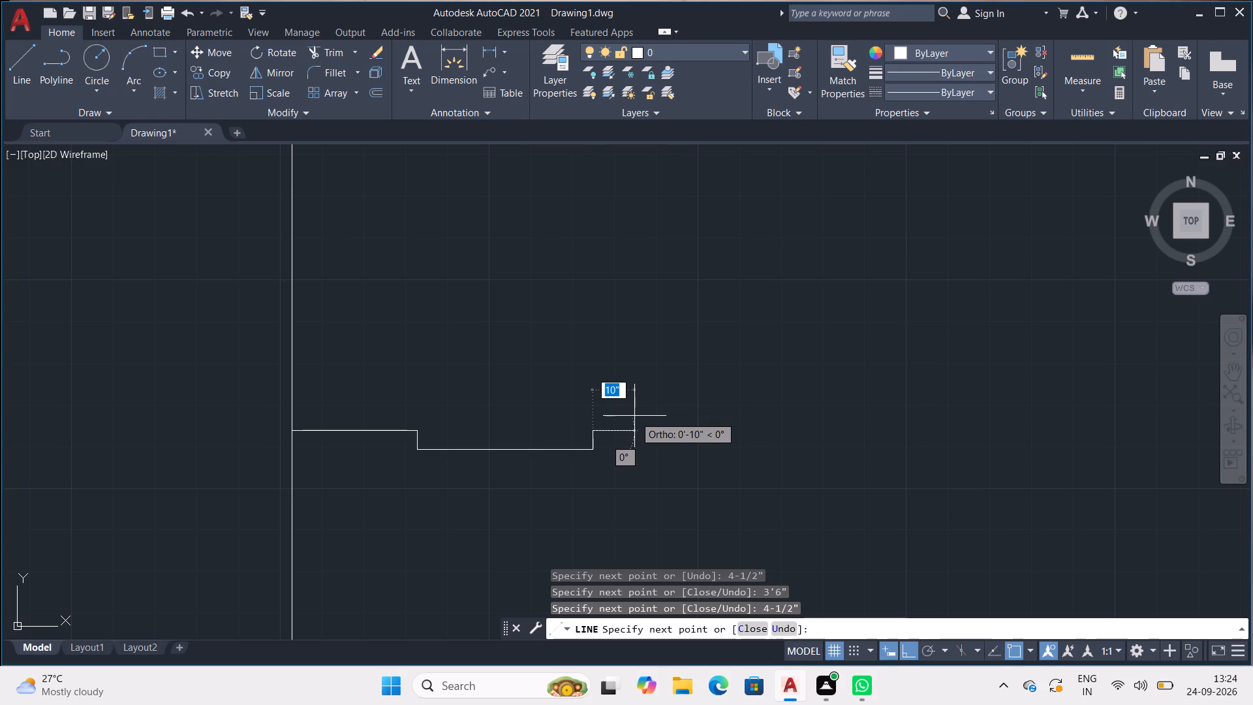
Continue the stepped line 3' right, 4-1/2" down, 9" right, 4-1/2" up and 1'6" right, forming a second recess.
type("3'")
key("Return")
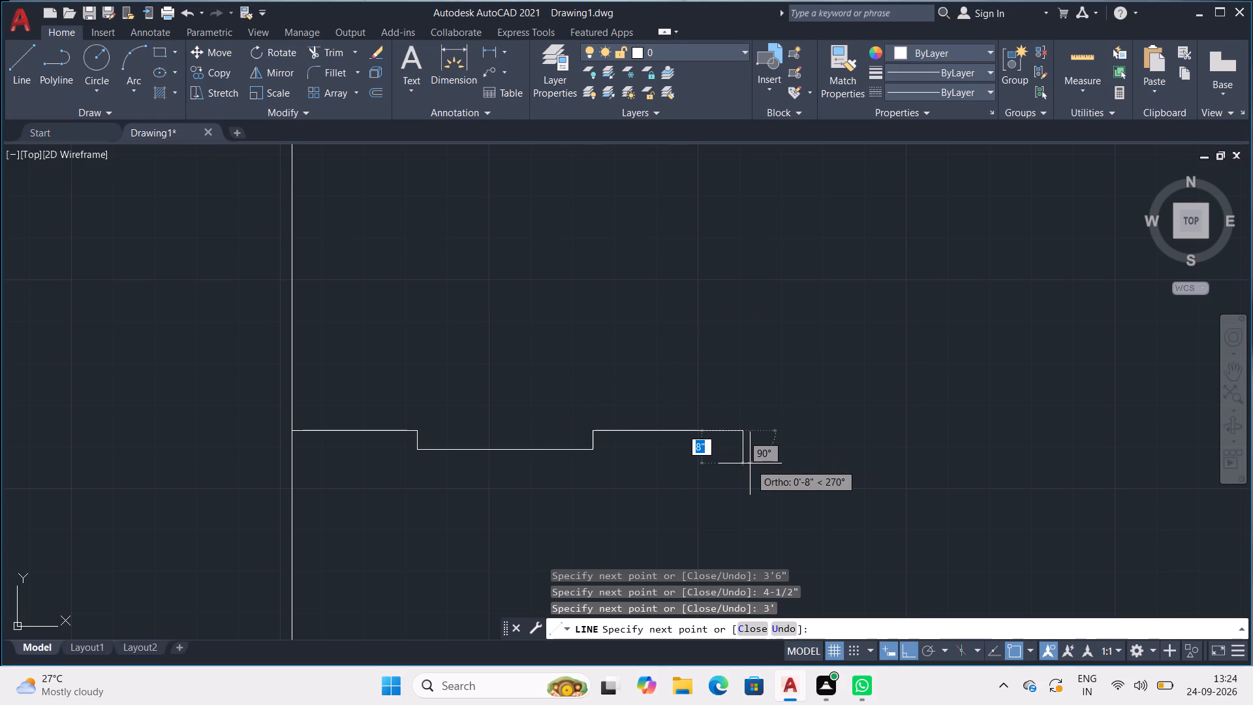
type("4-1/2\"")
key("Return")
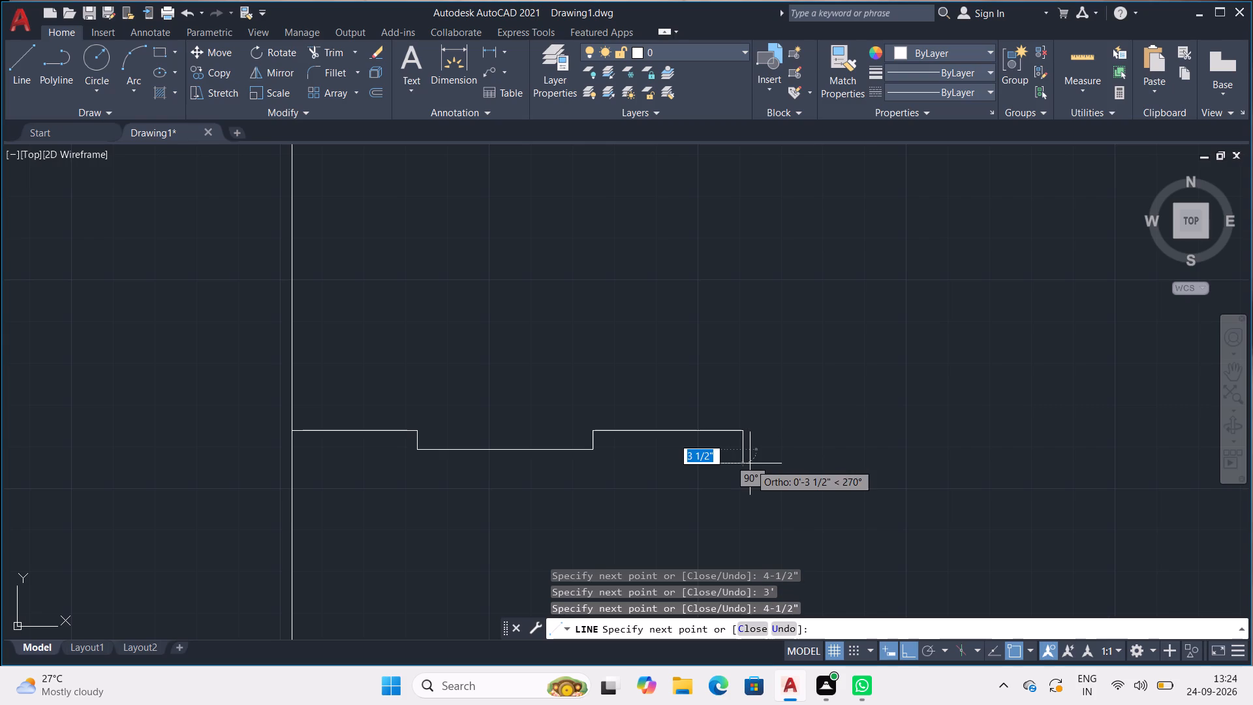
type("9\"")
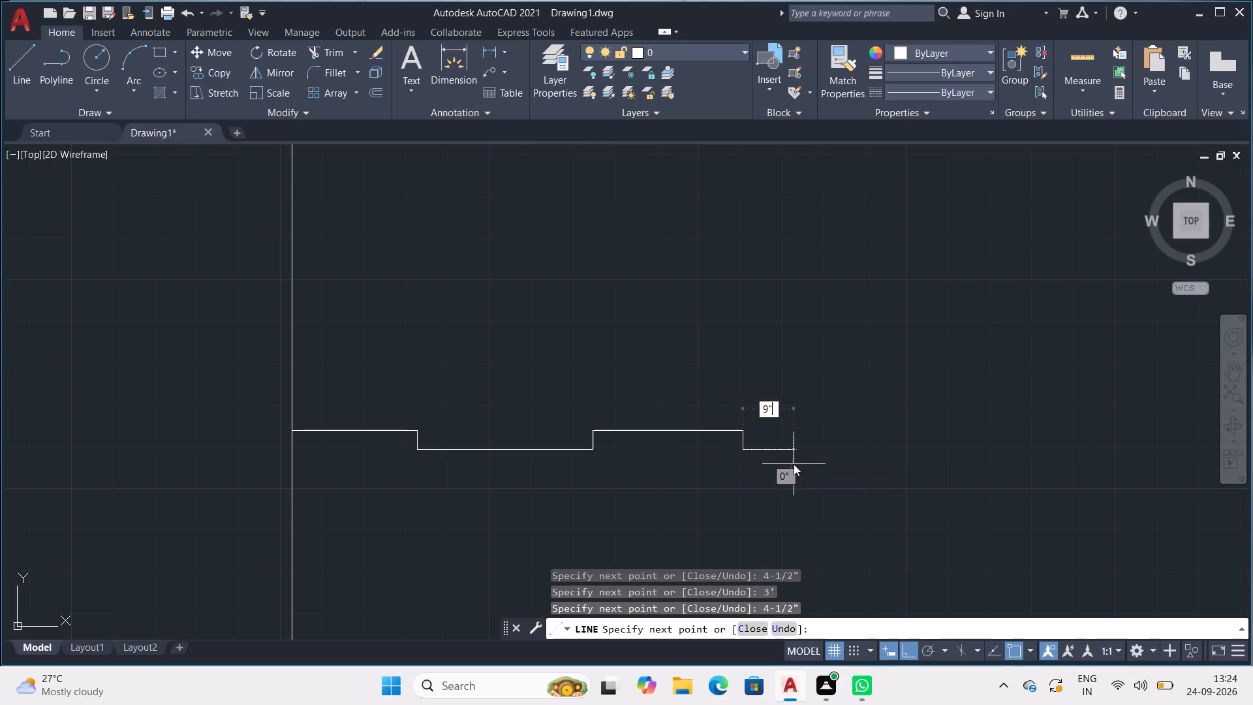
key("Return")
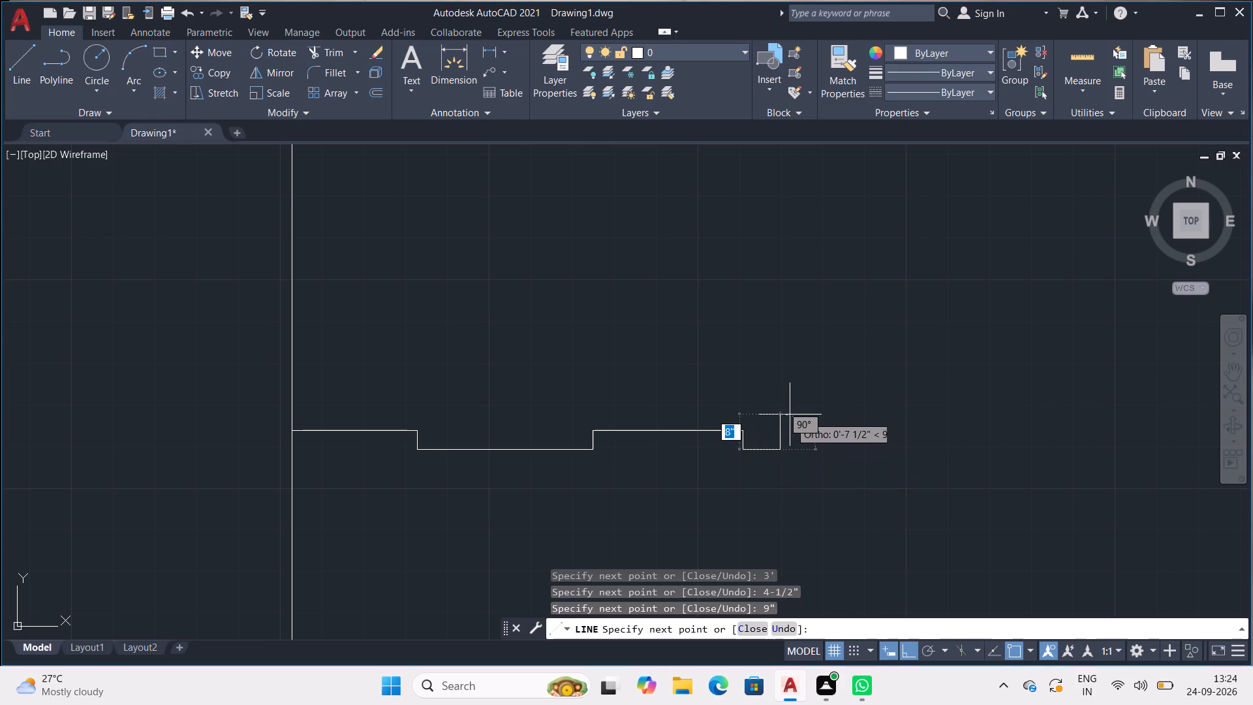
type("4-1/2\"")
key("Return")
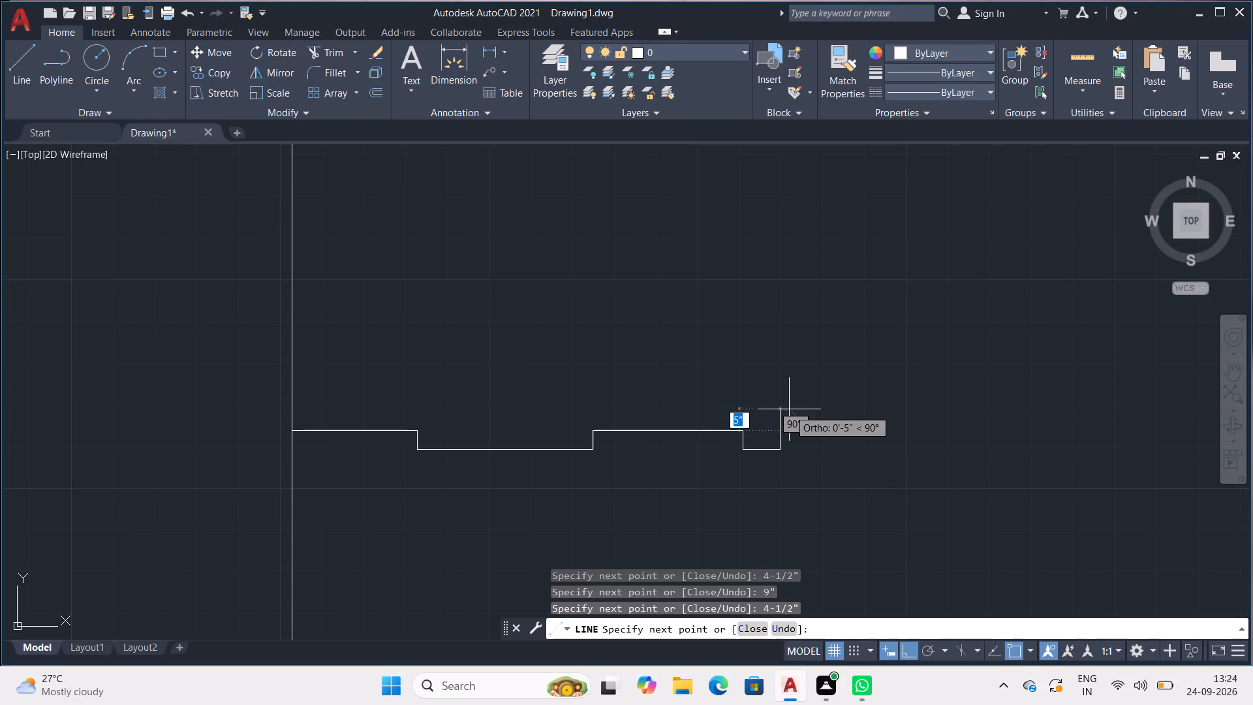
type("1'6\"")
key("Return")
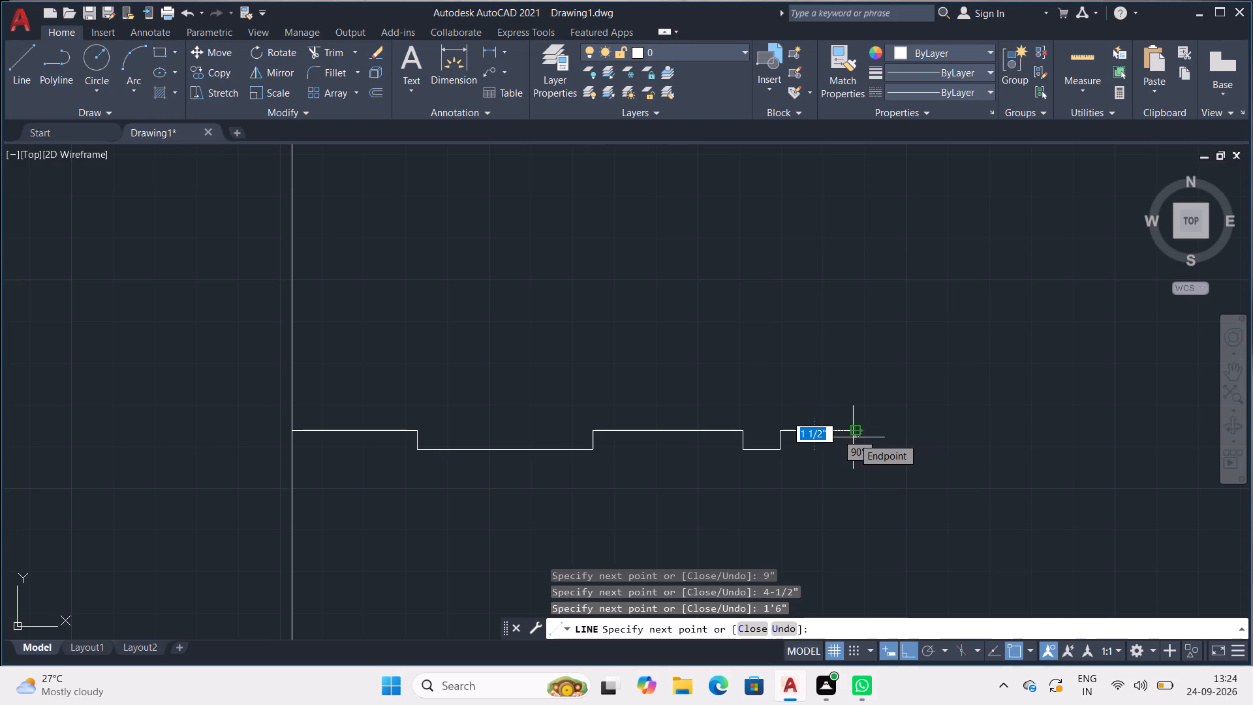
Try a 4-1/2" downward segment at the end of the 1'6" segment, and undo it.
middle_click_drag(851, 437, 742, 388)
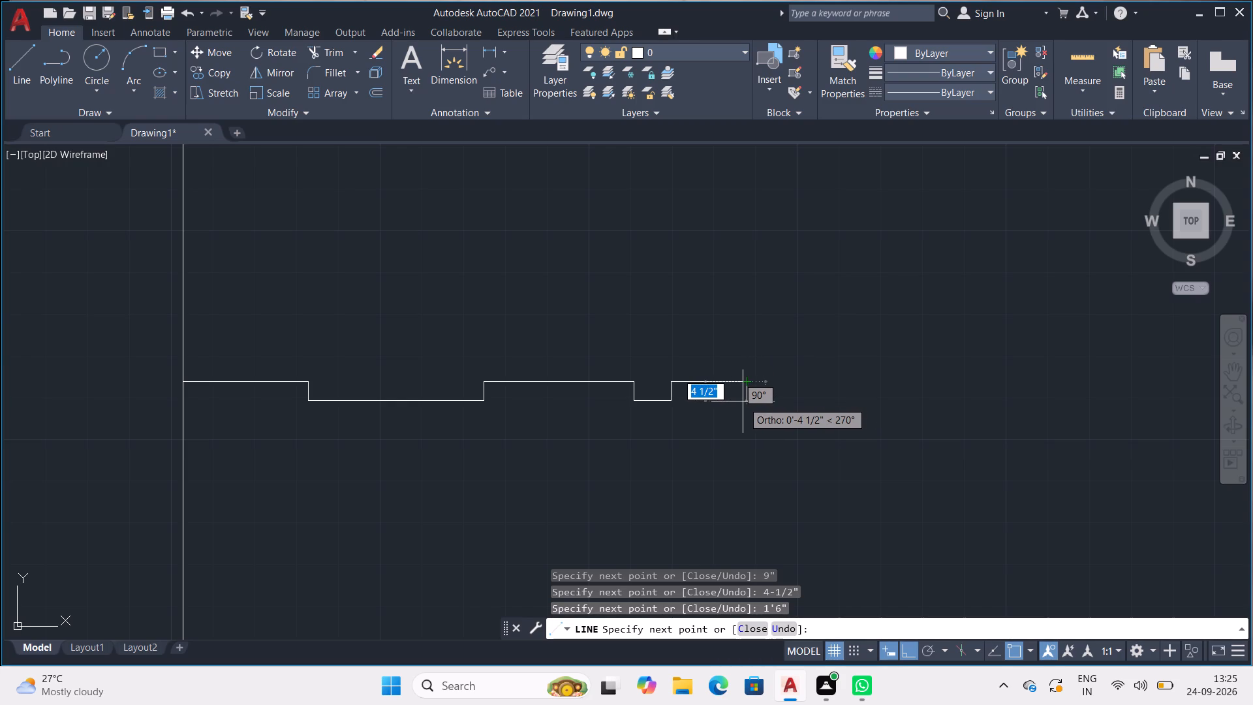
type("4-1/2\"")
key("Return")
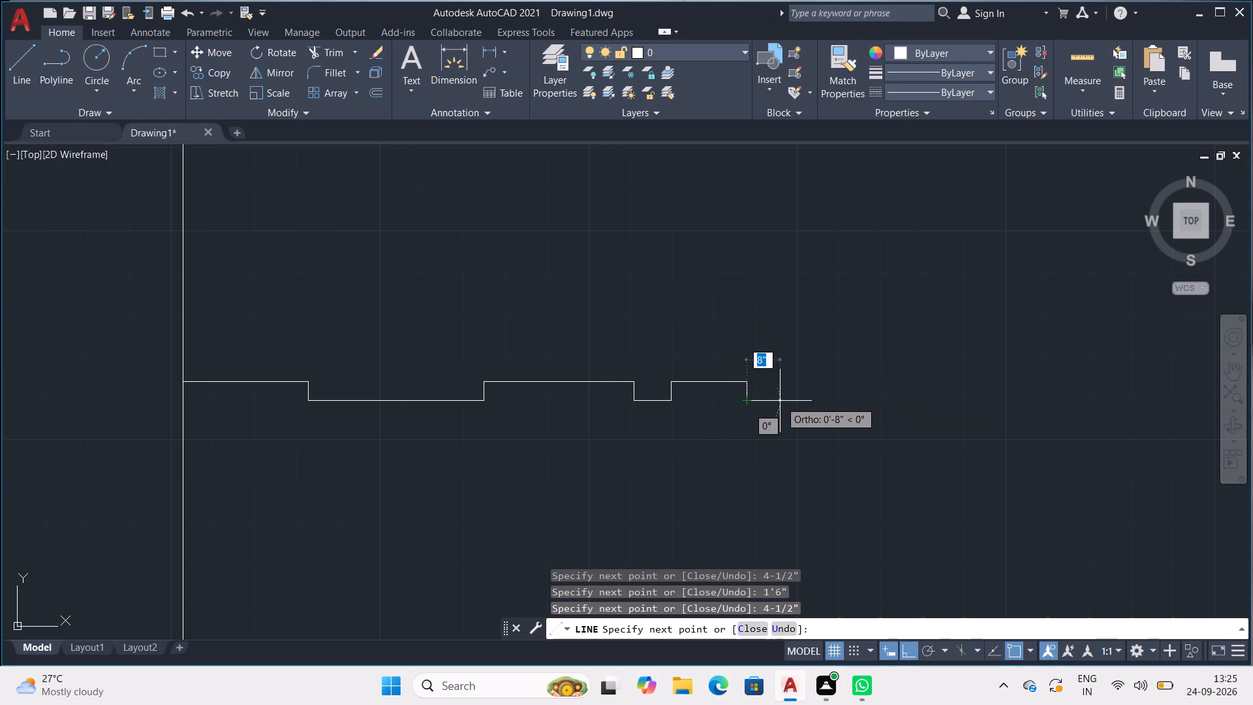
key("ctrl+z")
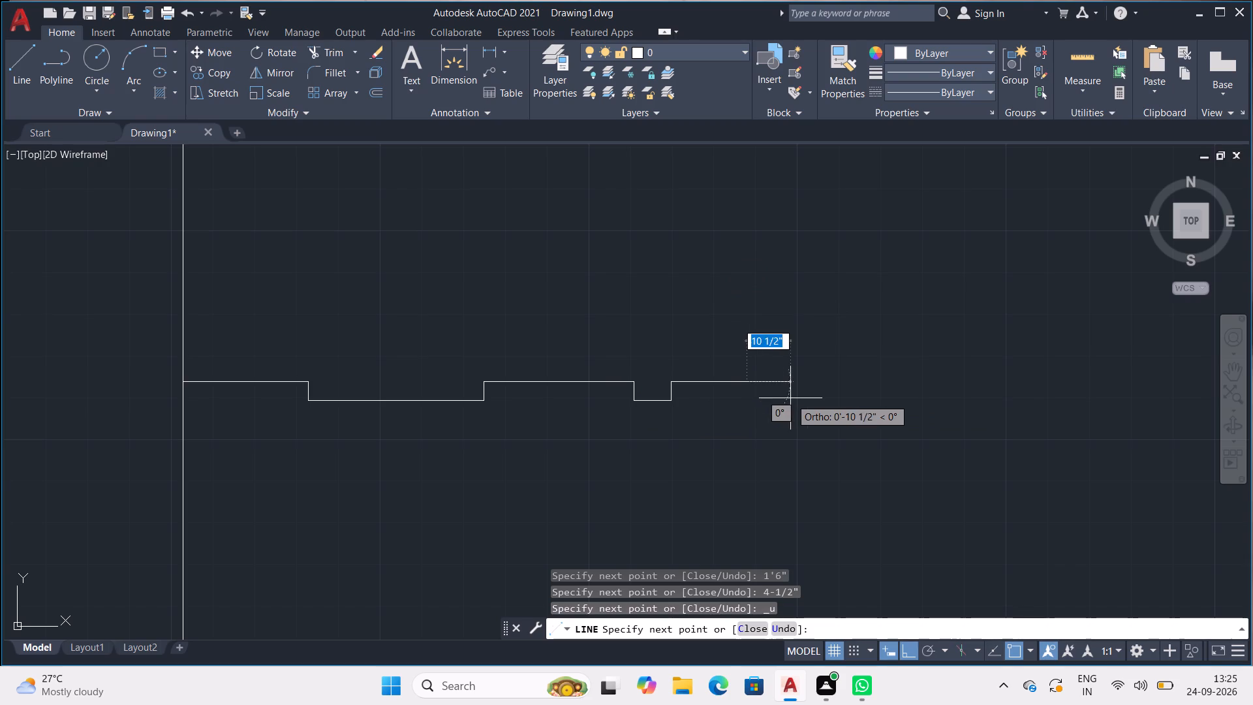
Draw a shallow third recess from the end of the 1'6" segment: 2-1/2" down, 2' right and 2-1/2" up.
key("1")
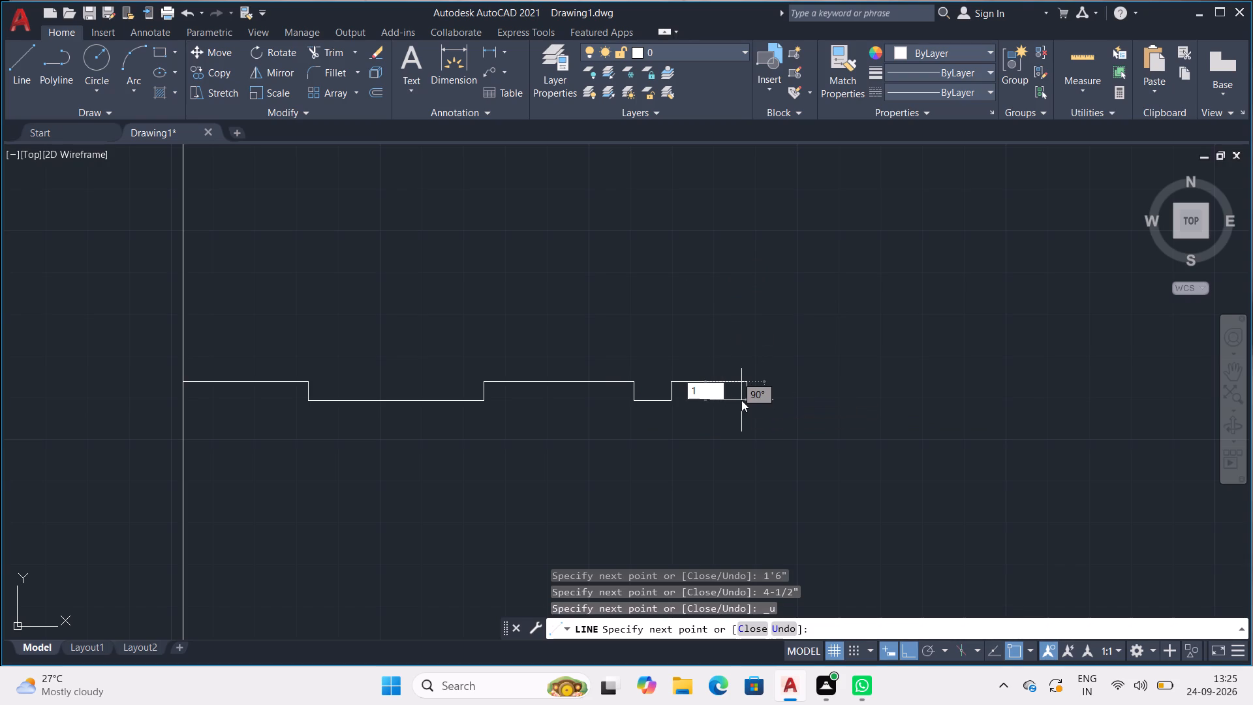
key("BackSpace")
type("2-1/2\"")
key("Return")
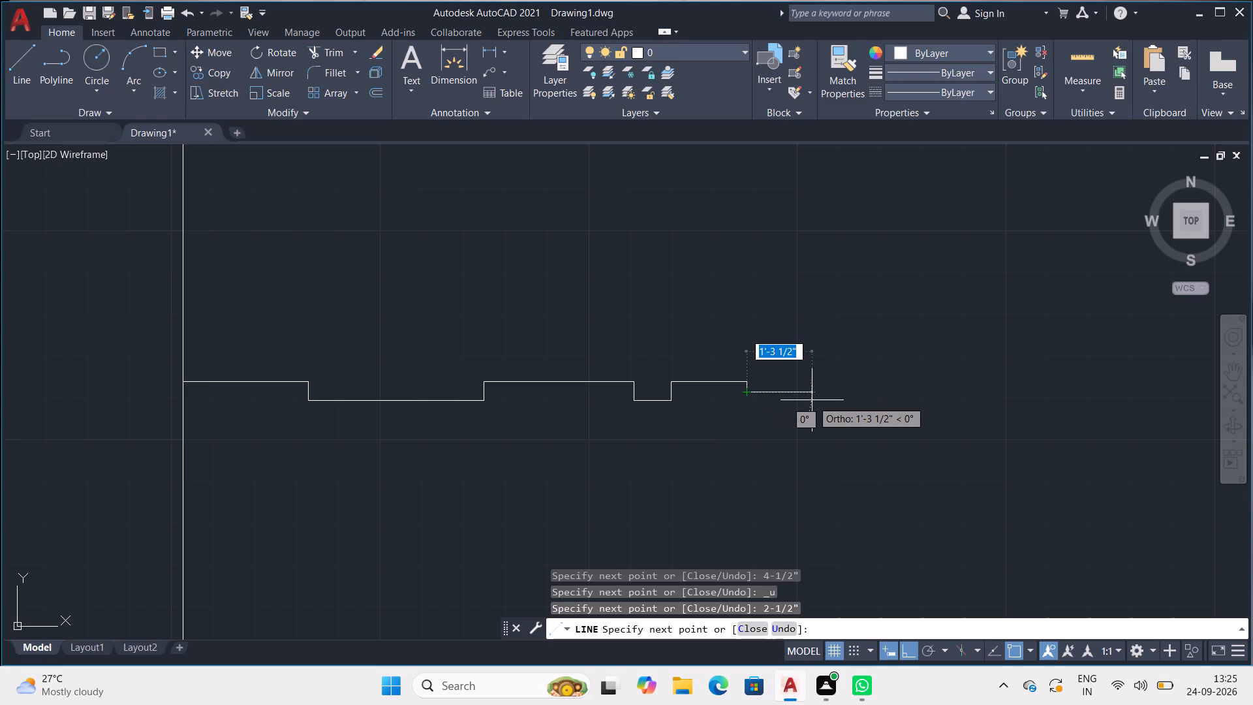
type("2'")
key("Return")
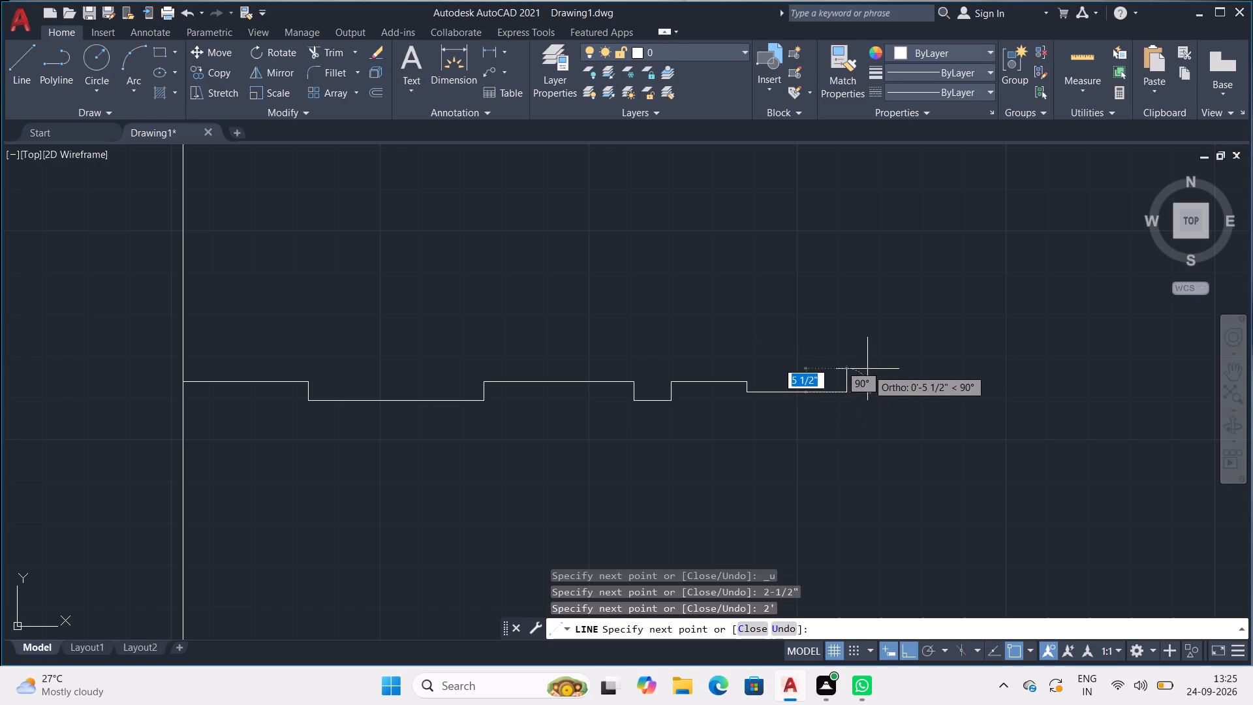
key("2")
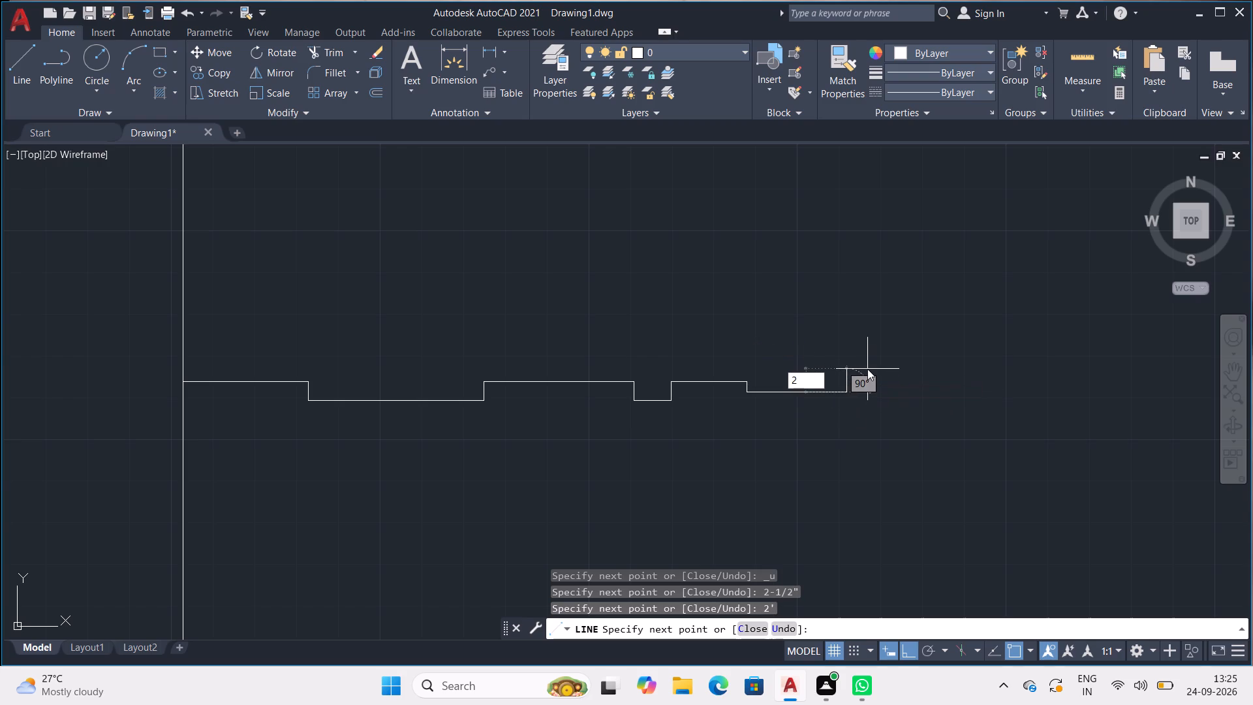
type("-1/2\"")
key("Return")
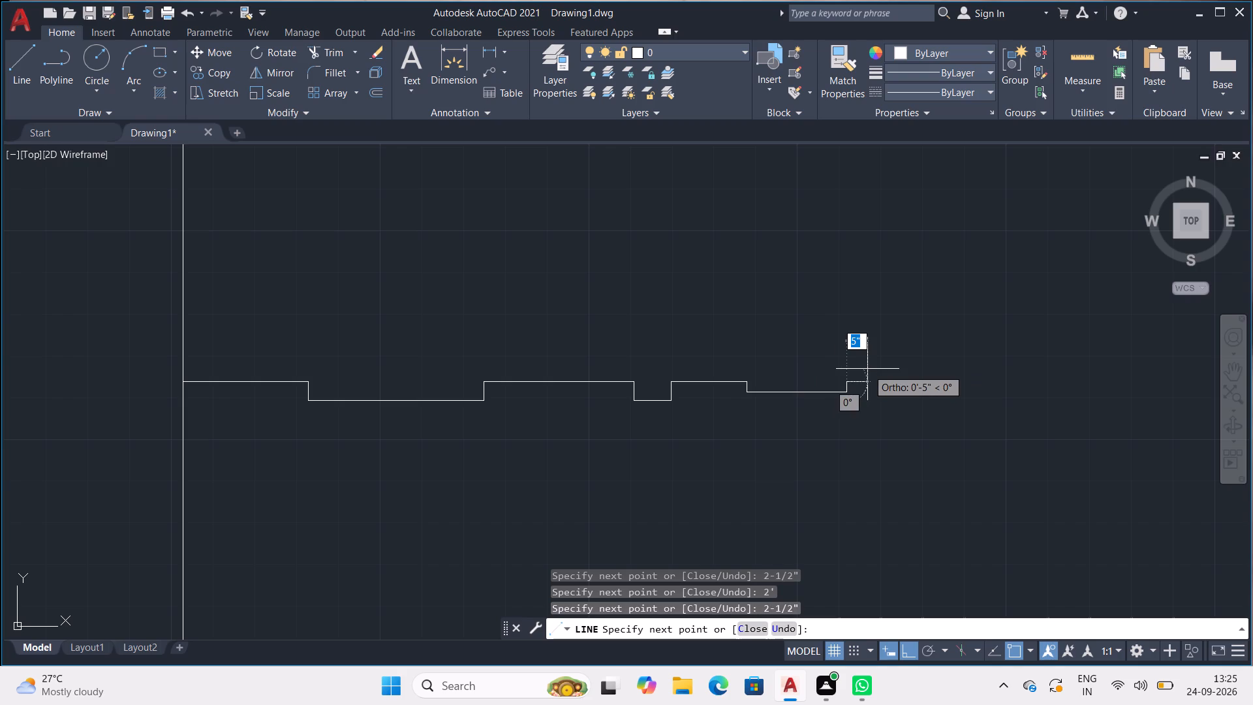
Continue the stepped line 2'9" right from the third recess, then form a raised projection: 4-1/2" up, 3'6" right and 4-1/2" down.
middle_click_drag(865, 365, 734, 329)
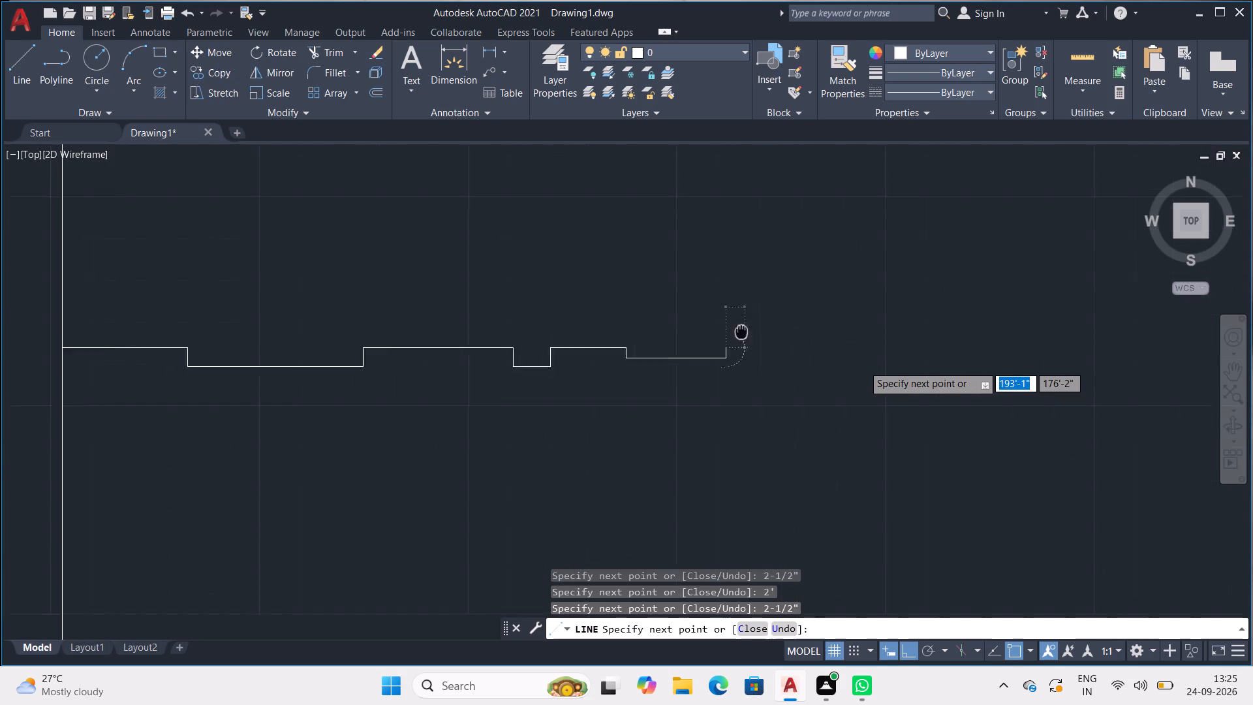
middle_click_drag(734, 329, 585, 310)
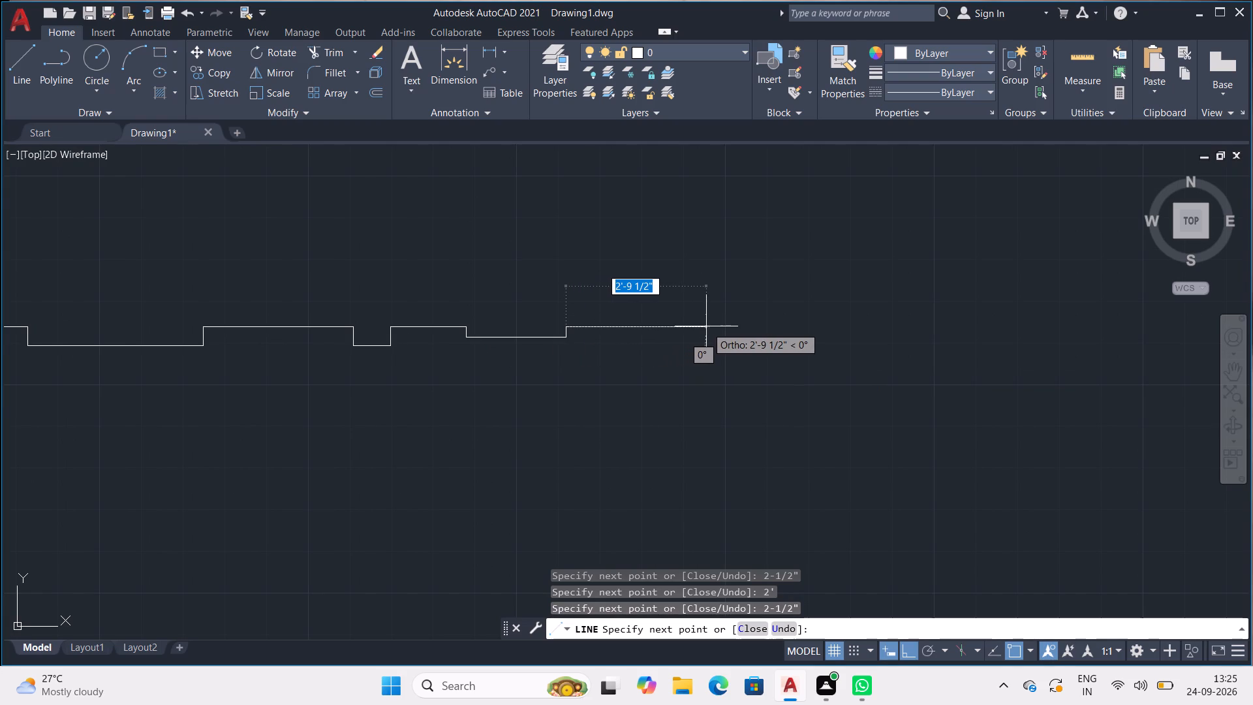
type("2;")
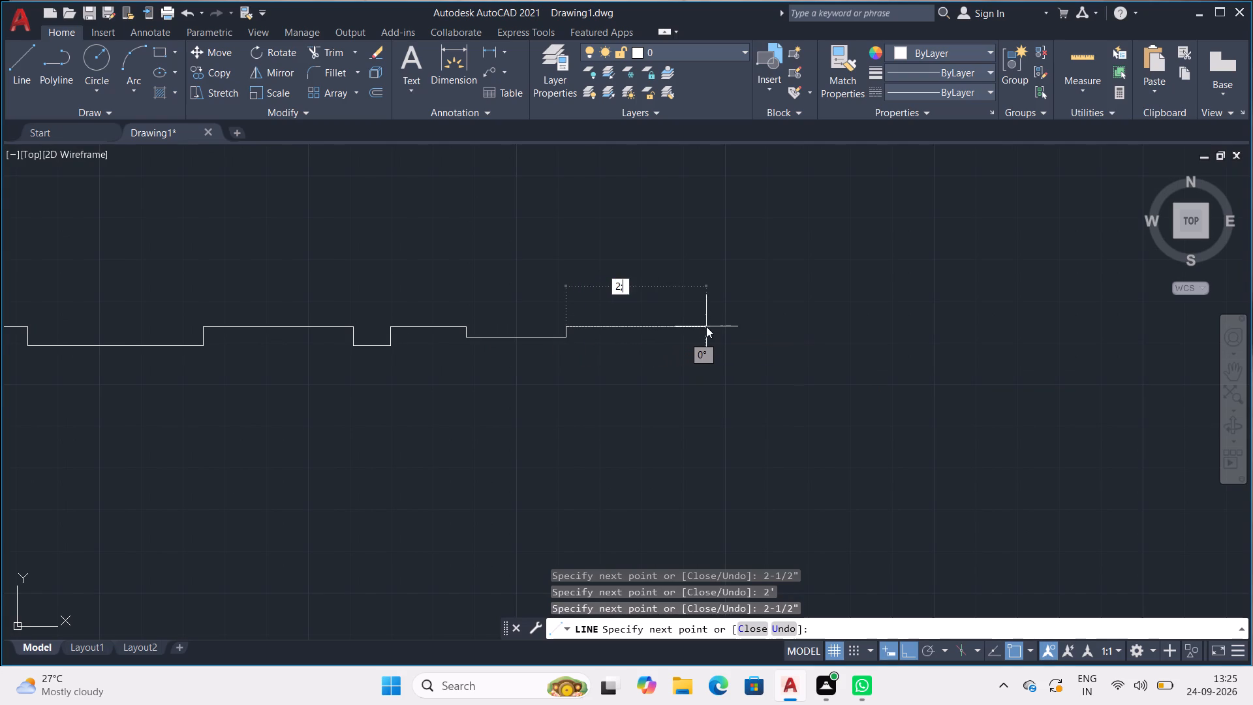
key("BackSpace")
type("'9\"")
key("Return")
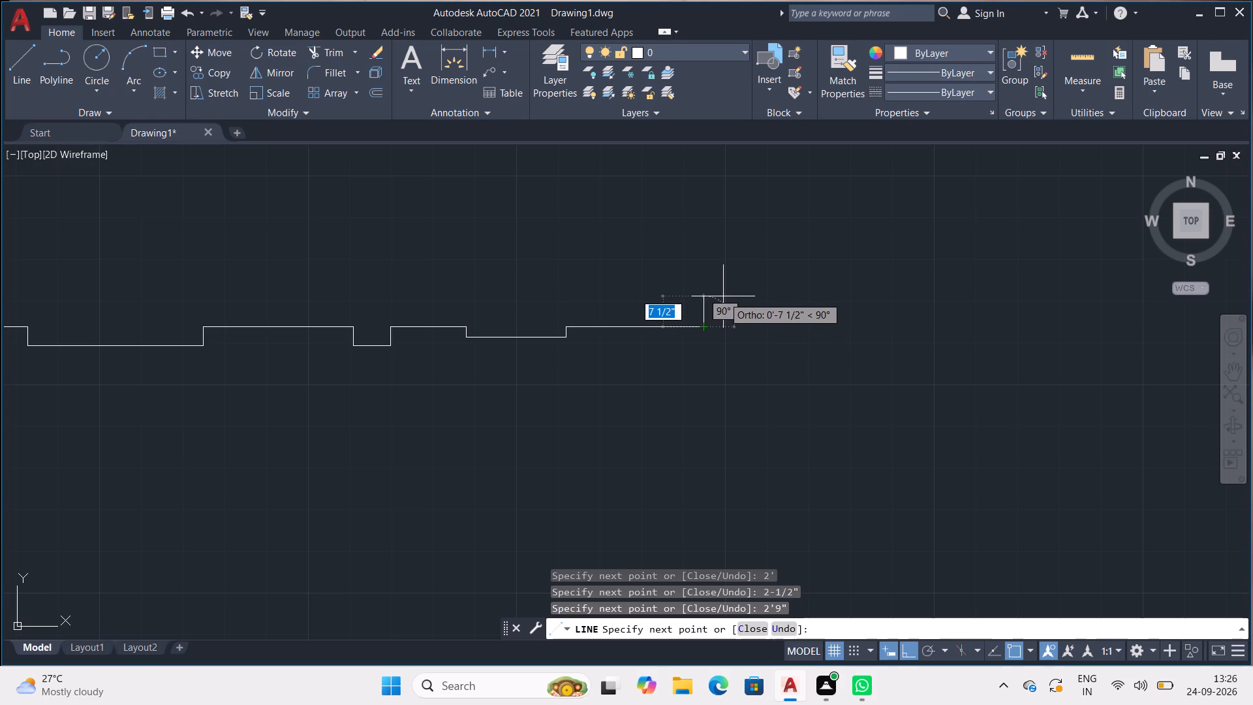
type("4-1/2\"")
key("Return")
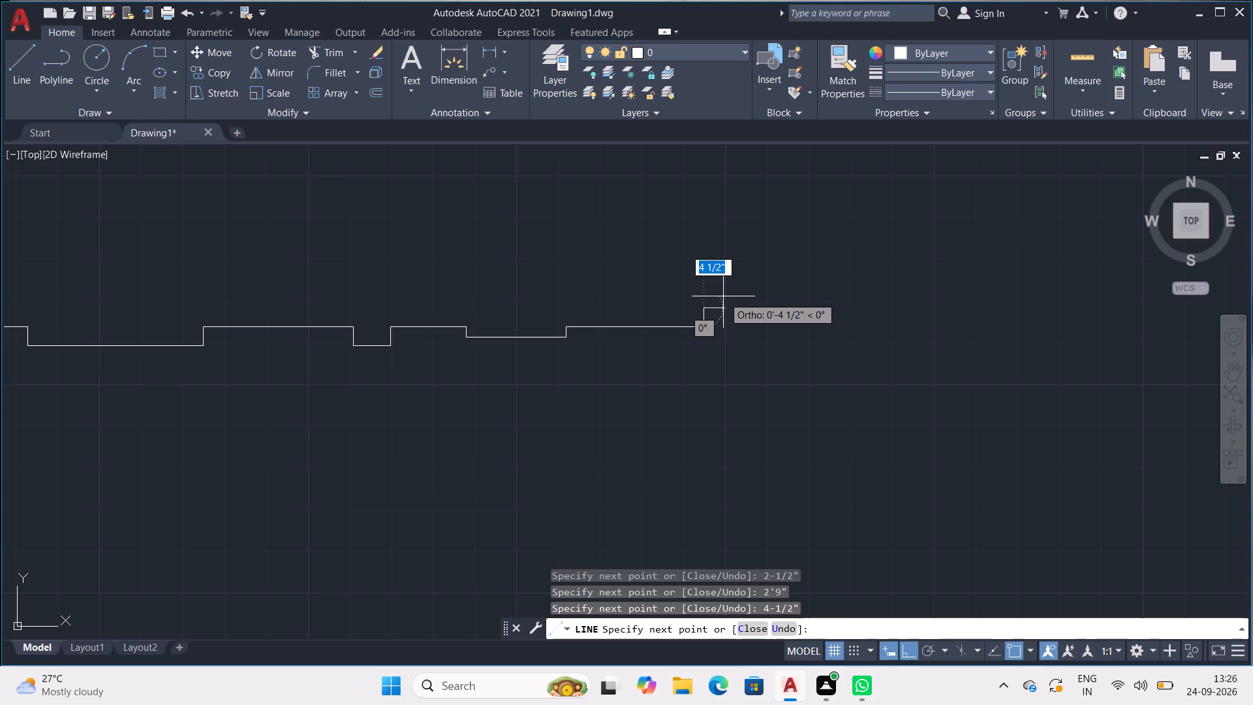
type("3'65")
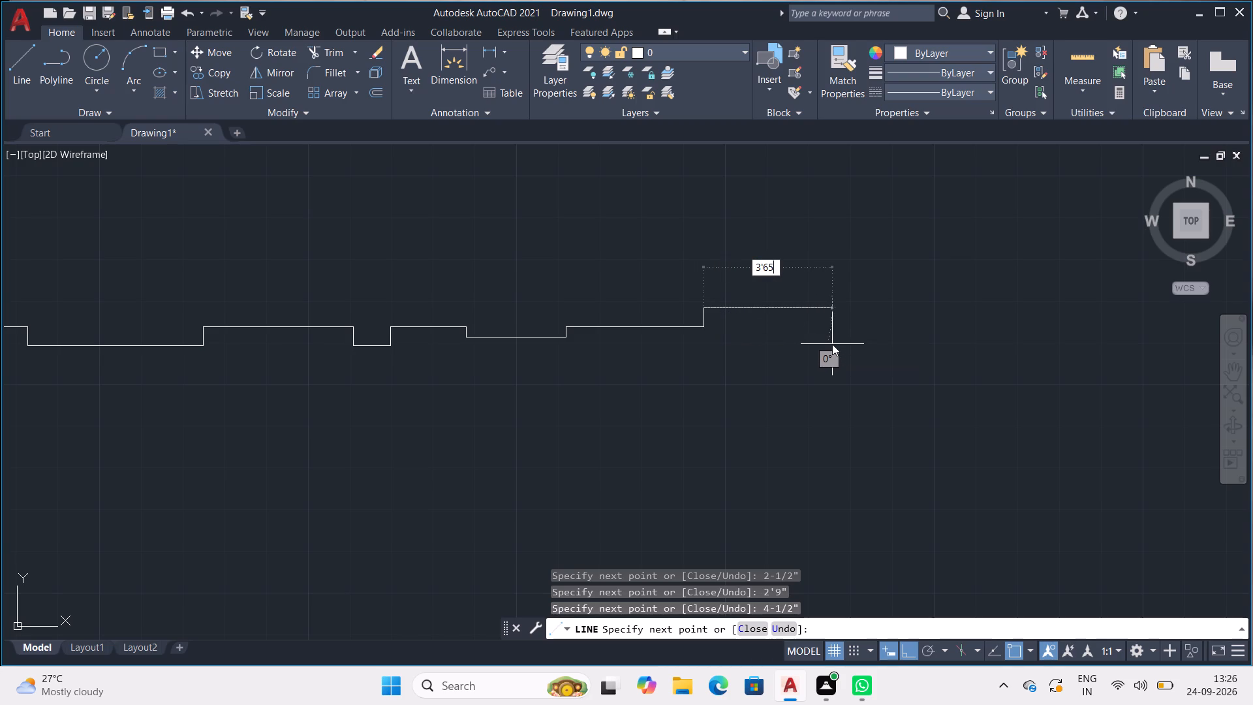
key("BackSpace")
key("shift+quotedbl")
key("Return")
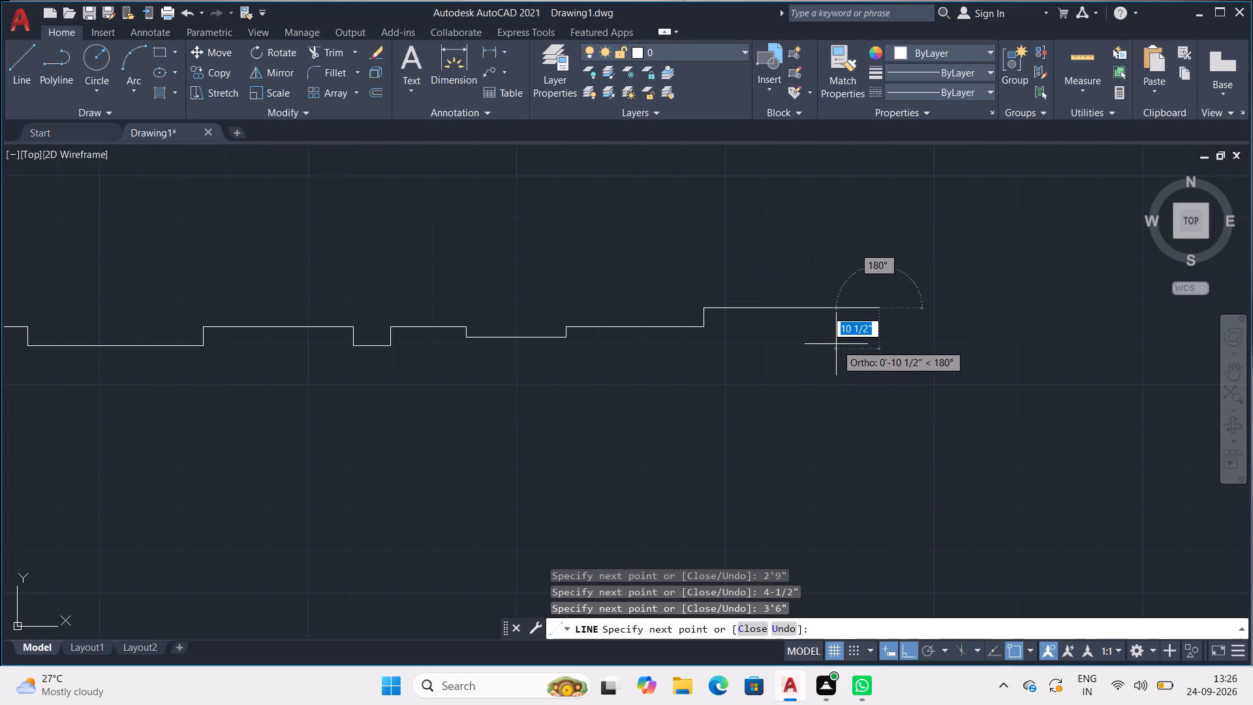
type("4-1/2\"")
key("Return")
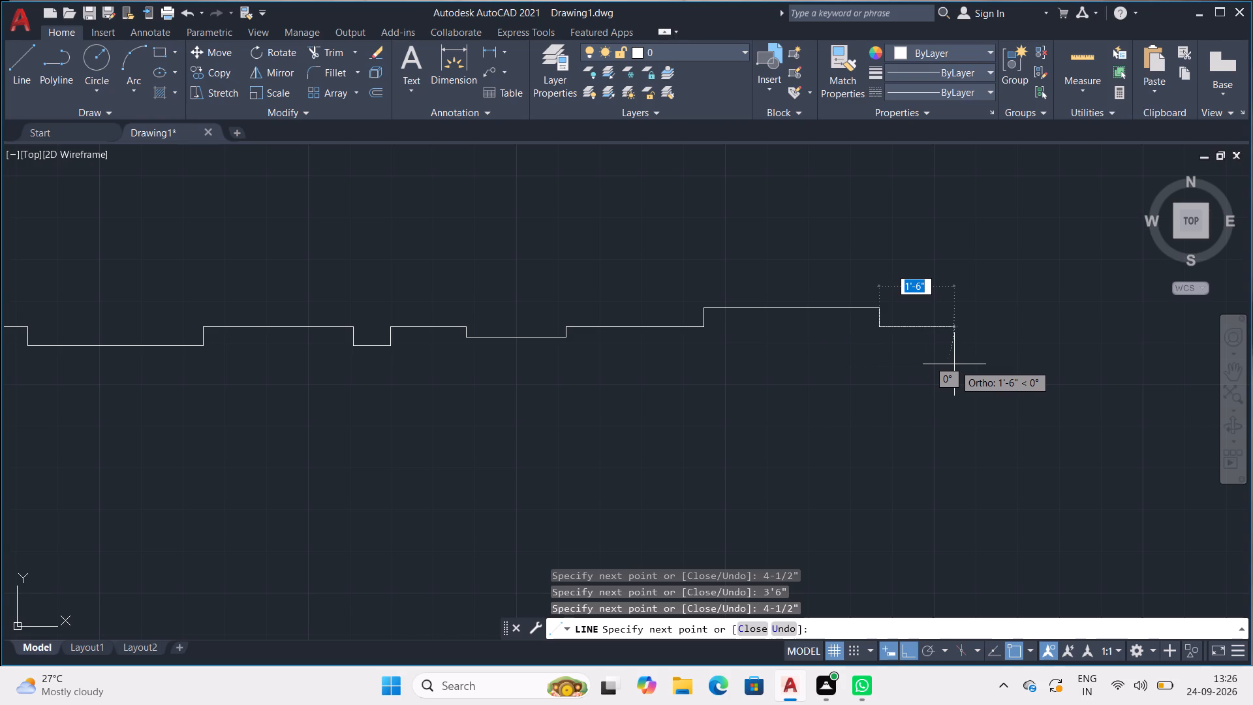
Continue the line 1'3" right, 4-1/2" down, 1'6" right, 9" up to align with the raised projection's top, and 1'6" right.
type("1'3\"")
key("Return")
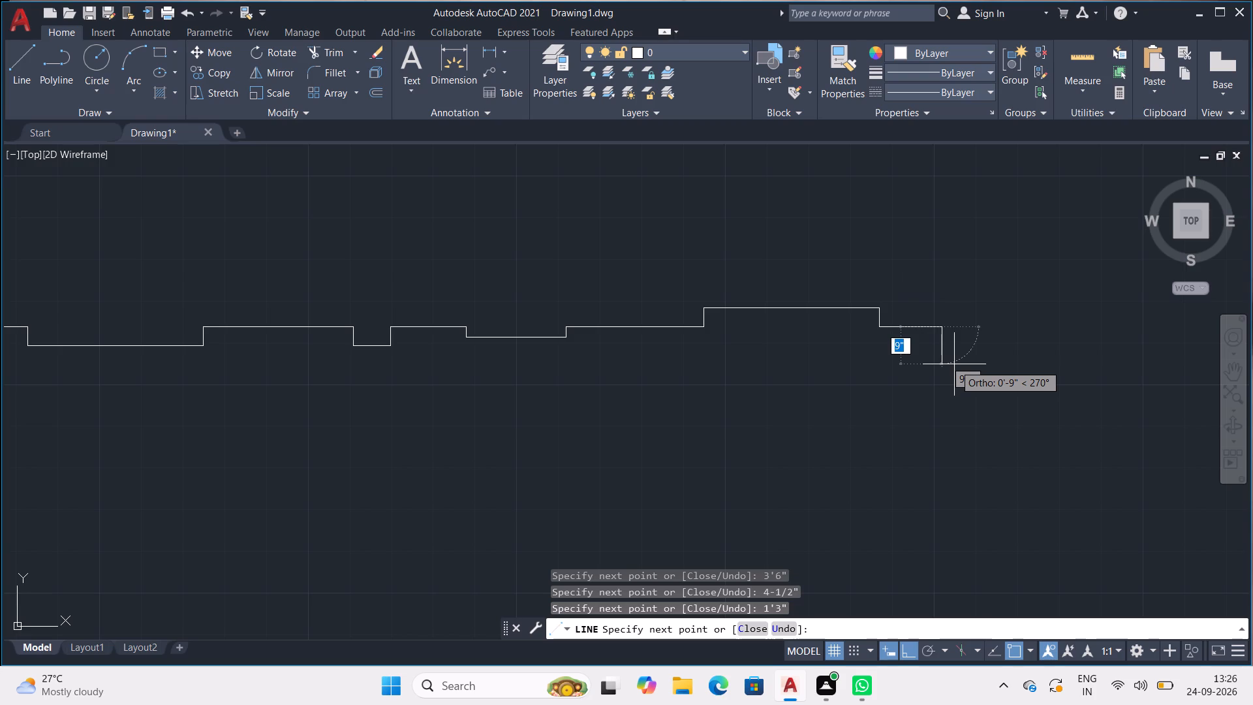
key("4")
type("-1/2\"")
key("Return")
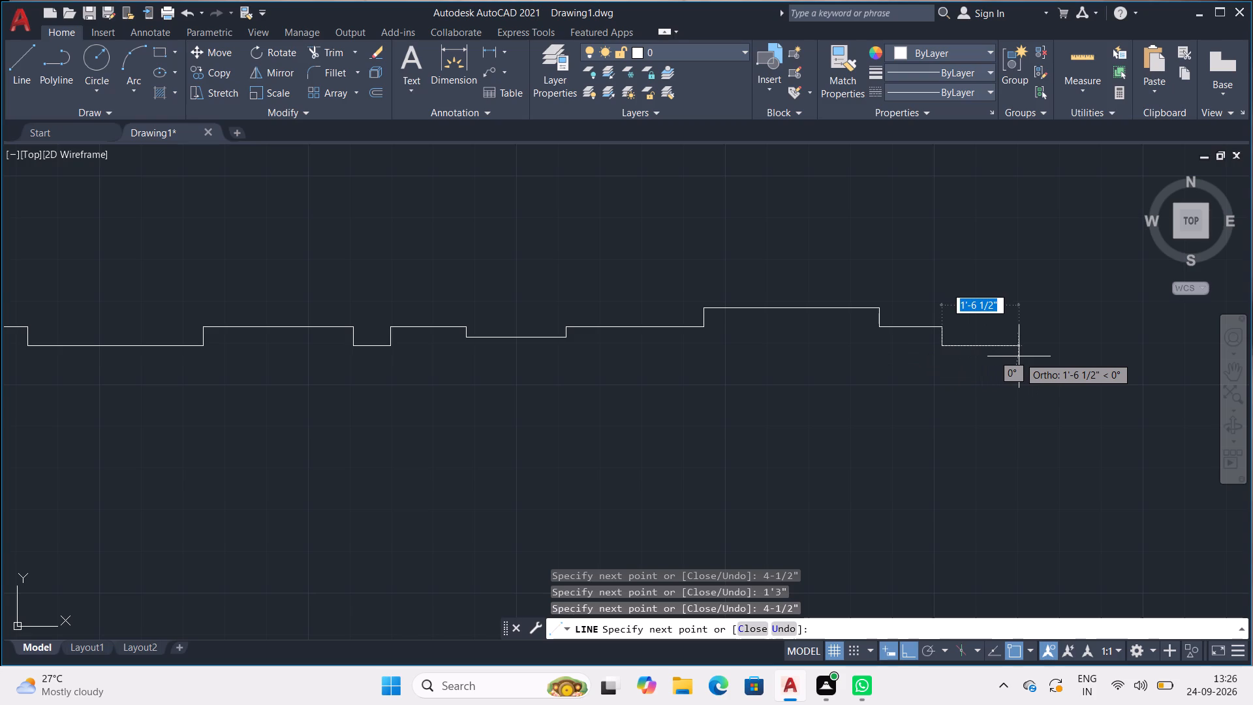
type("1'6")
key("shift+quotedbl")
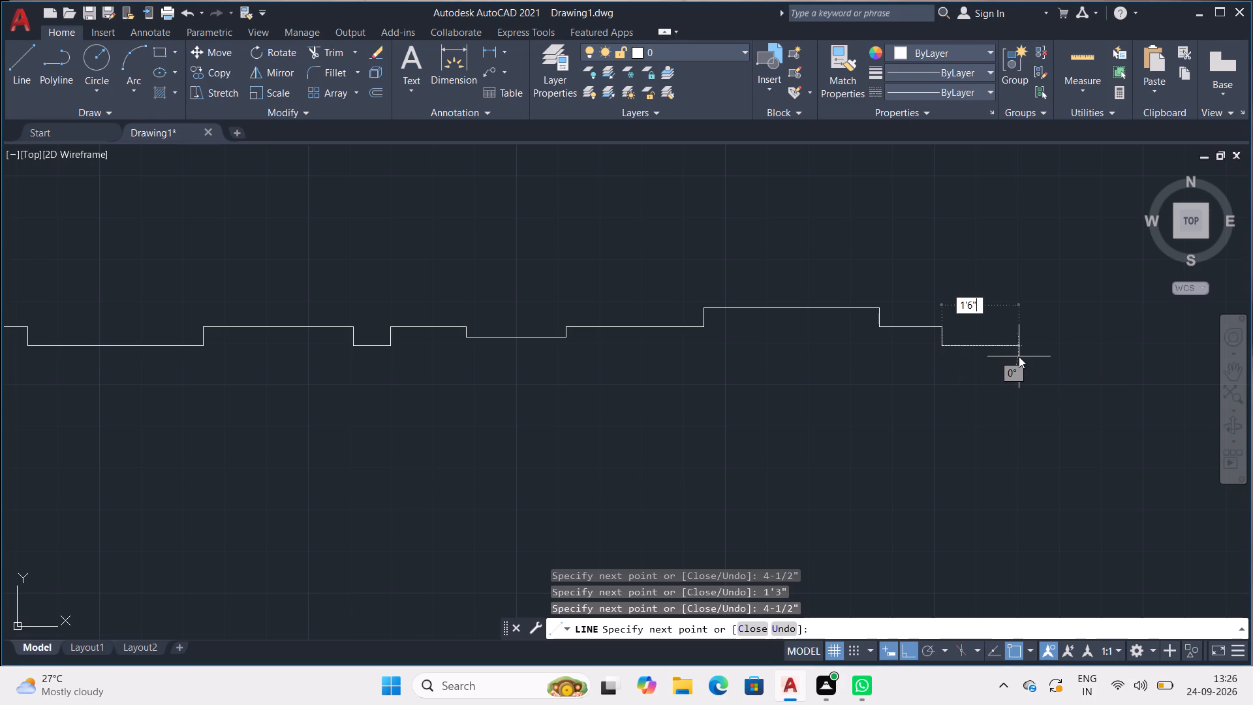
key("Return")
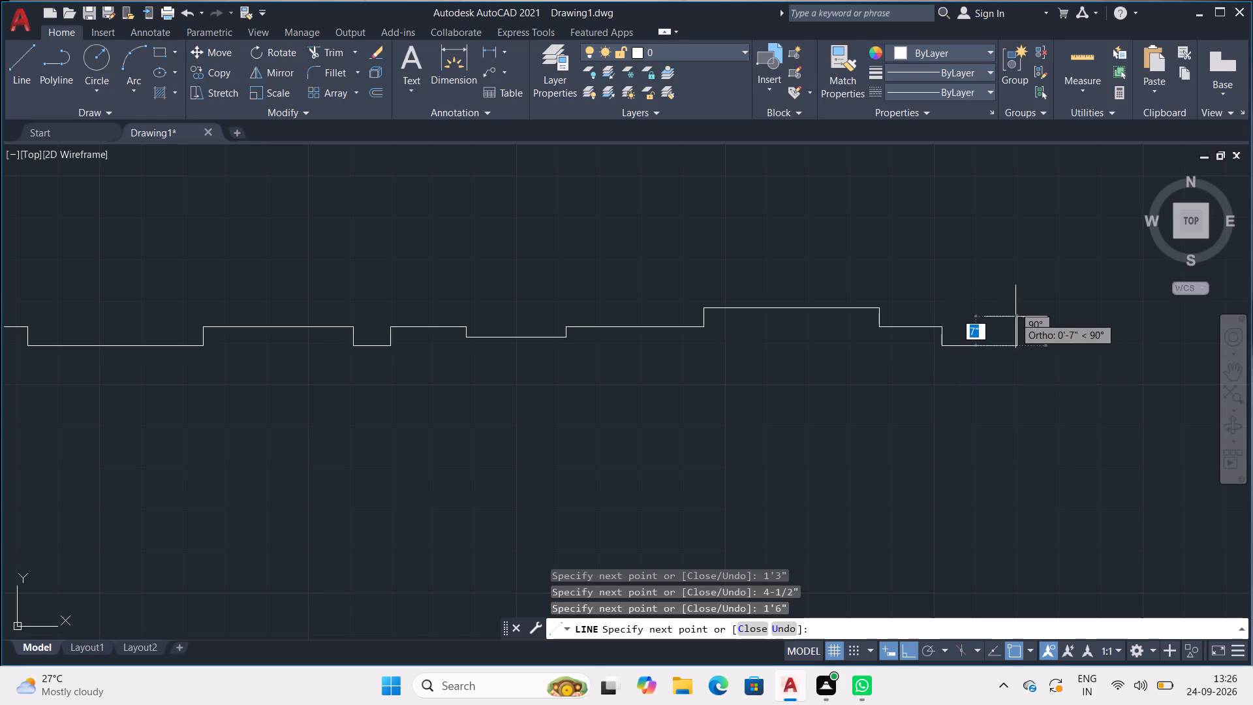
middle_click_drag(1031, 320, 1023, 324)
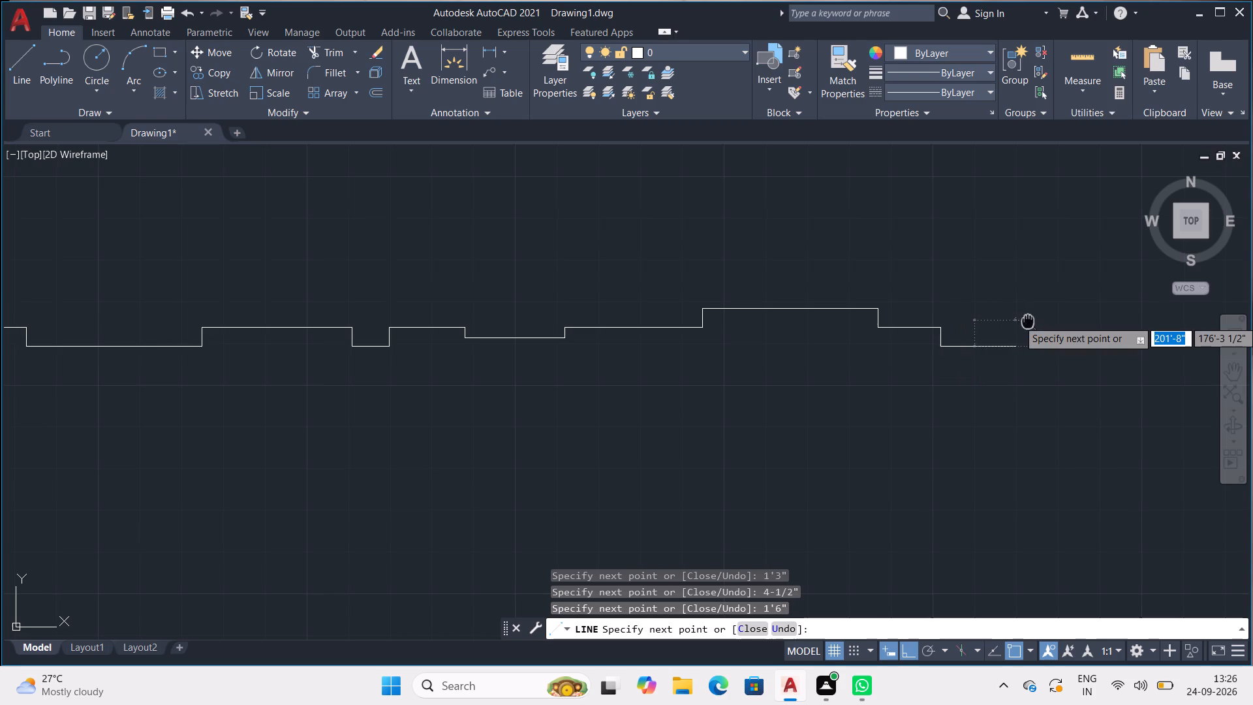
middle_click_drag(1023, 324, 921, 369)
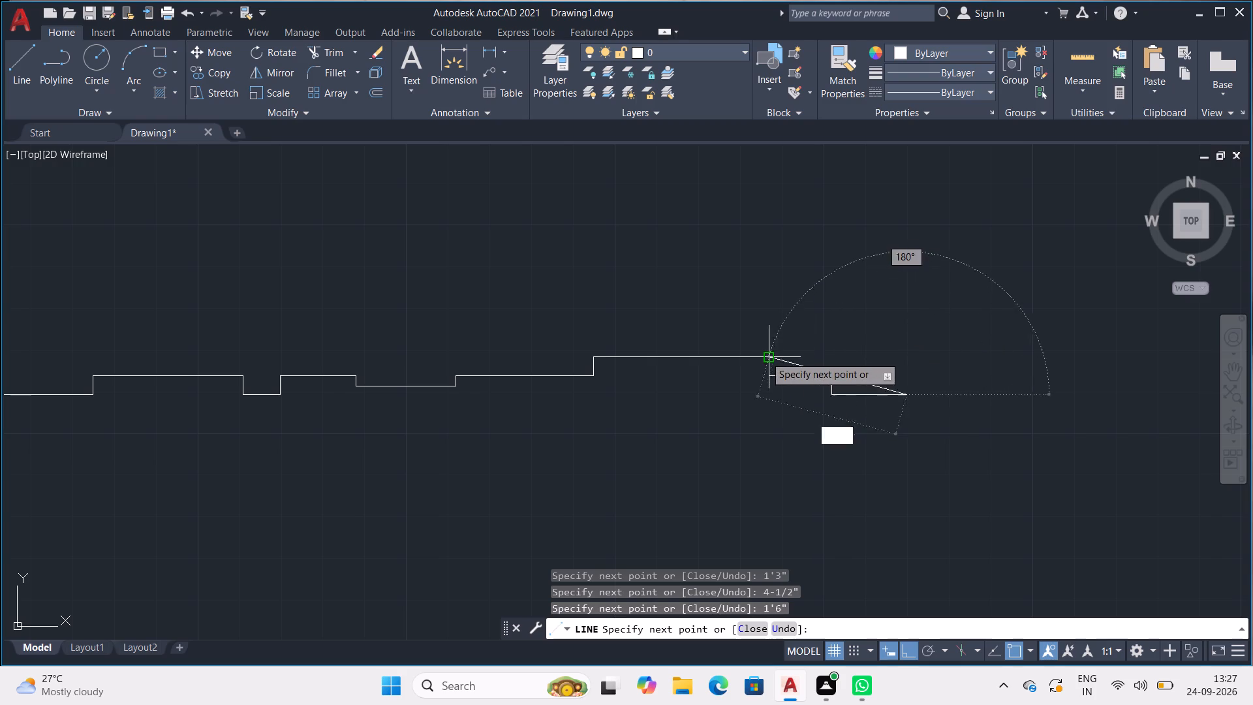
left_click(907, 356)
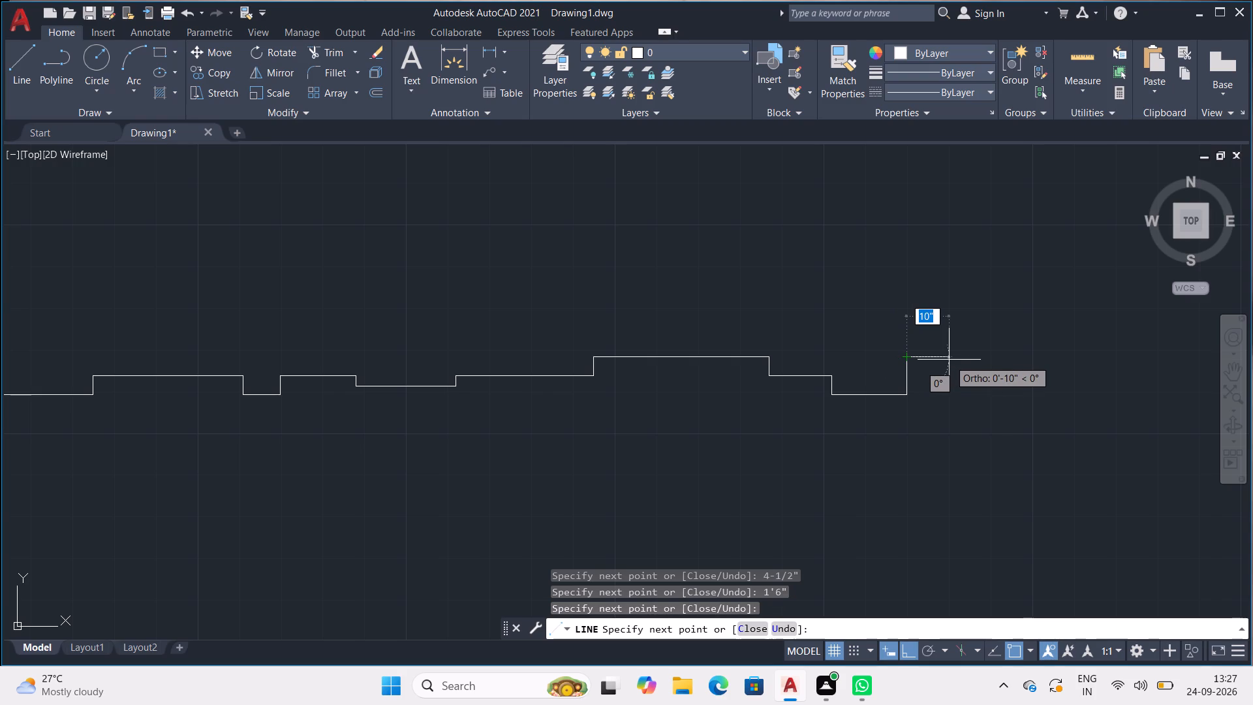
type("1'6\"")
key("Return")
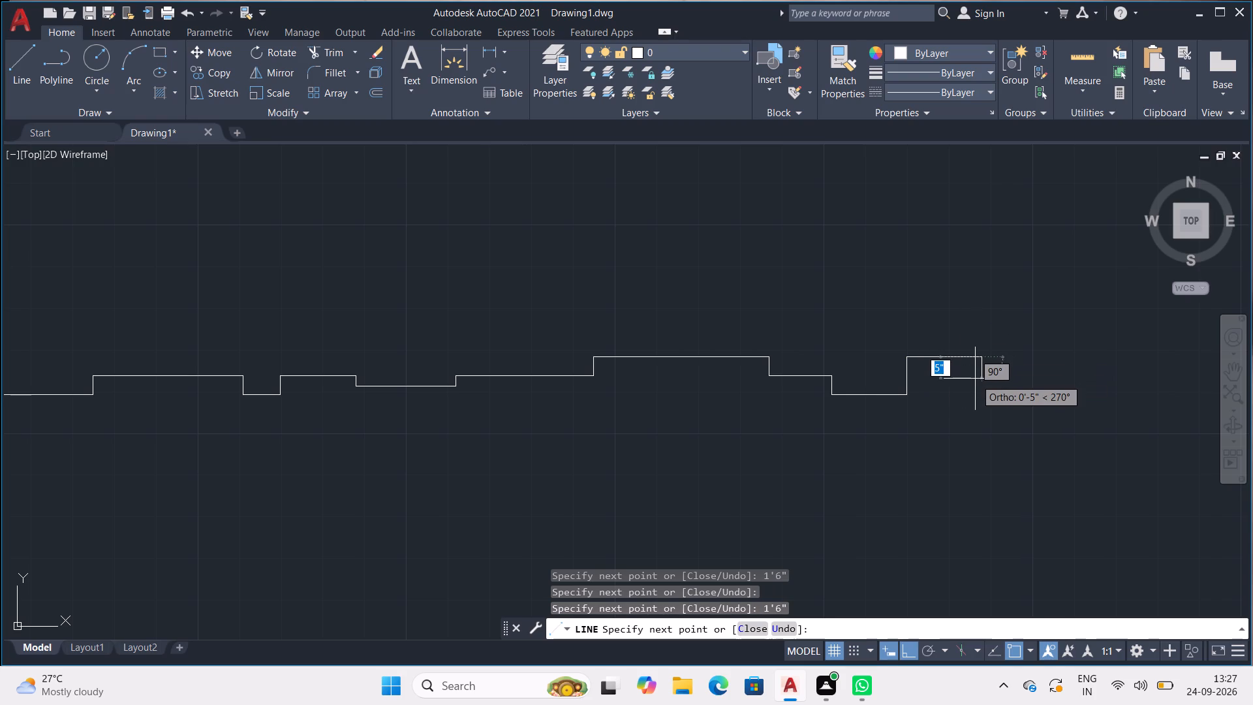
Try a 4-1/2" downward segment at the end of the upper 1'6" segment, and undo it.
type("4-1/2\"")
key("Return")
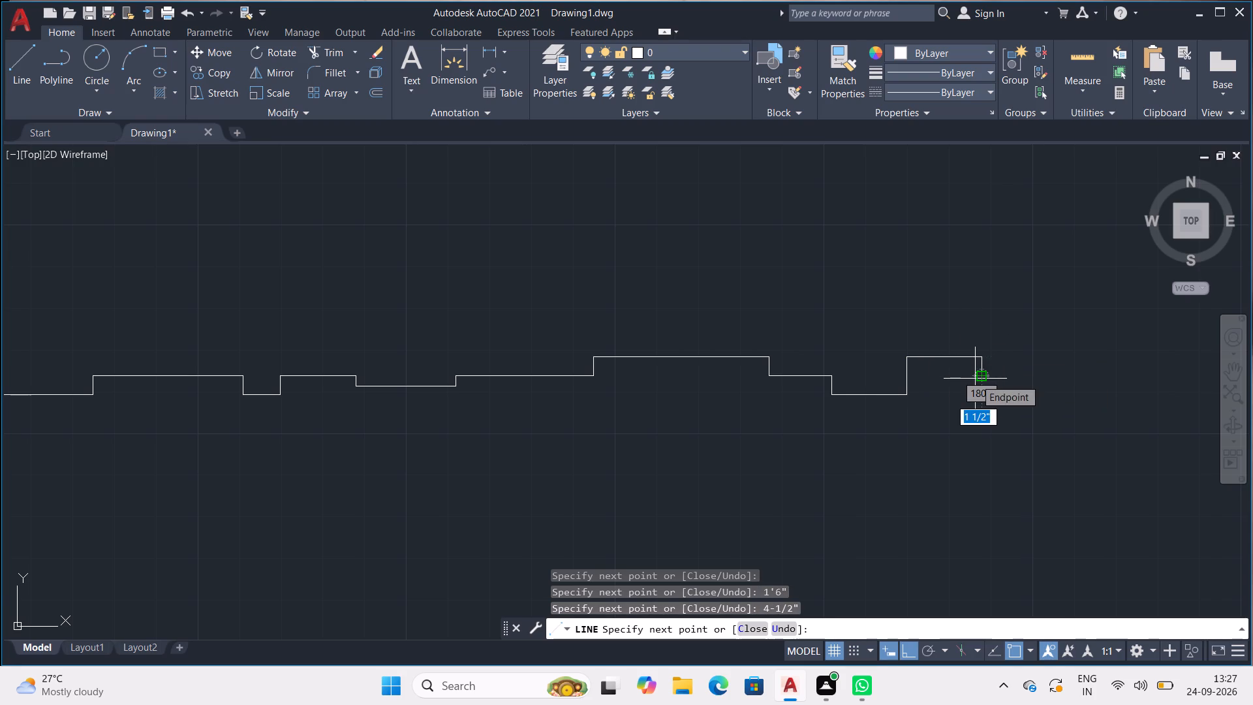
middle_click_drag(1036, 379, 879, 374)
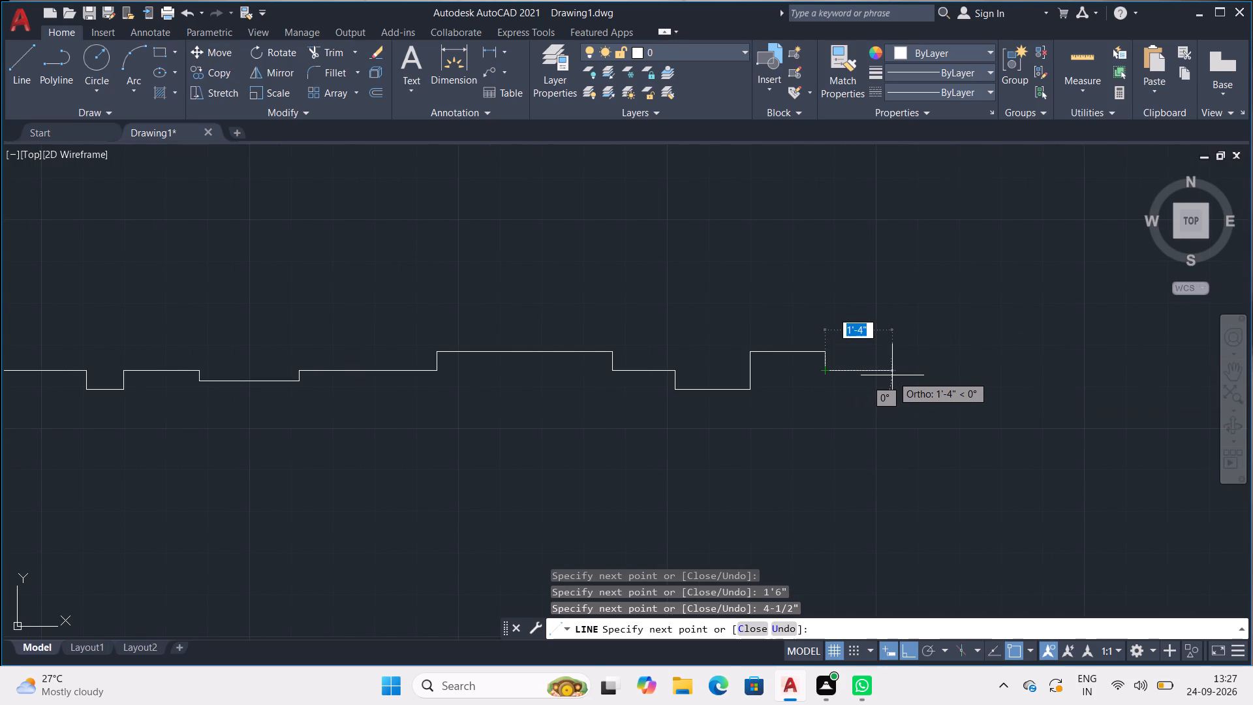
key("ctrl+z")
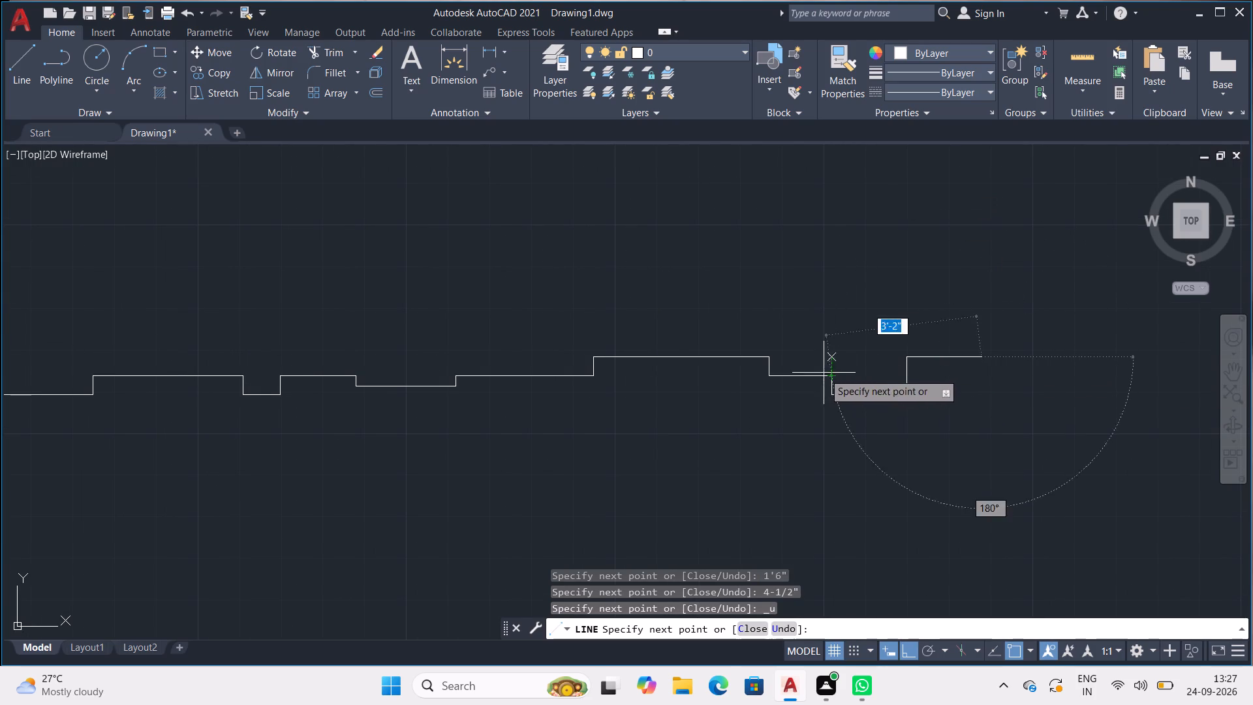
Drop the line 4-1/2" from the upper 1'6" segment, aligned with the 1'3" segment's level, and continue it 2' right.
left_click(980, 375)
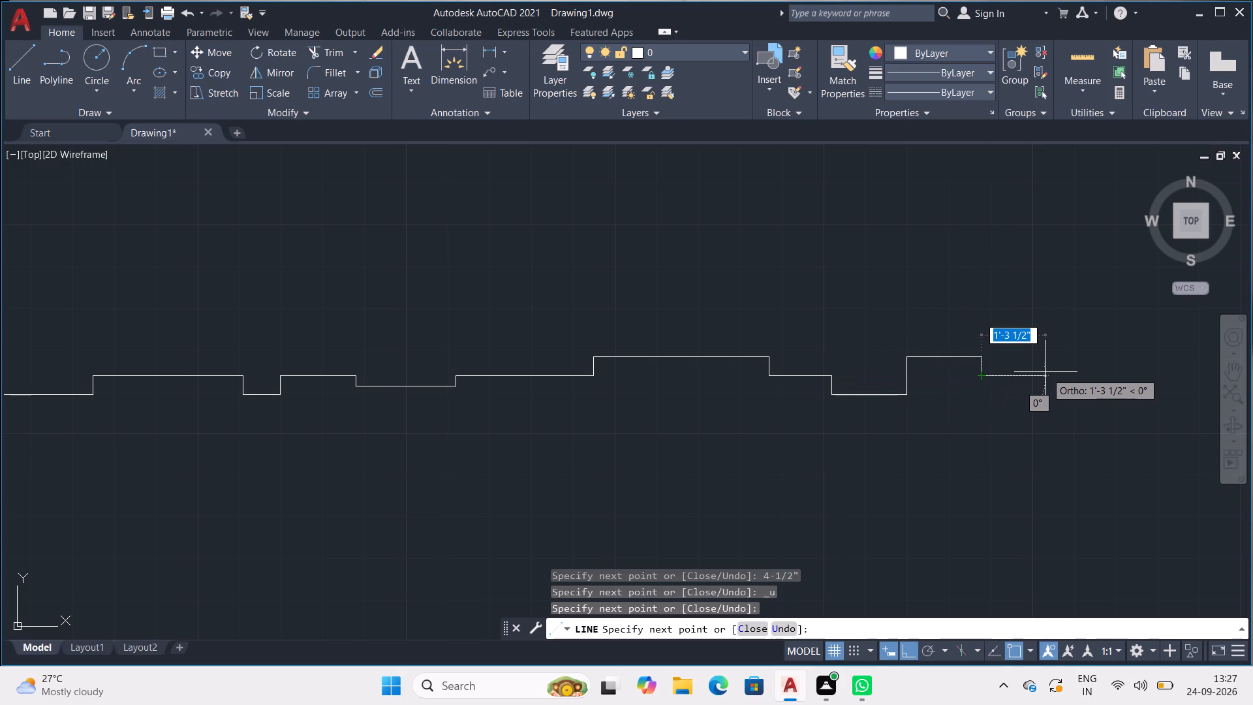
type("2'")
key("Return")
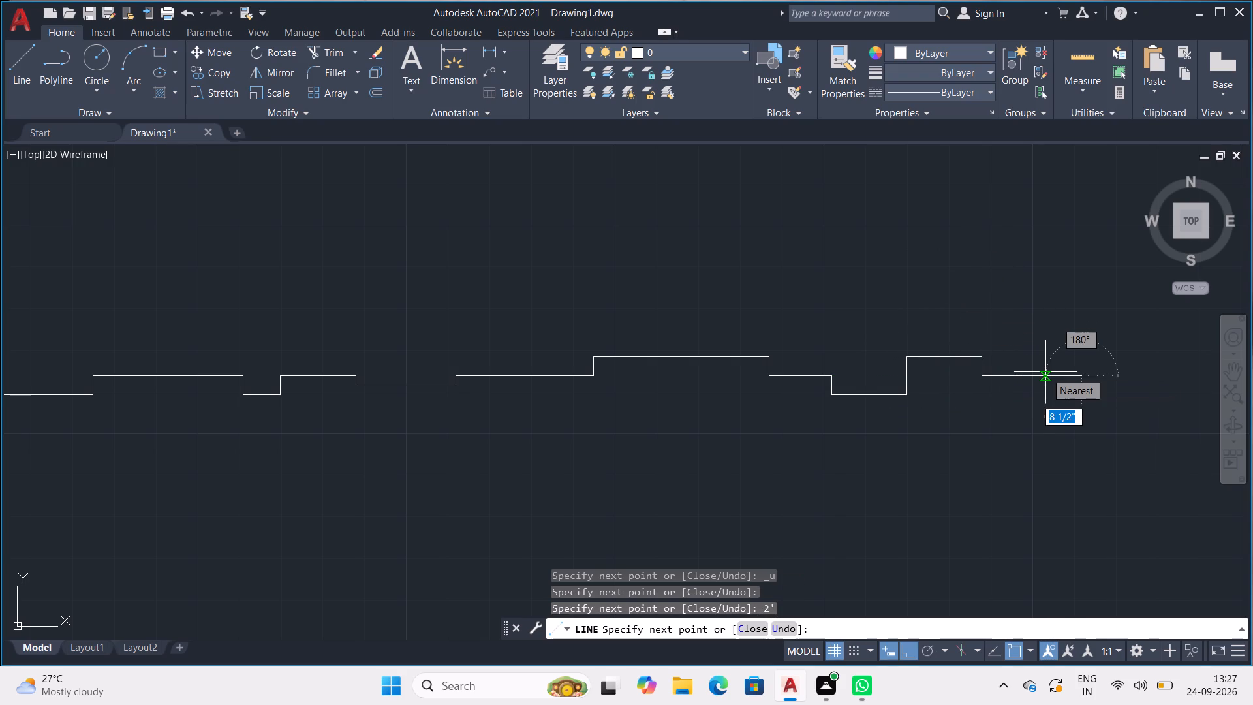
middle_click_drag(1045, 372, 848, 391)
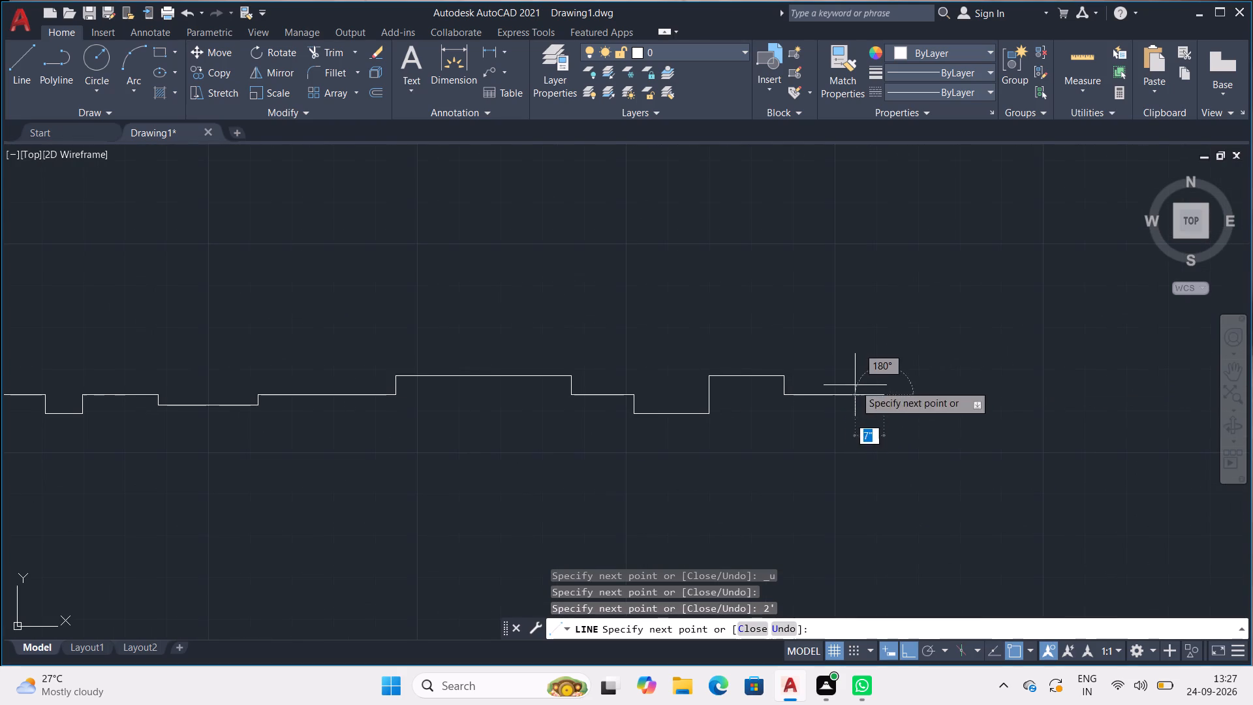
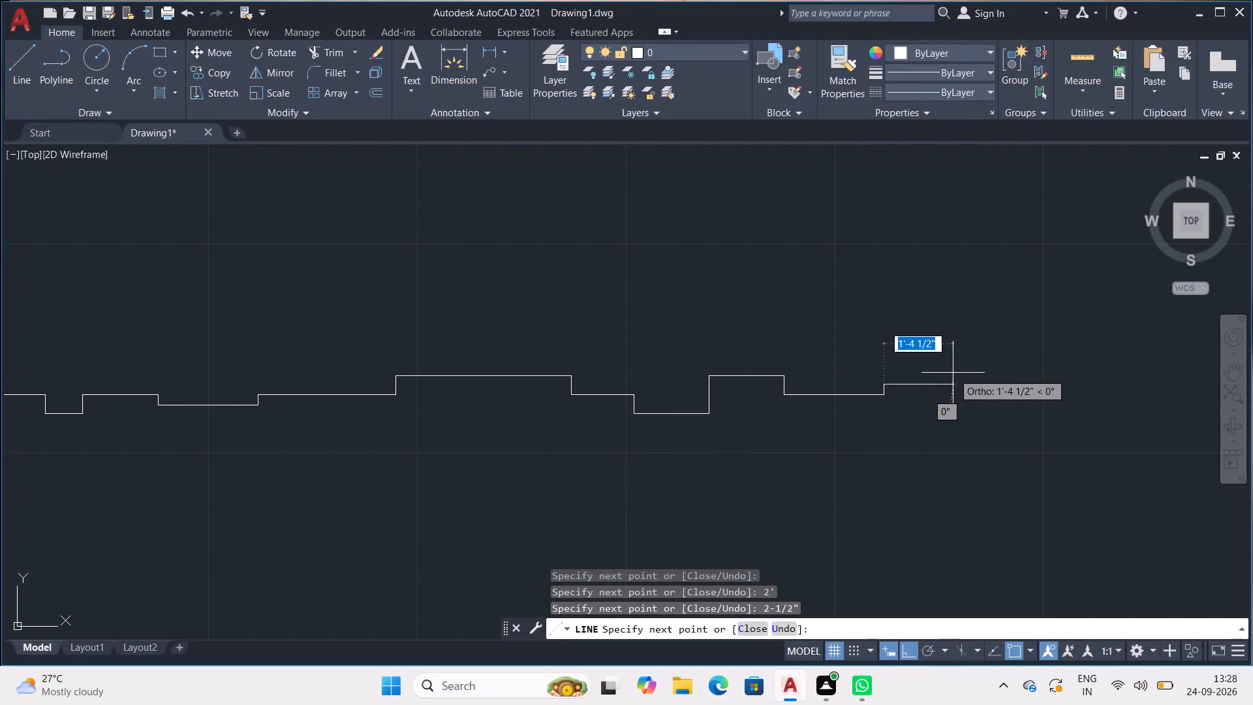
Continue the stepped line 2'6" right, 1'3" down and 9" right to begin the end block.
type("2'6\"")
key("Return")
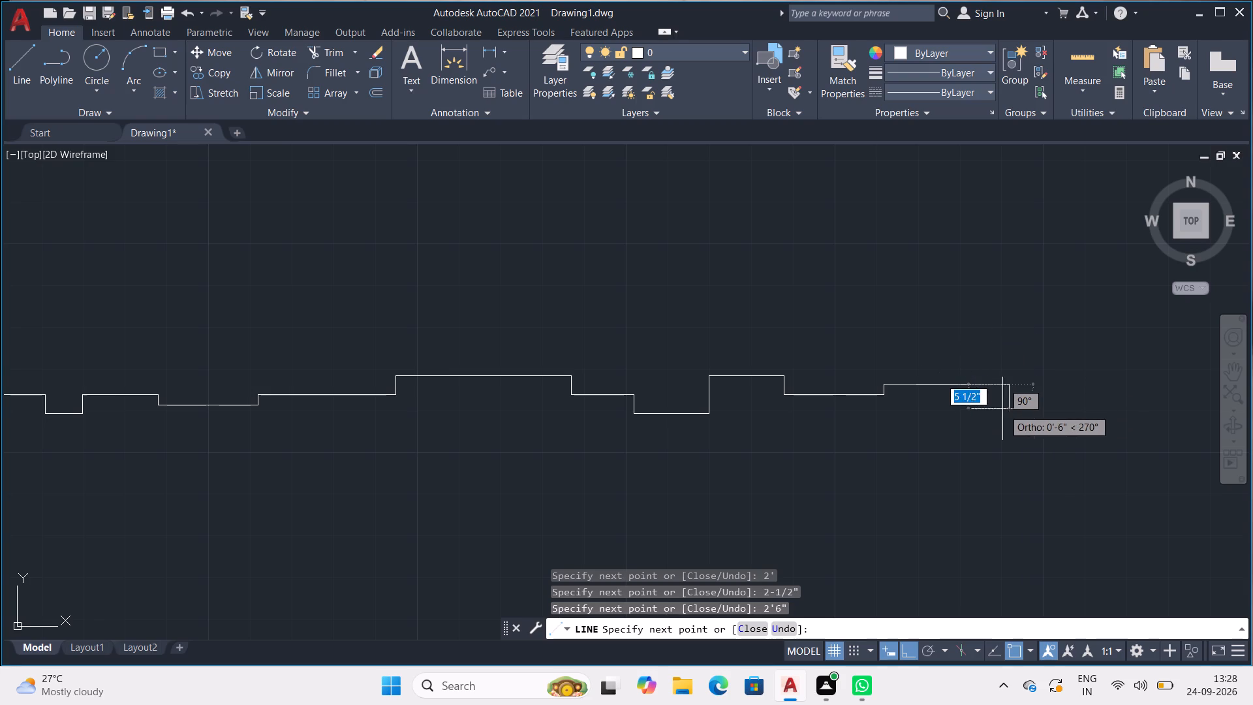
middle_click_drag(997, 405, 855, 397)
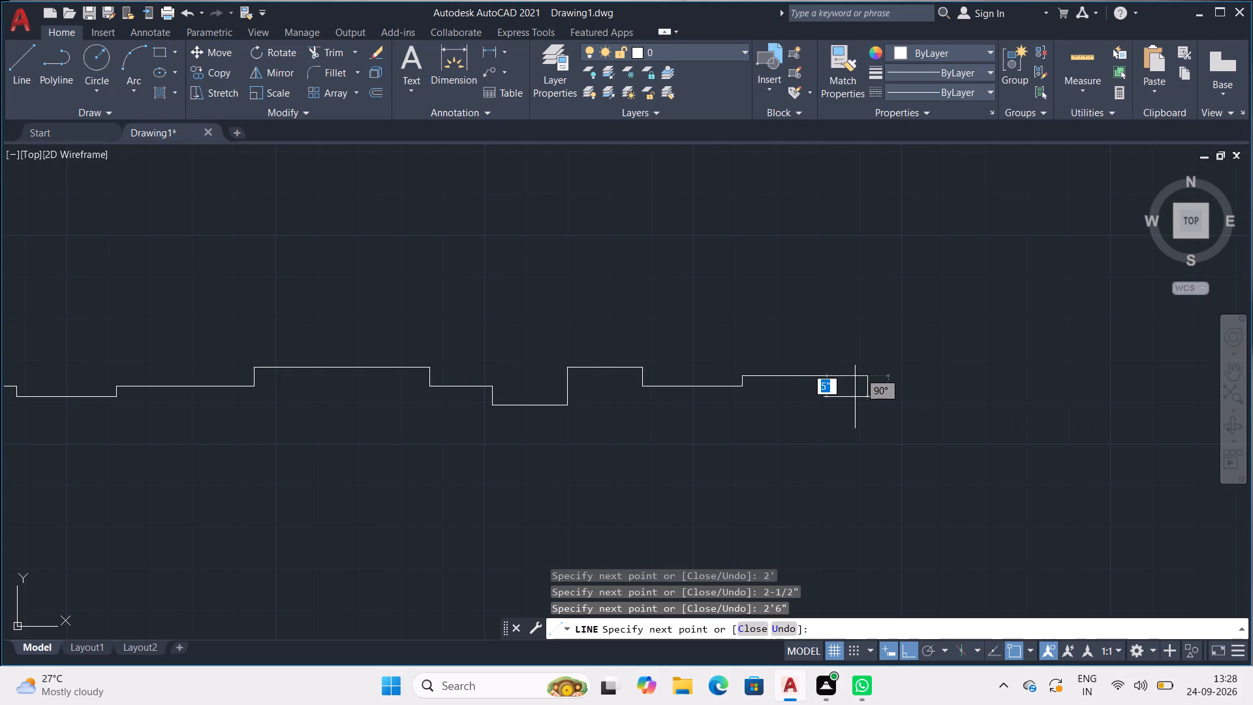
key("1")
type("'3\"")
key("Return")
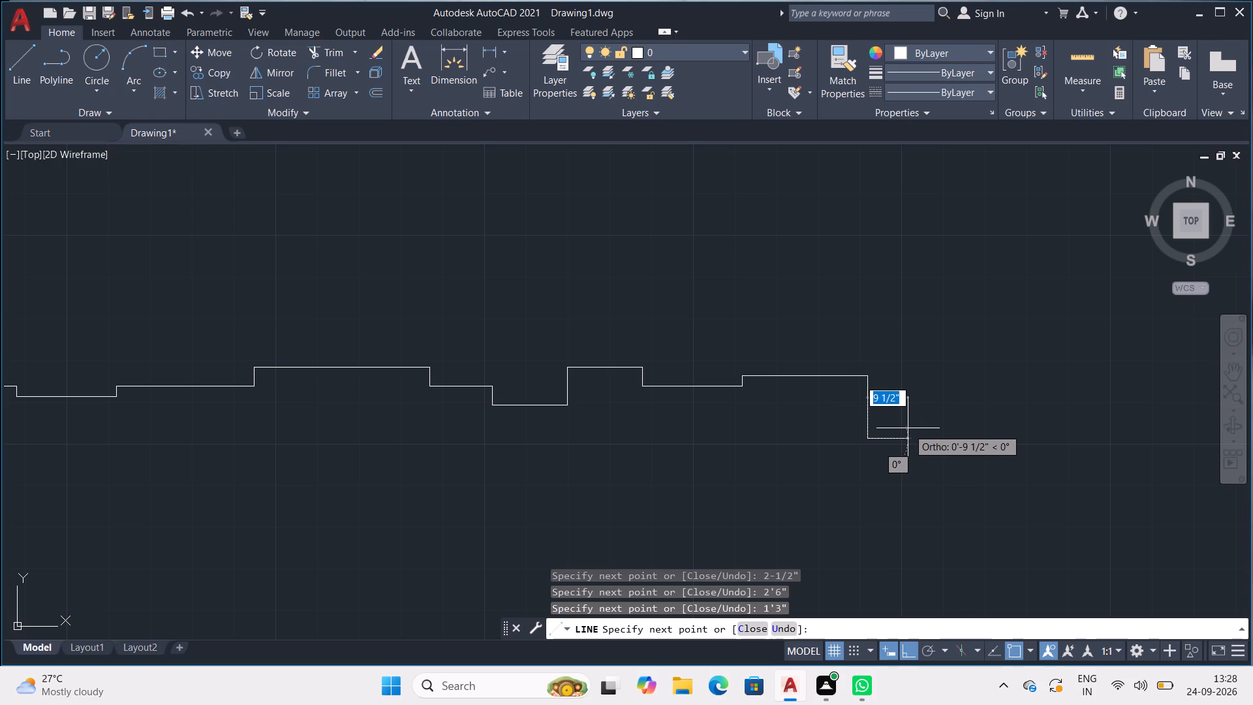
type("9\"")
key("Return")
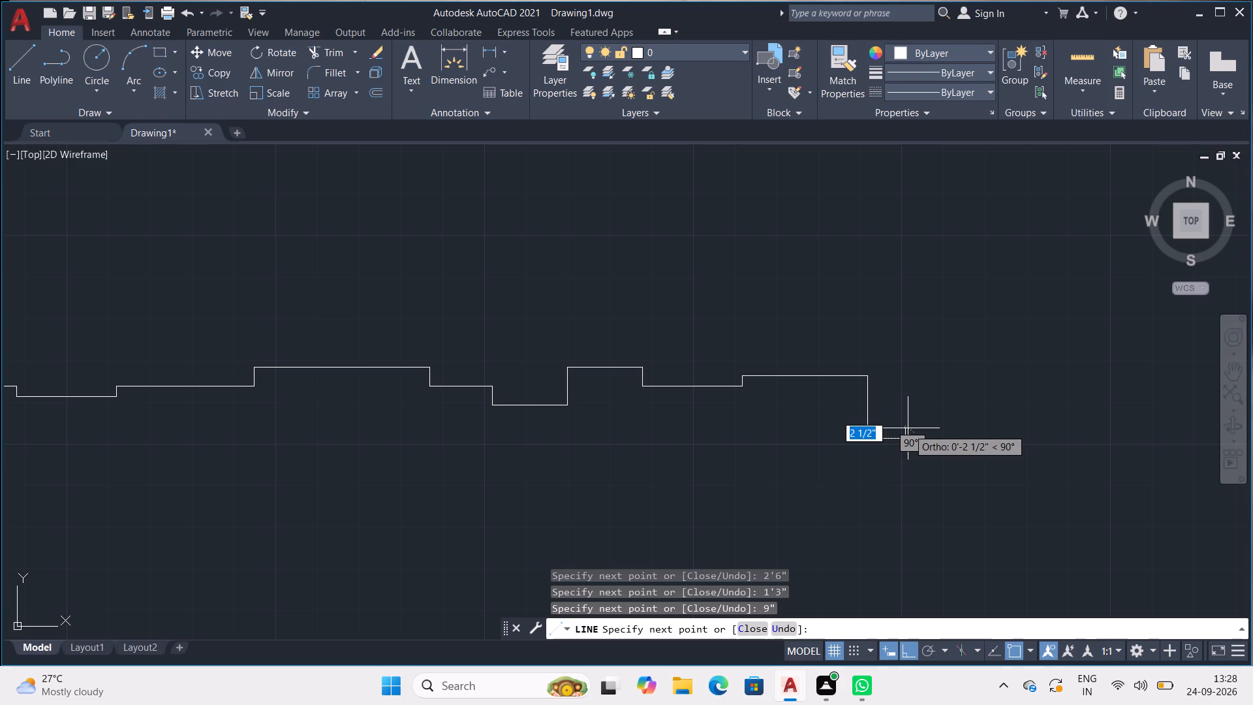
Add a 2-1/2" tick up and back down, and continue the line 1'3" right, 1'3" up and 9" further up.
left_click(908, 428)
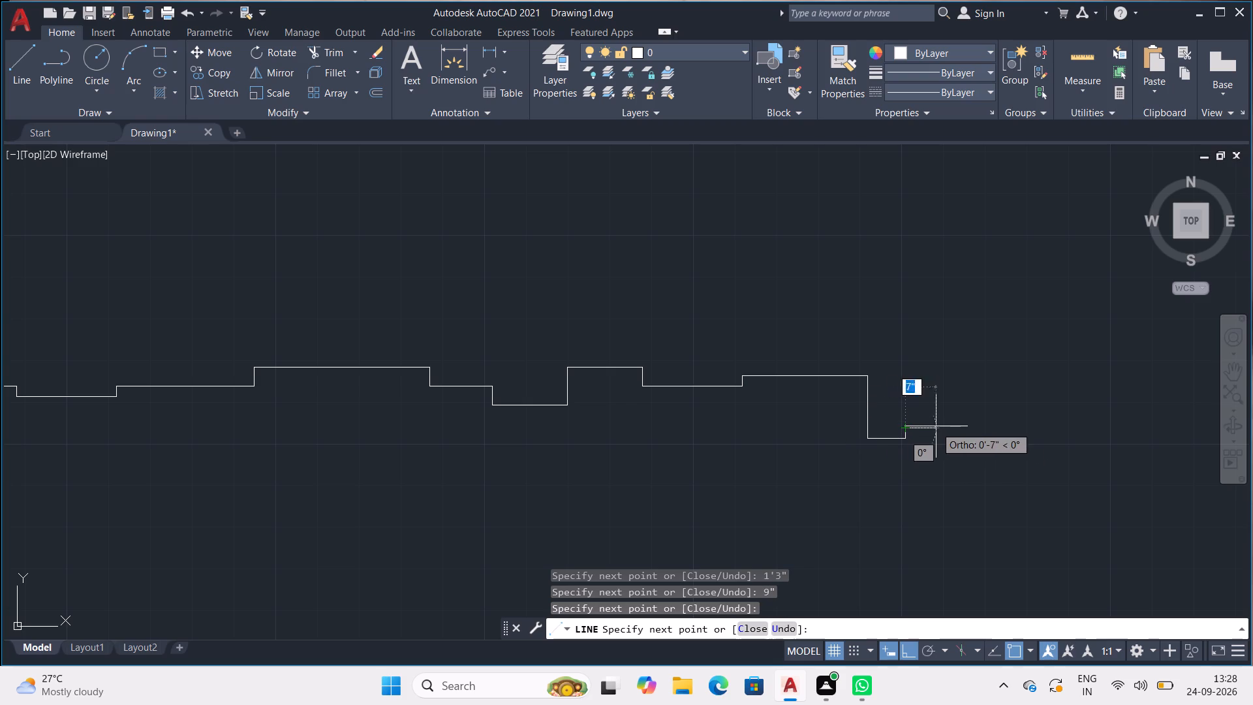
left_click(903, 443)
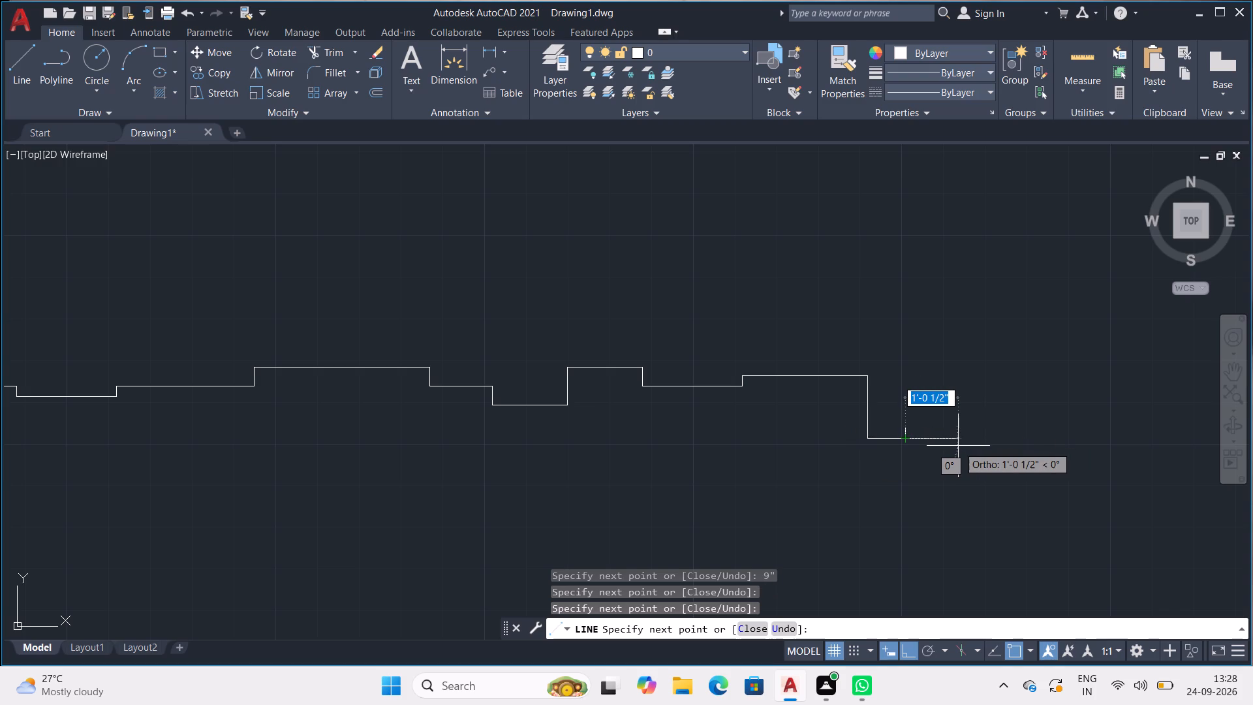
type("1'")
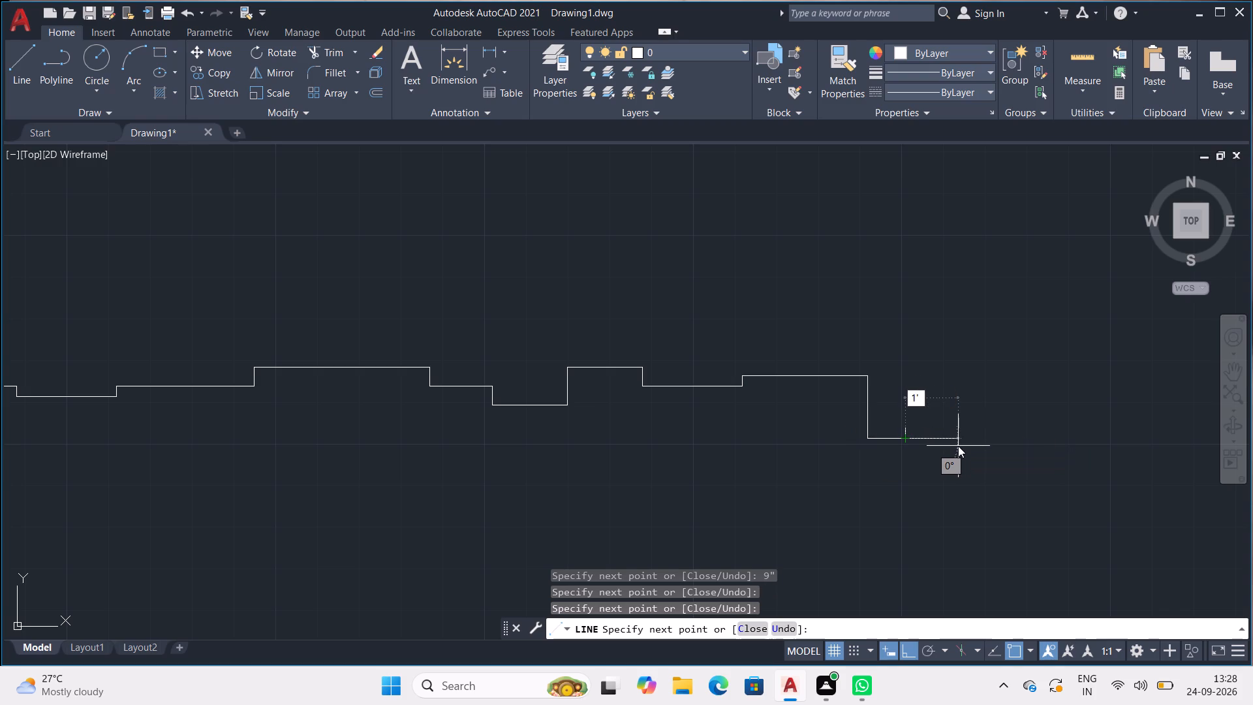
type("3\"")
key("Return")
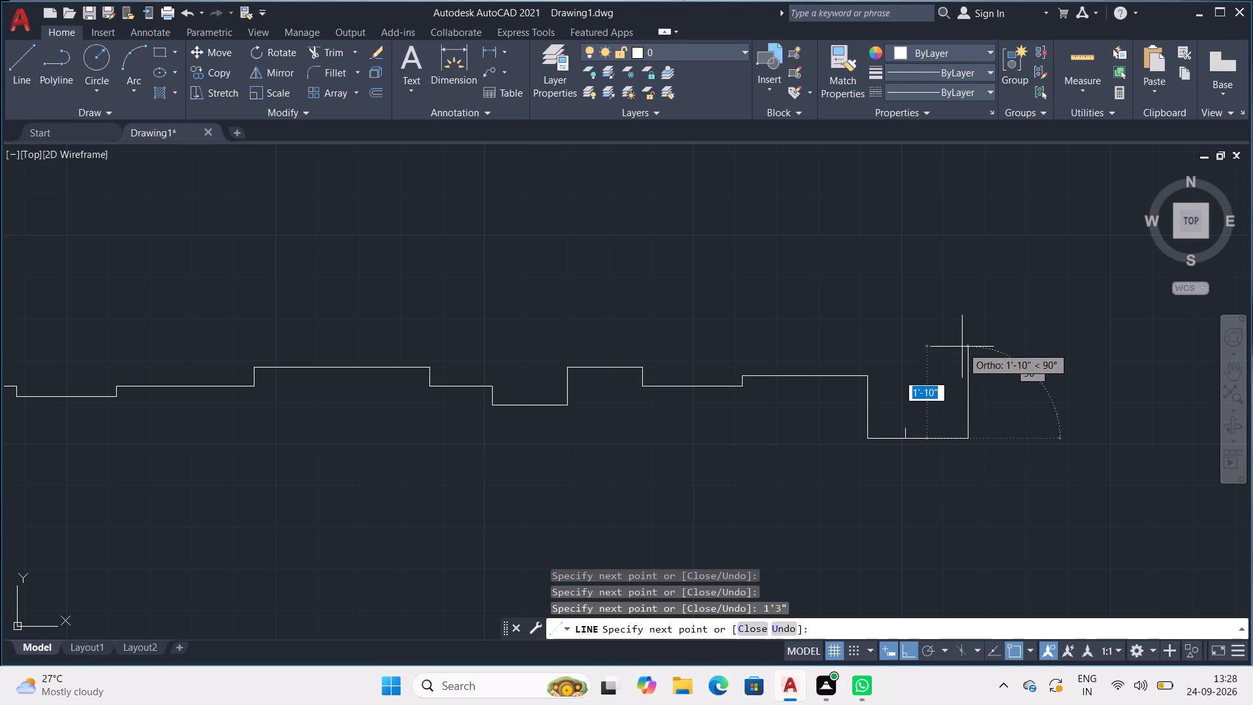
type("1'3\"")
key("Return")
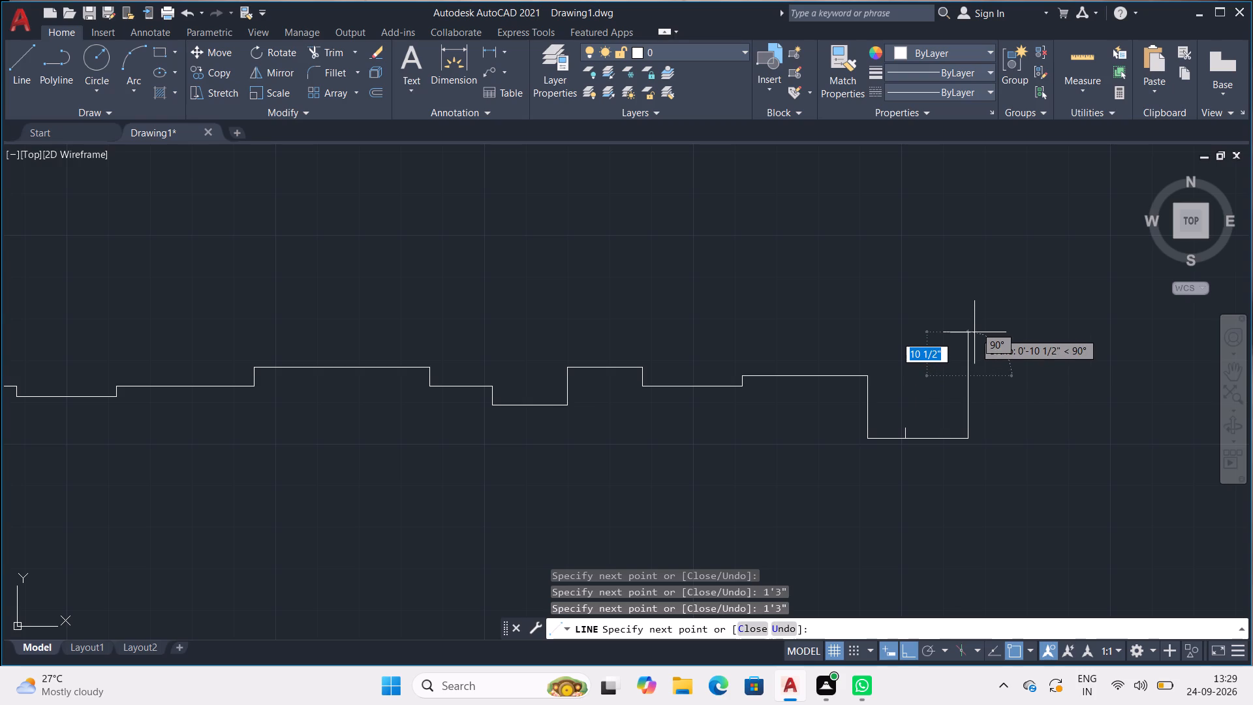
type("9\"")
key("Return")
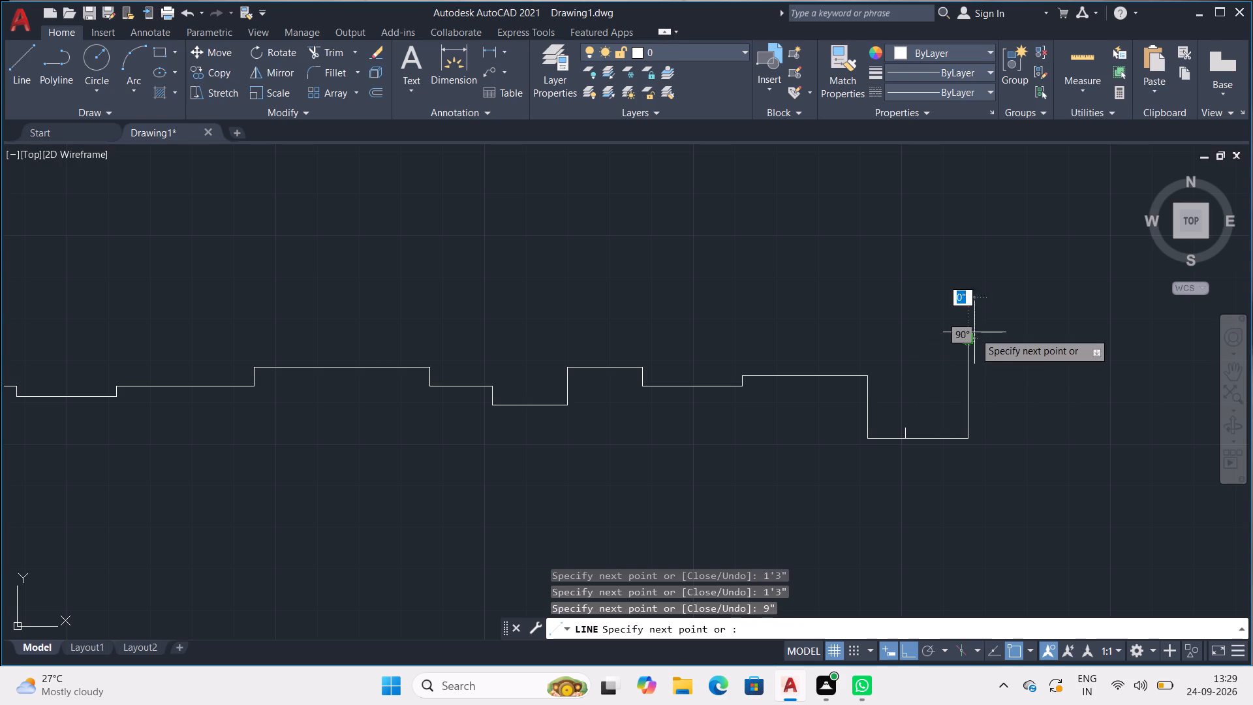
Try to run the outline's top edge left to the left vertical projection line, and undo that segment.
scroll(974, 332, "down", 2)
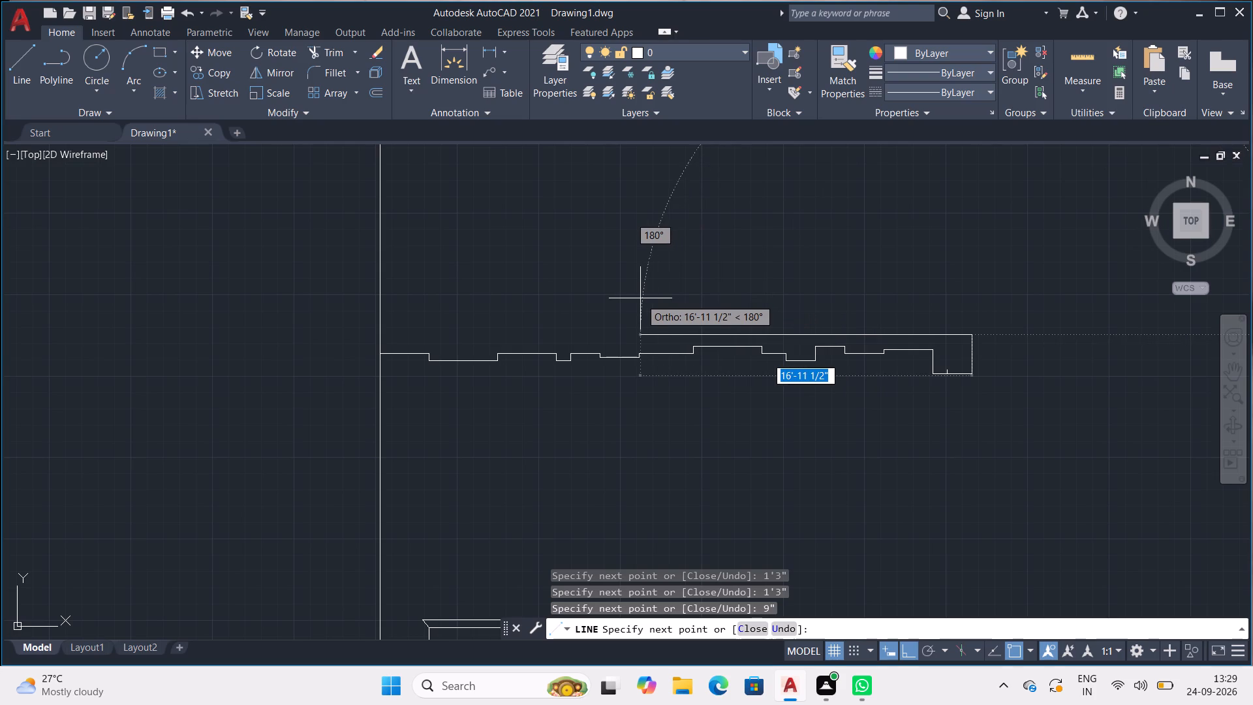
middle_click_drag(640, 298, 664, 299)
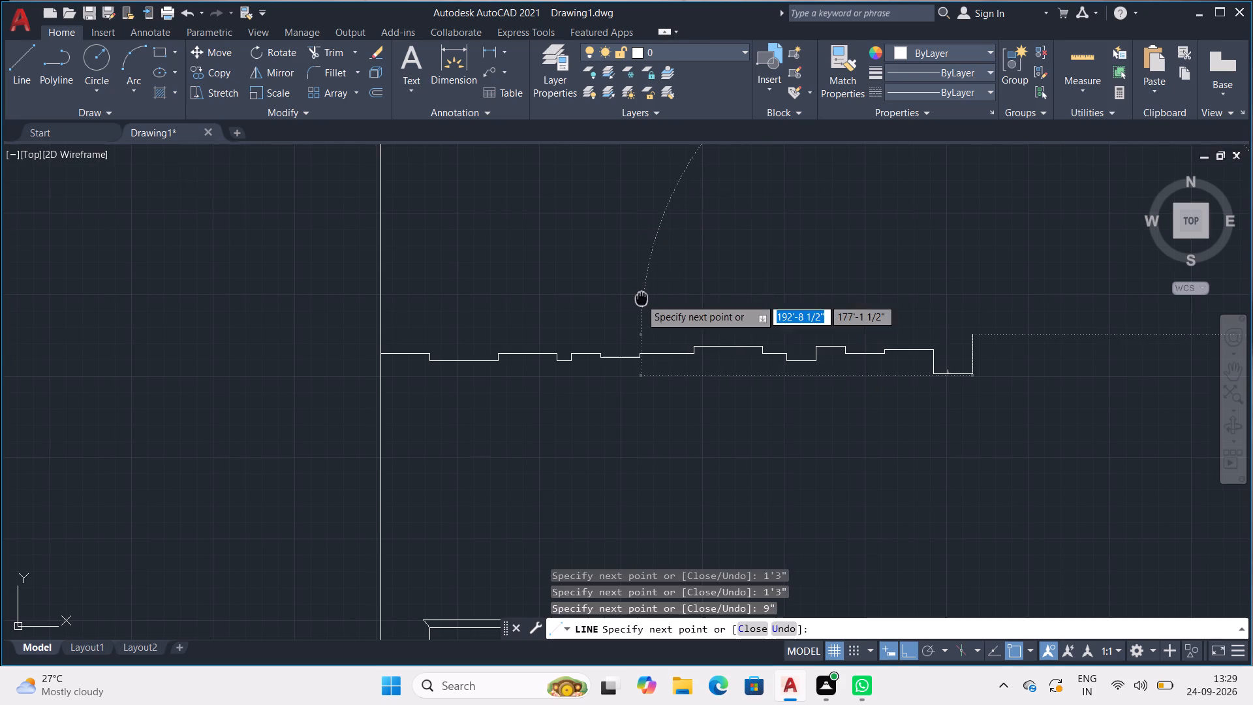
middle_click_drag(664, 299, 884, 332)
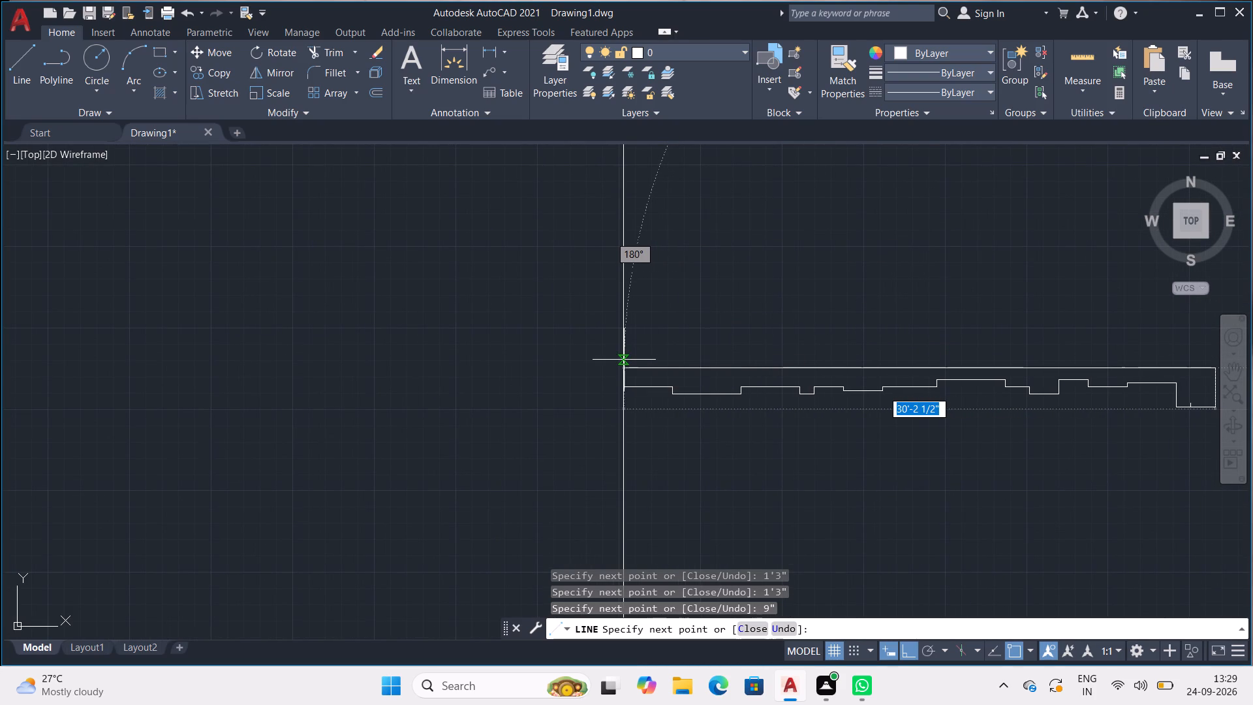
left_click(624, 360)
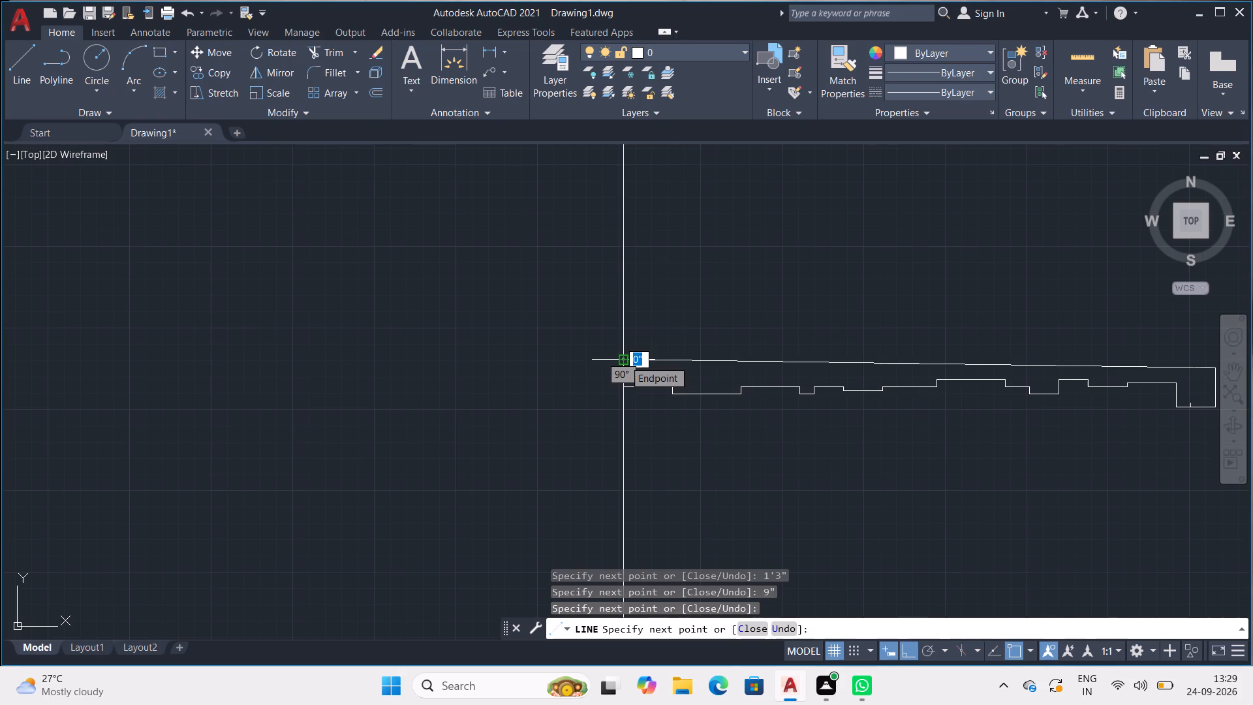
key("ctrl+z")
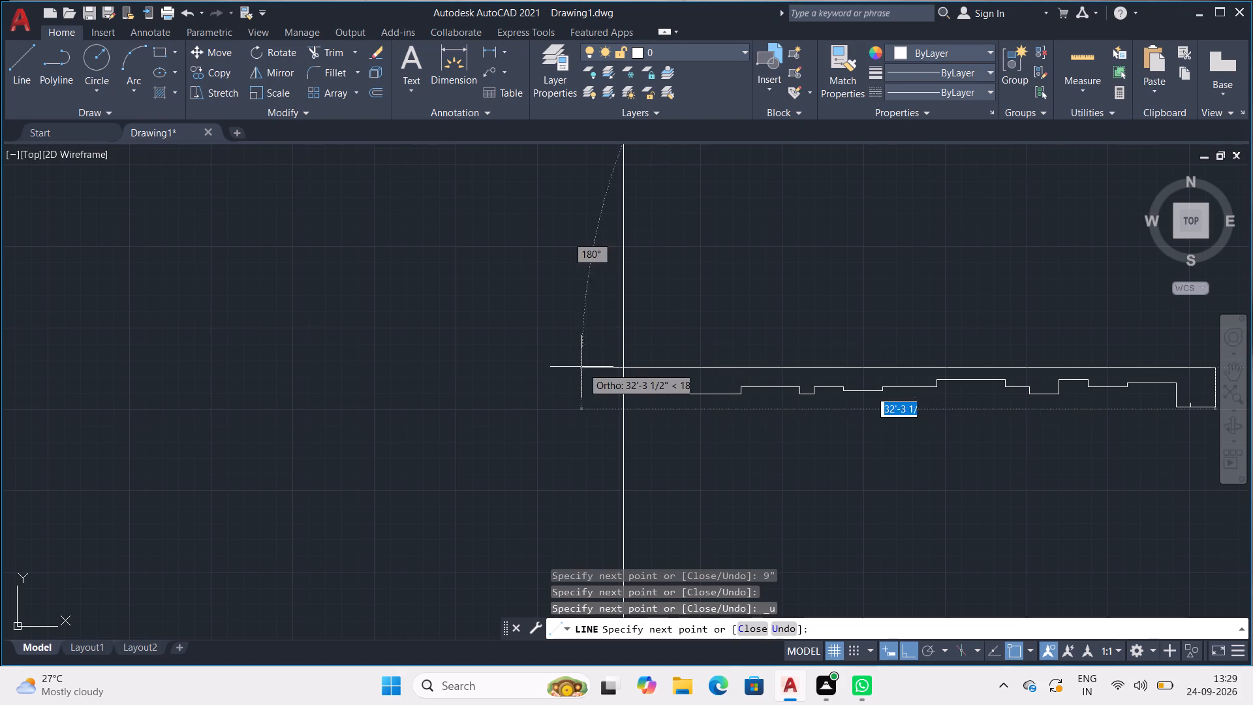
Draw the outline's top edge horizontally from the end block to a point beyond the left vertical projection line.
left_click(560, 378)
key("space")
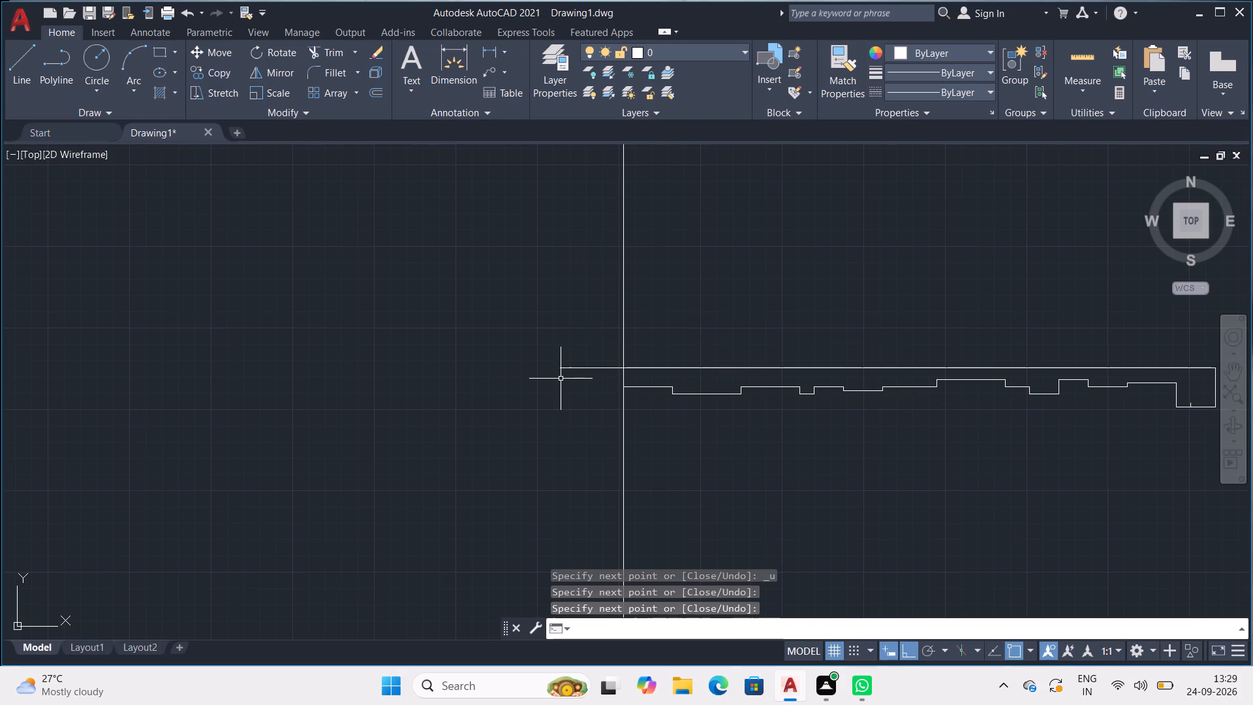
Trim the left projection line above and below the wall outline, and trim the top edge's overhang beyond it.
type("TR")
key("Return")
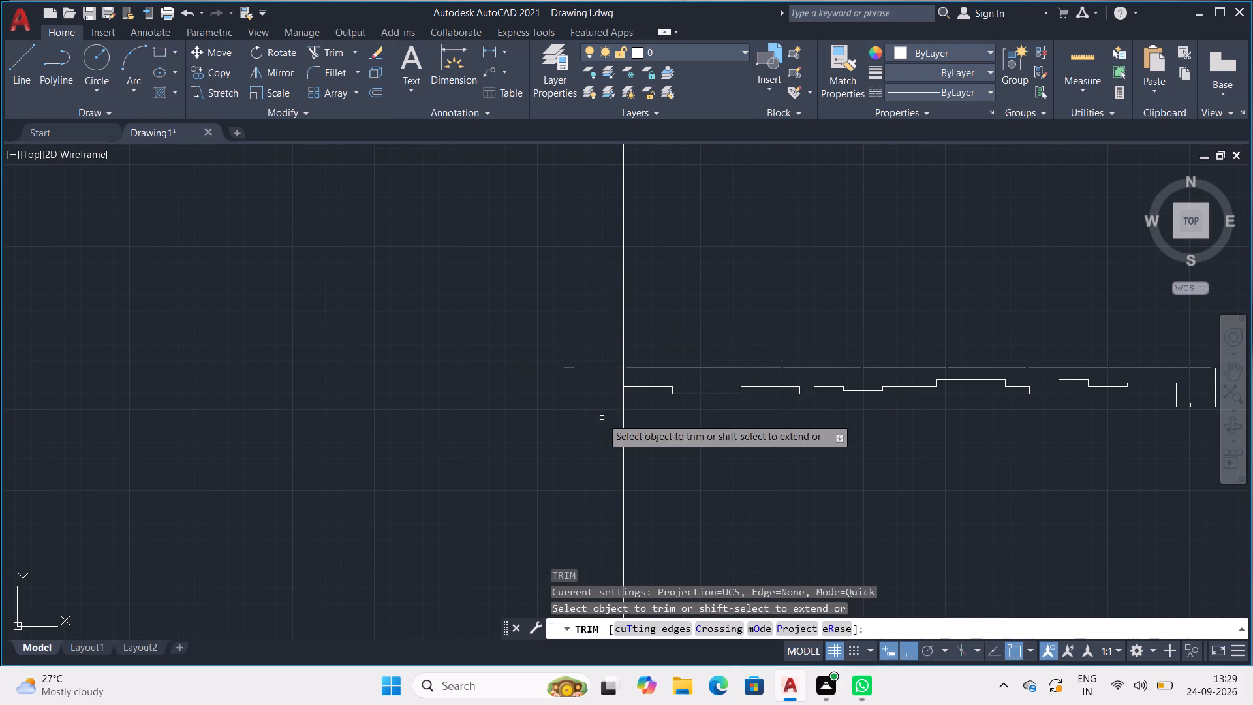
left_click_drag(676, 324, 575, 304)
left_click_drag(651, 433, 595, 425)
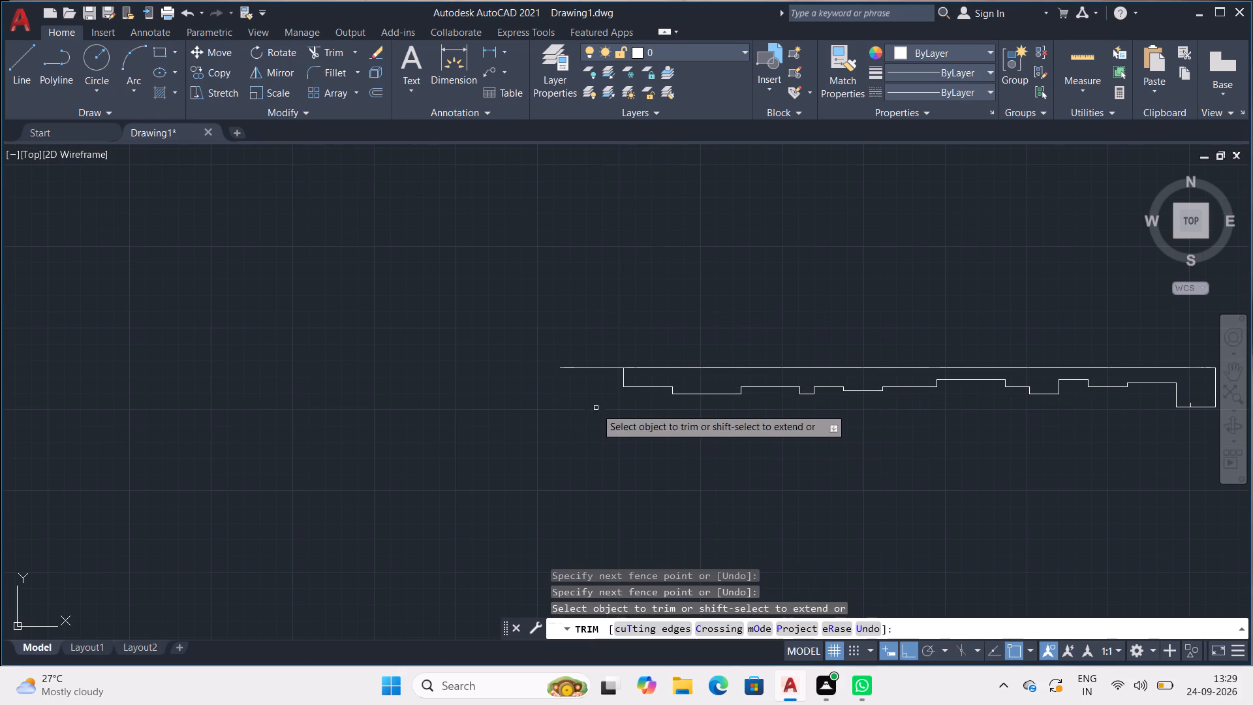
left_click_drag(588, 322, 574, 390)
scroll(581, 384, "down", 2)
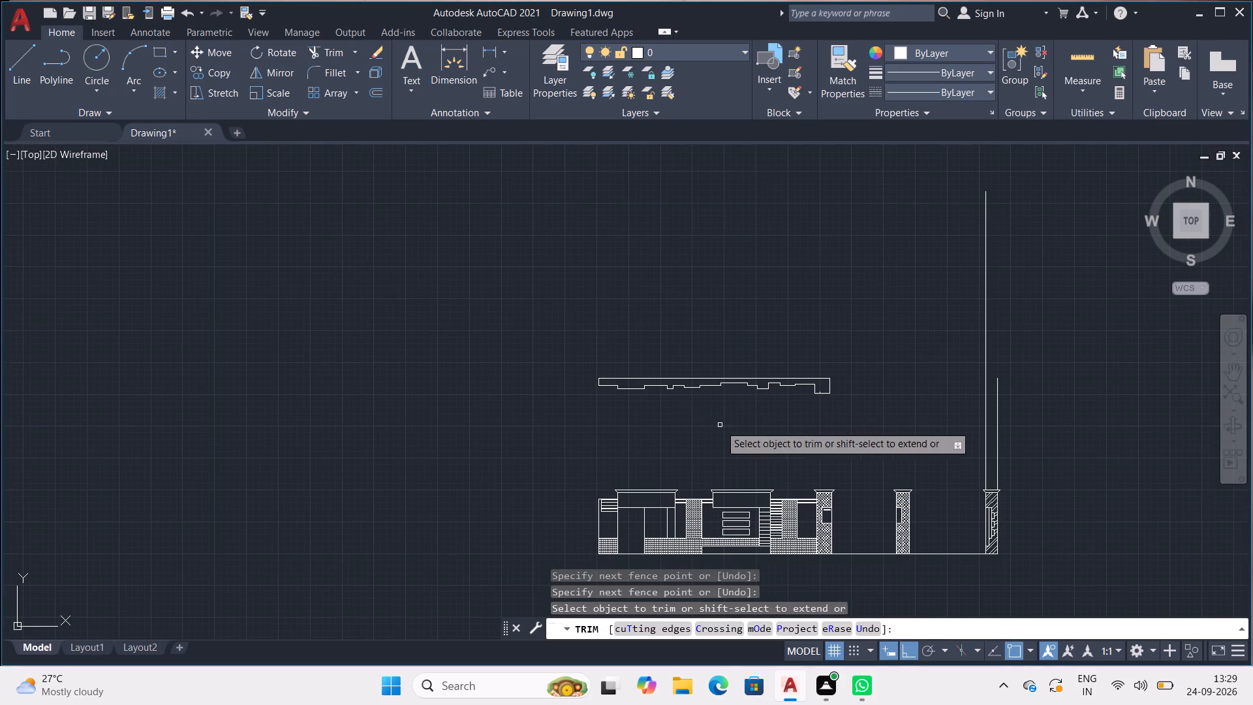
middle_click_drag(720, 425, 460, 358)
scroll(583, 271, "up", 2)
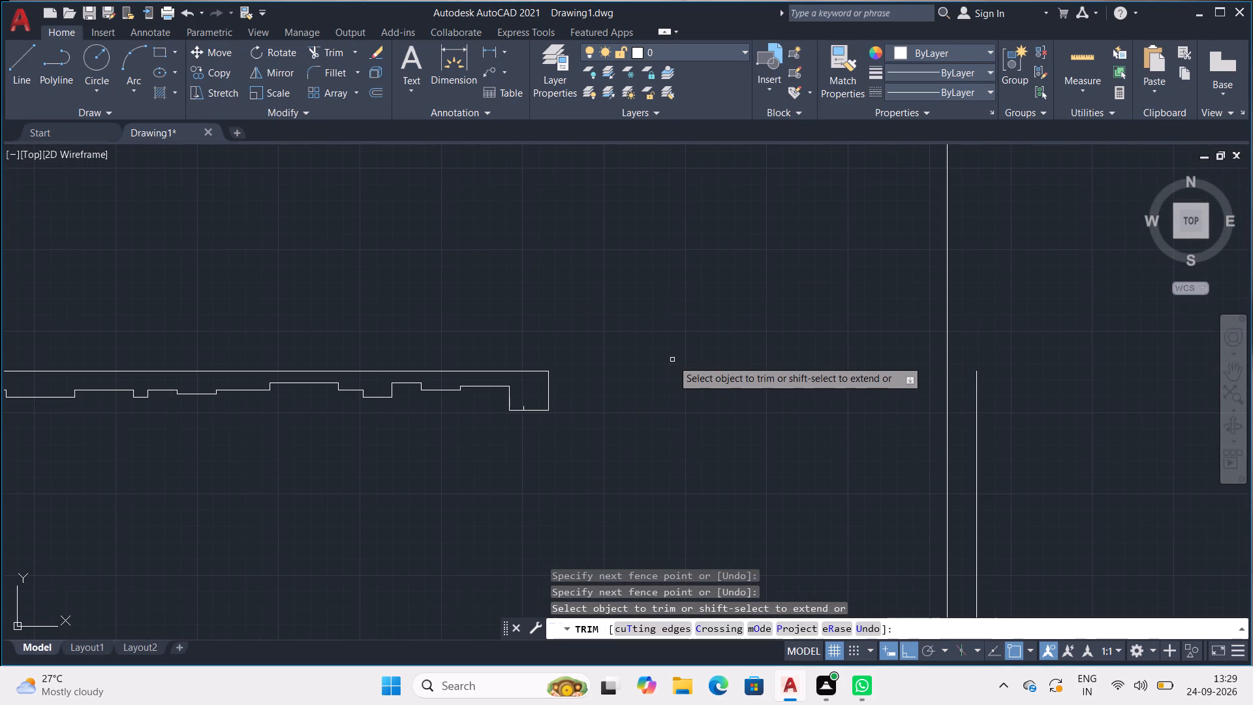
middle_click_drag(672, 360, 539, 311)
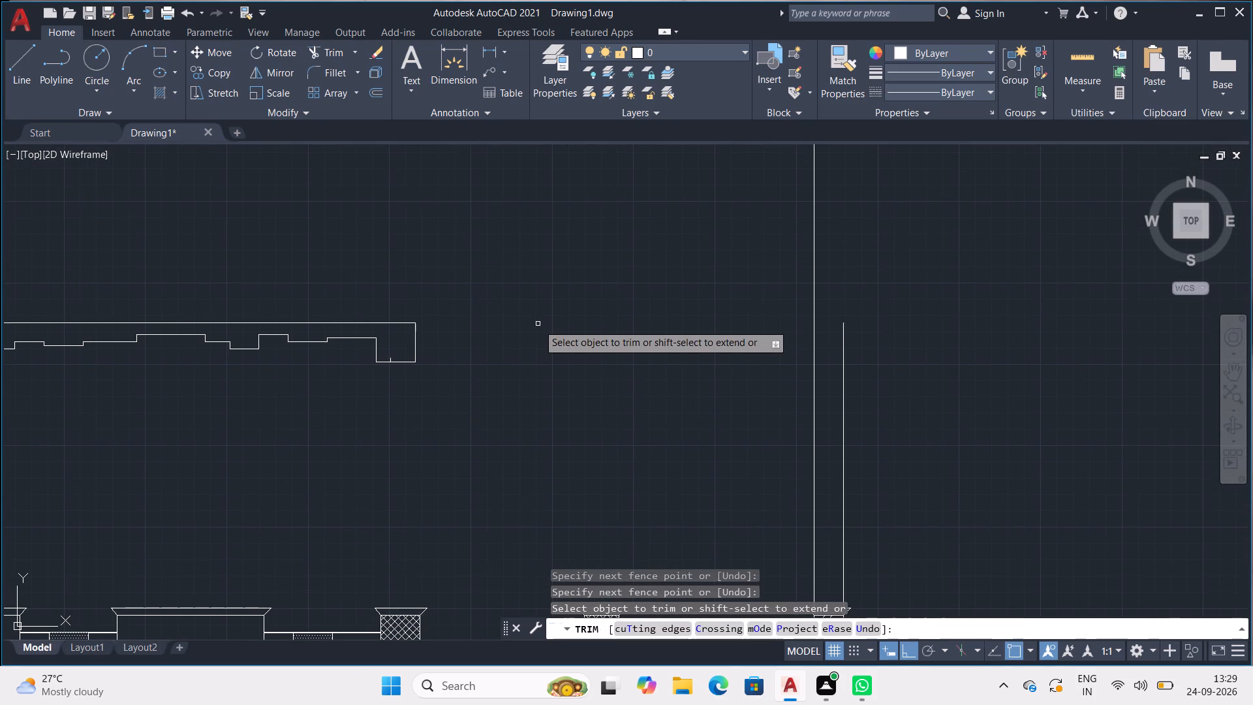
key("Escape")
key("Escape")
Turn Ortho off and draw a diagonal from the end block's right edge, 1'3" above its bottom corner, to the foot of the tick.
key("l")
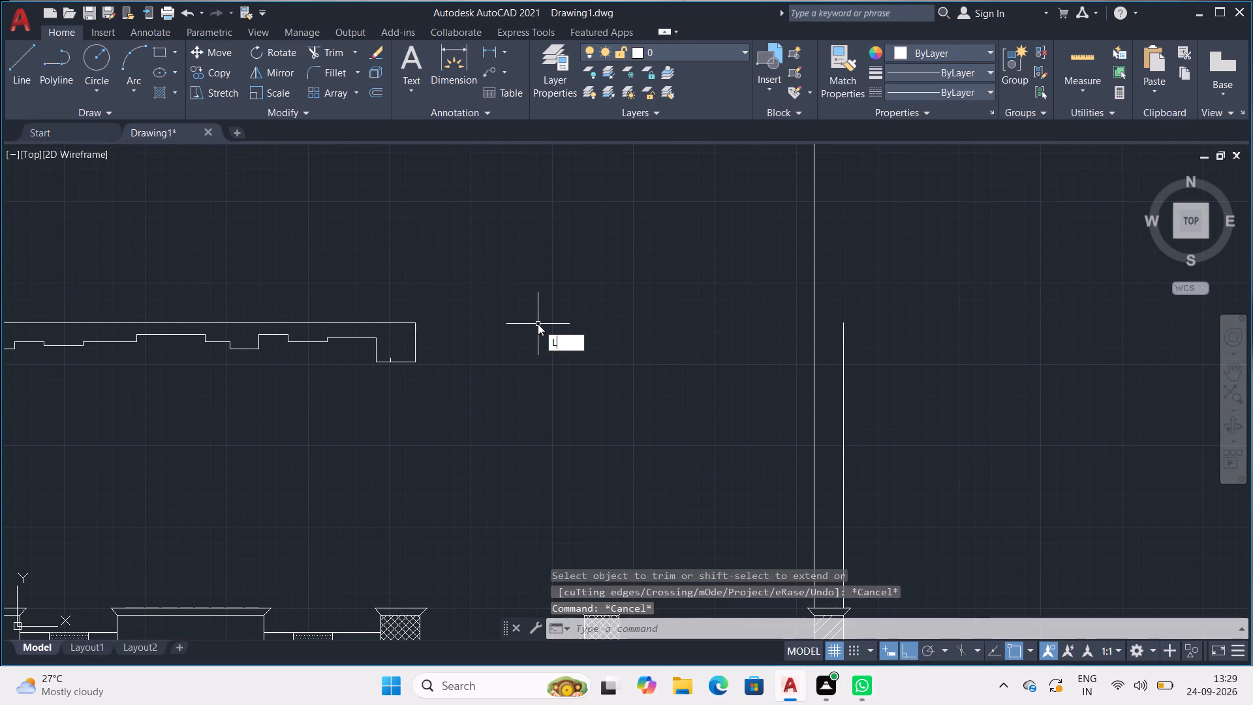
key("Return")
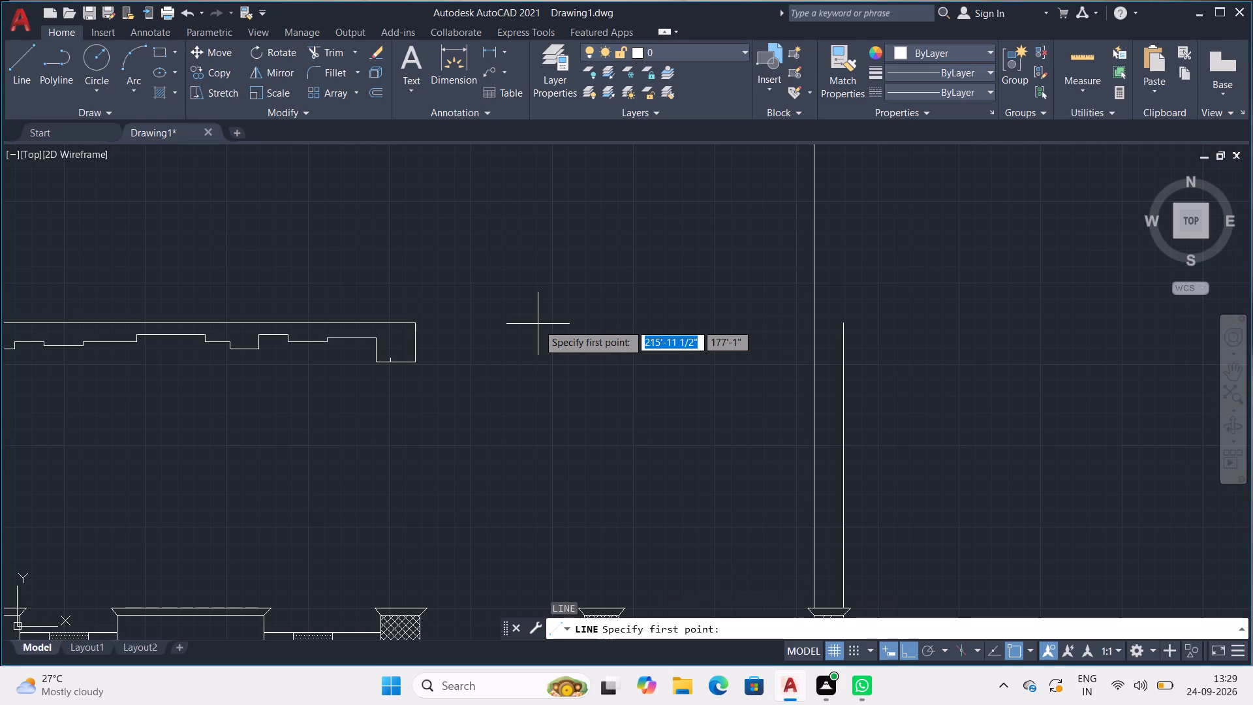
scroll(382, 323, "up", 1)
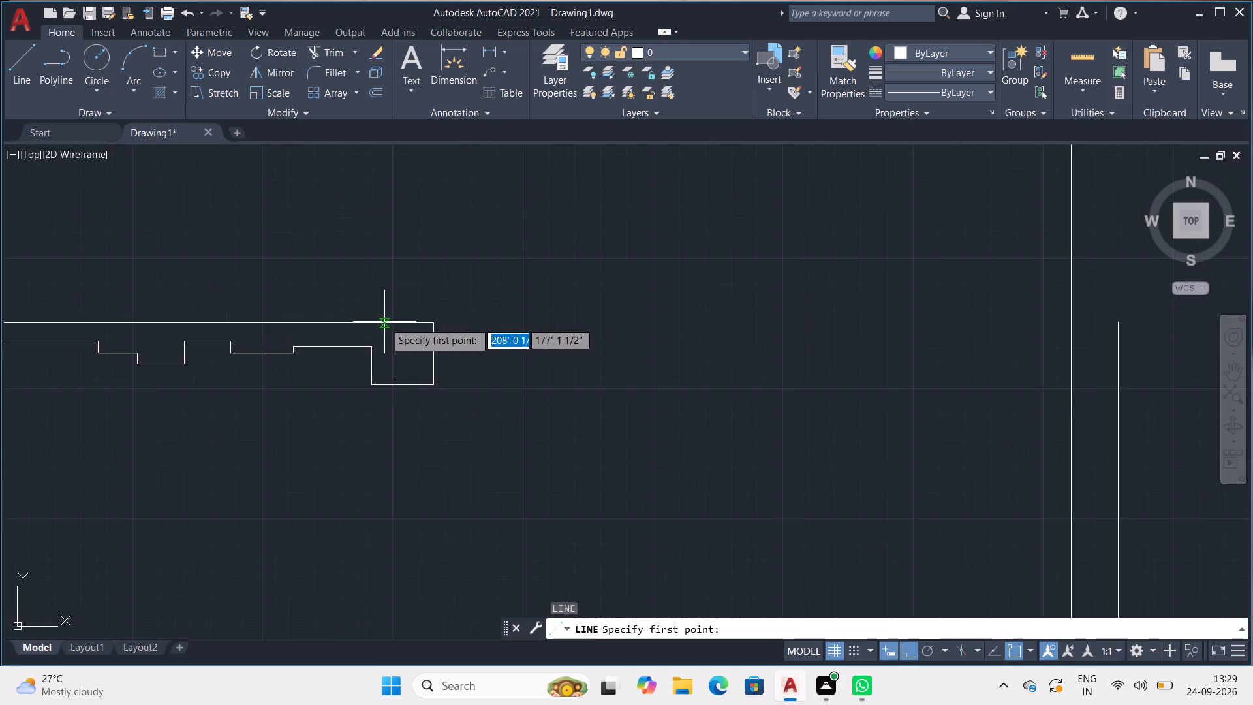
scroll(407, 320, "up", 3)
middle_click_drag(444, 332, 739, 321)
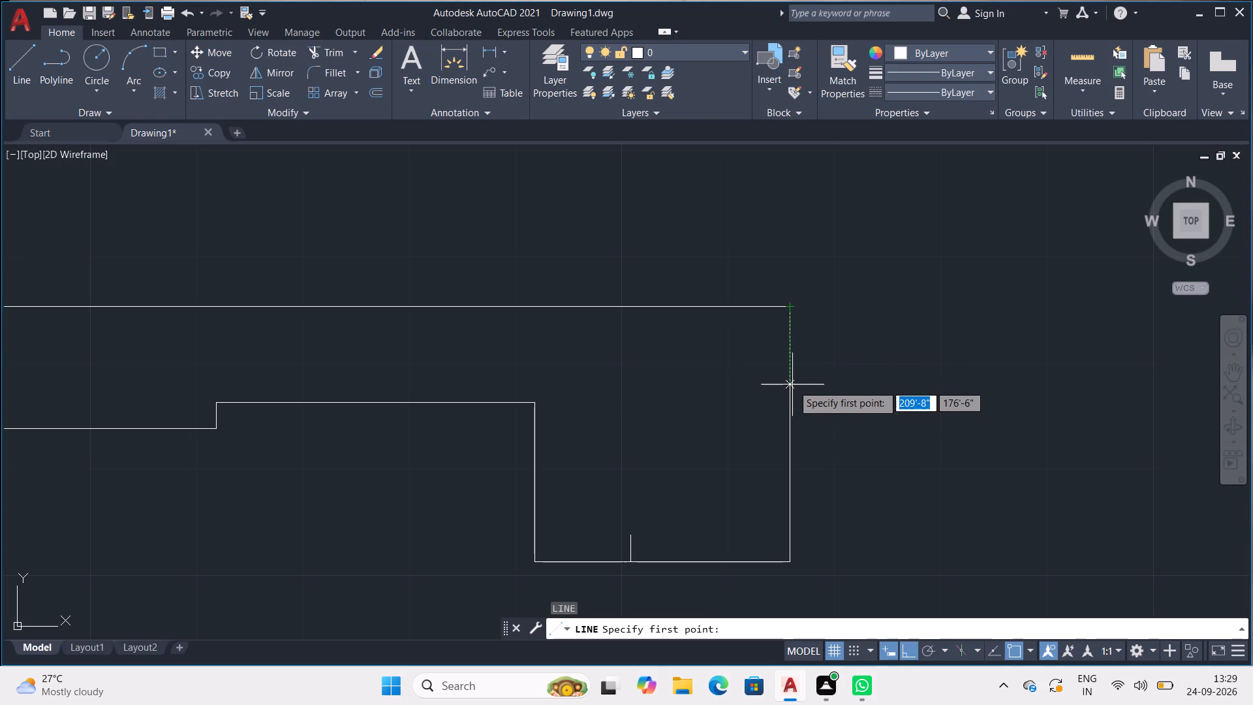
left_click(790, 401)
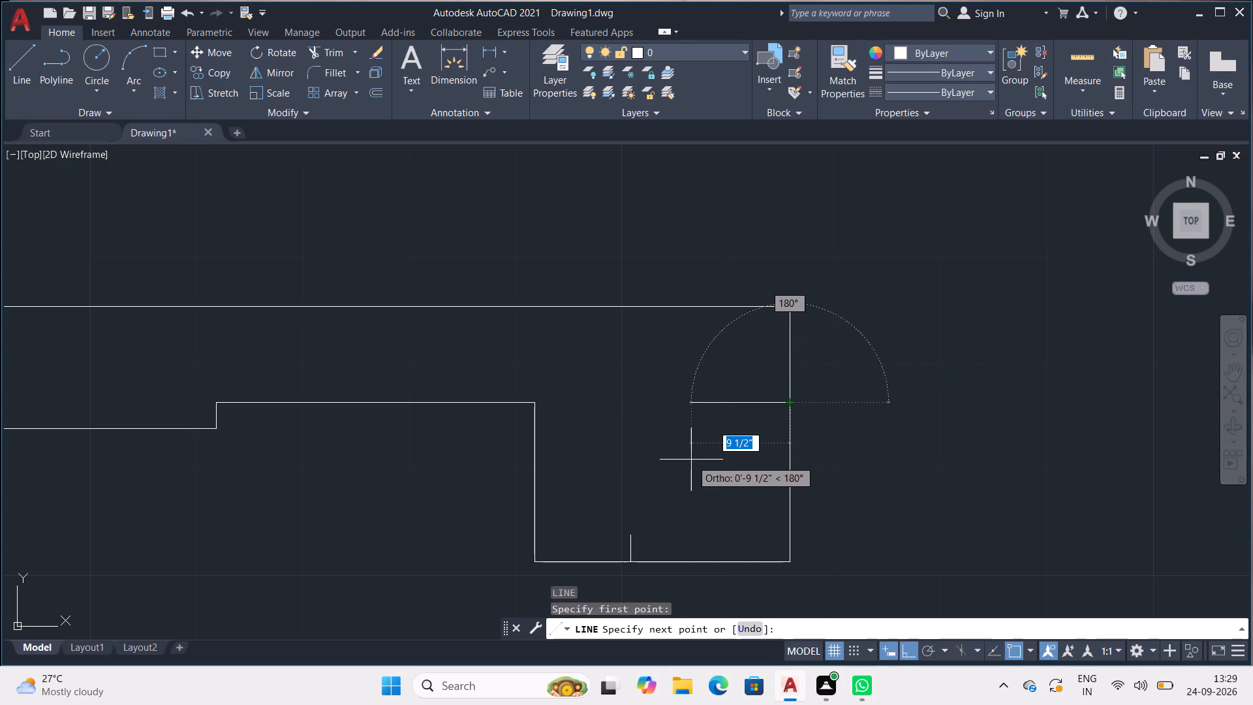
key("F8")
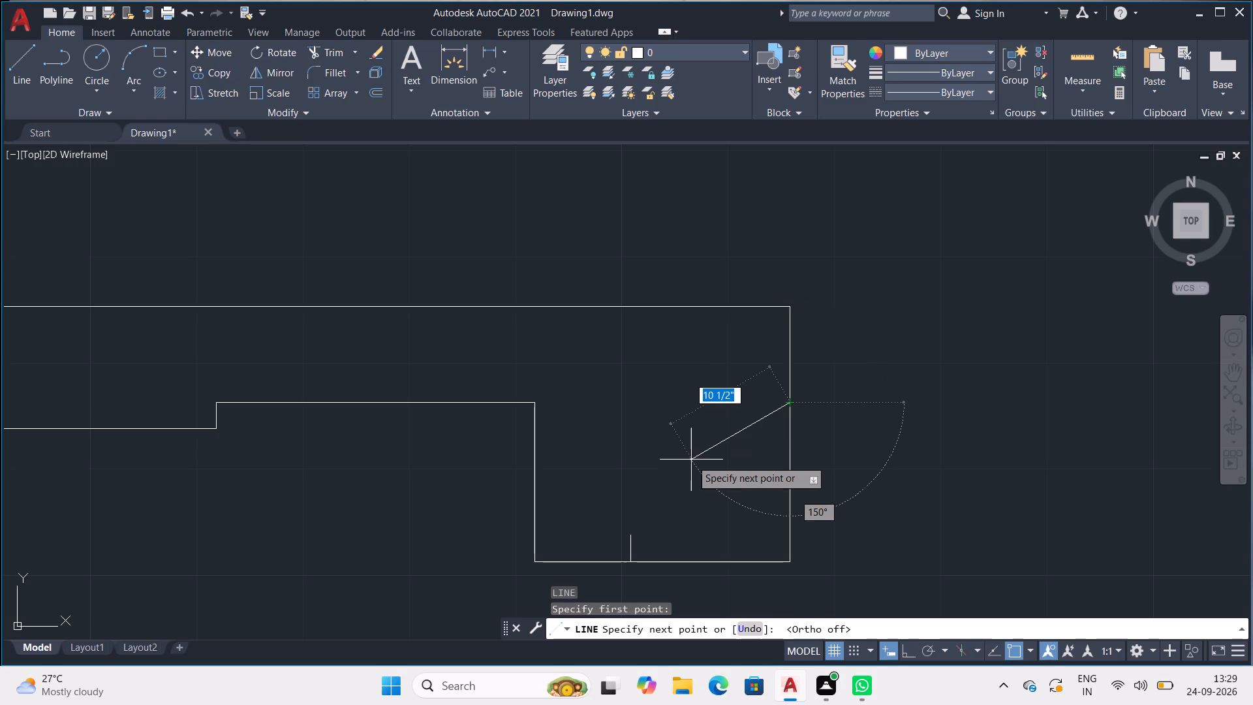
left_click(630, 565)
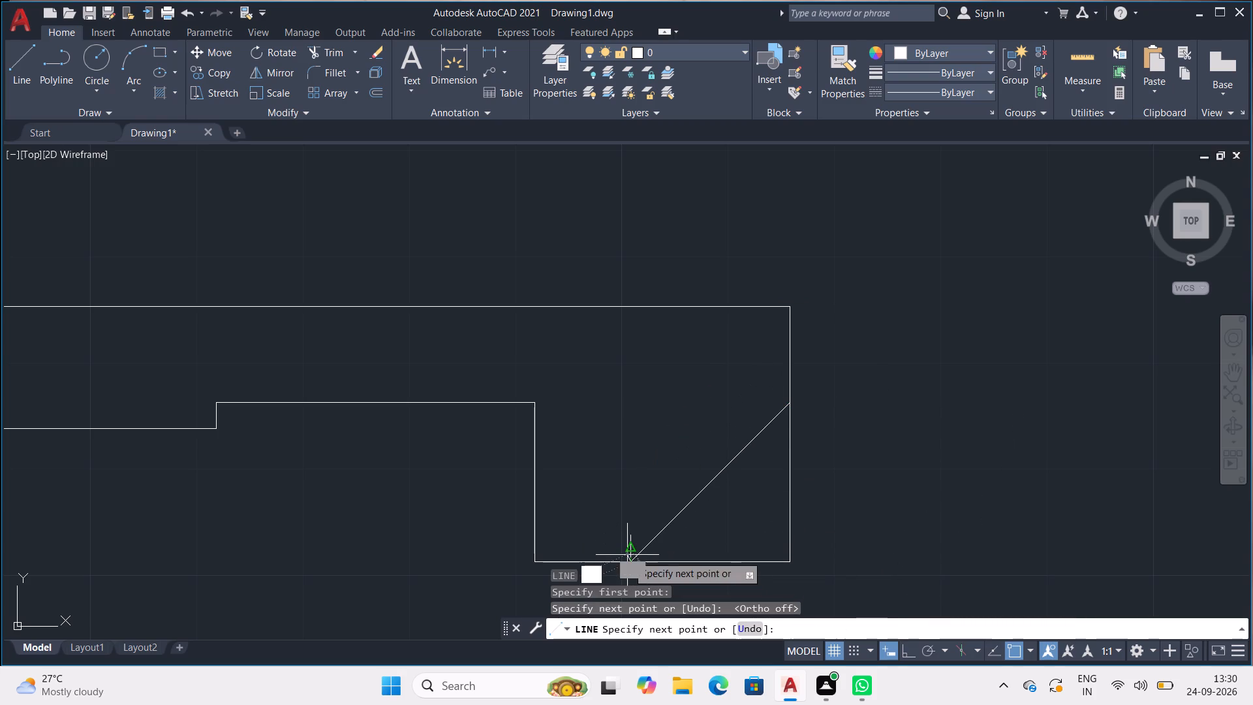
key("space")
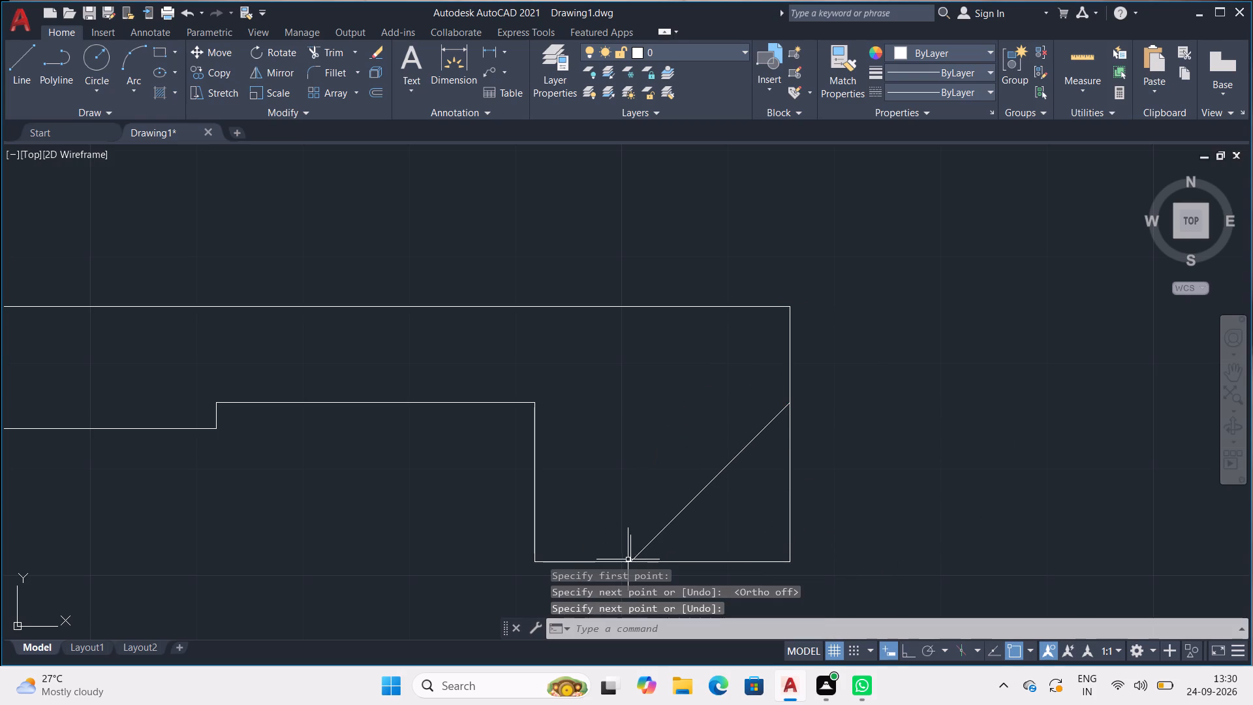
Erase a short vertical tick segment at the foot of the diagonal.
left_click(631, 556)
key("Delete")
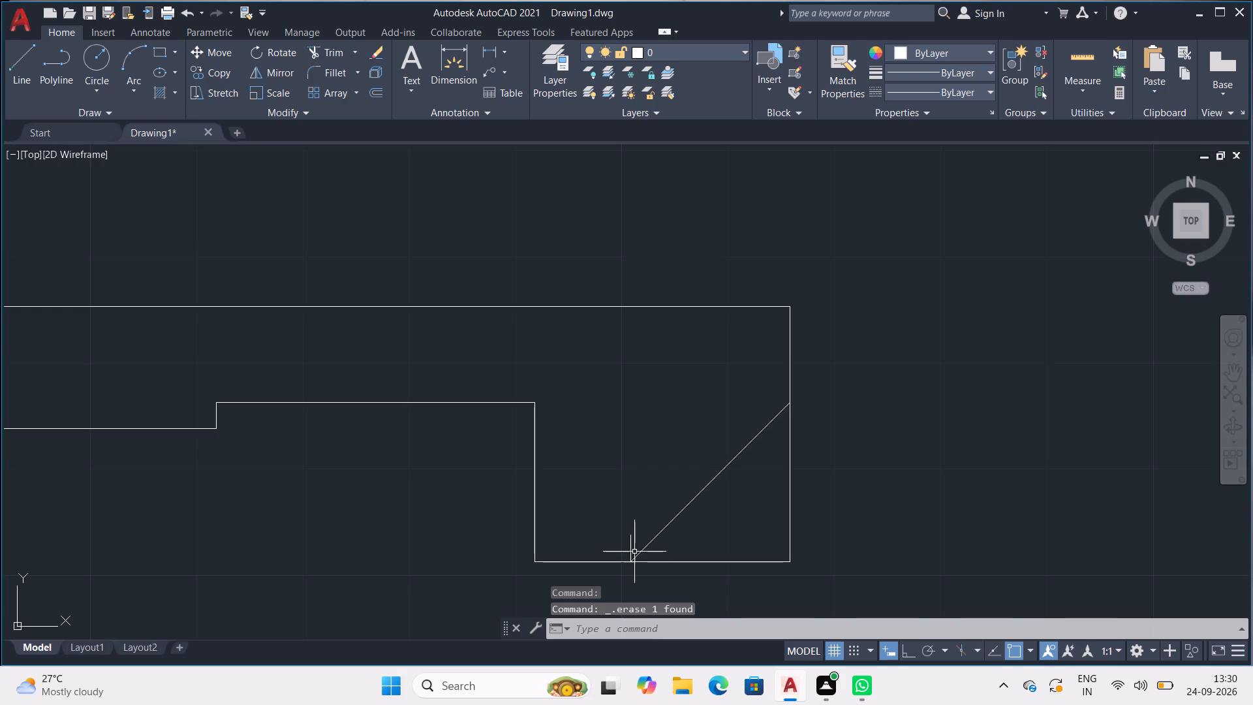
Draw a second diagonal from the midpoint of the right edge's upper 9" segment to the midpoint of the bottom 9" segment.
key("l")
key("Return")
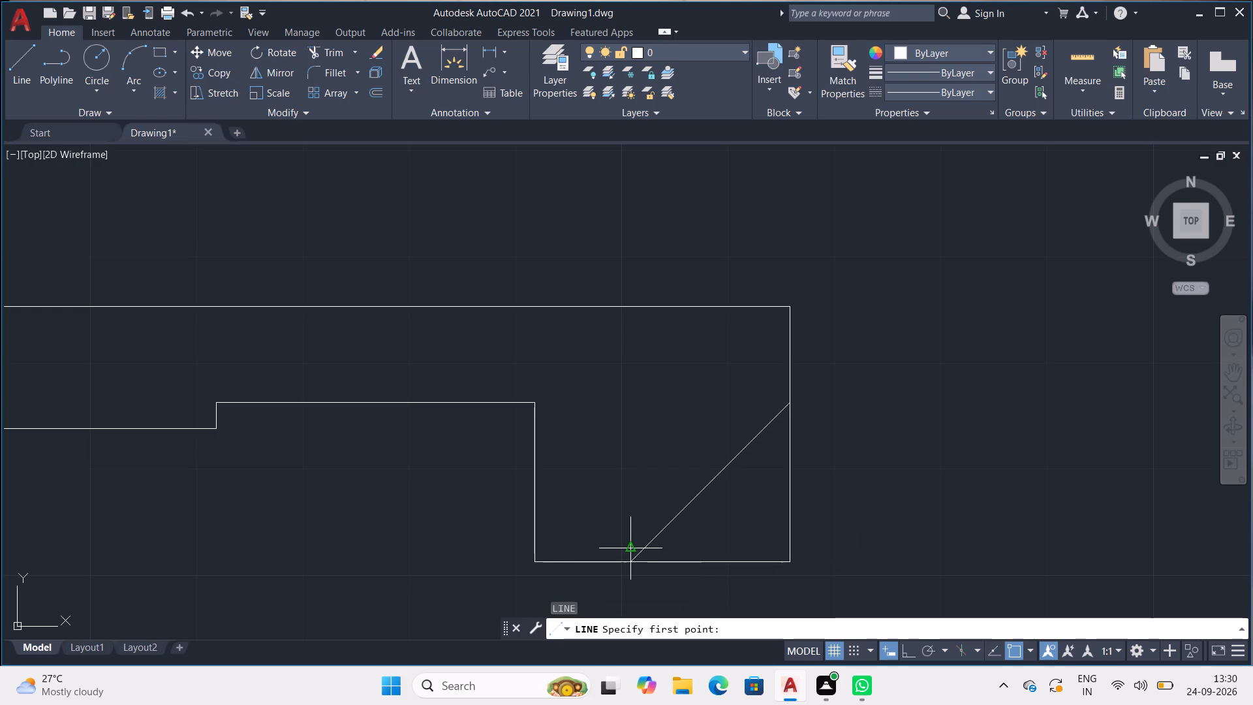
left_click(789, 351)
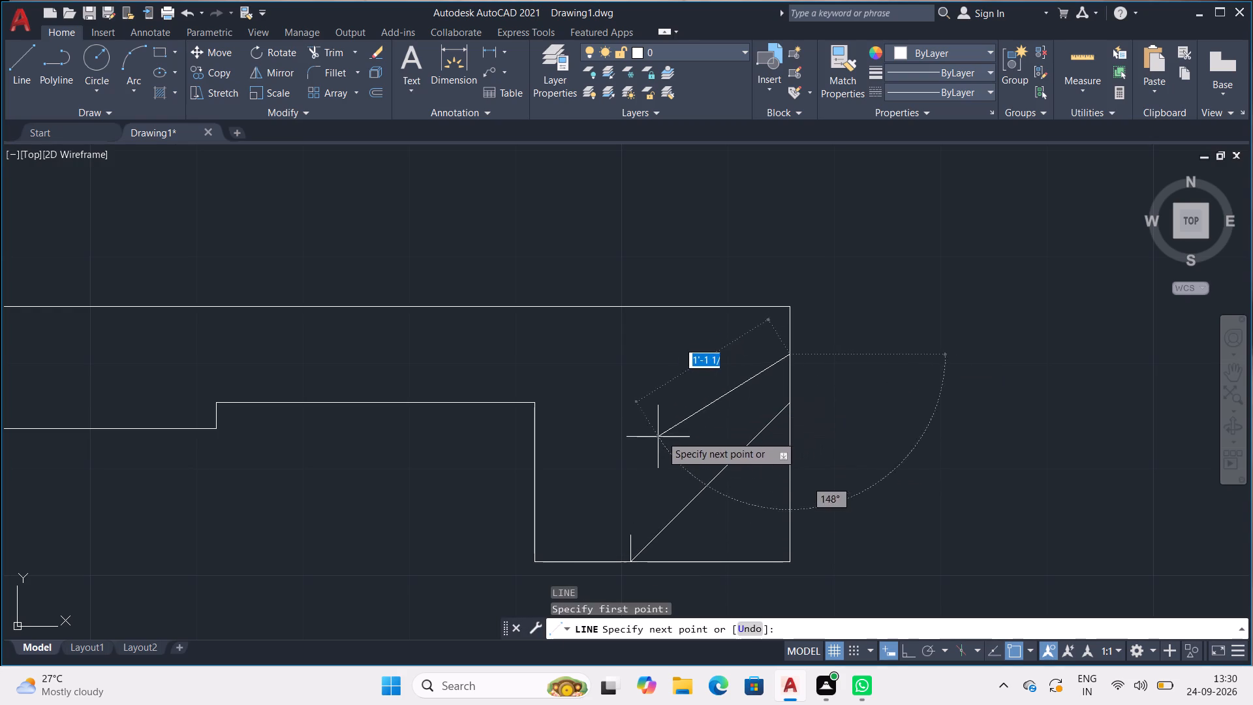
left_click(583, 561)
key("space")
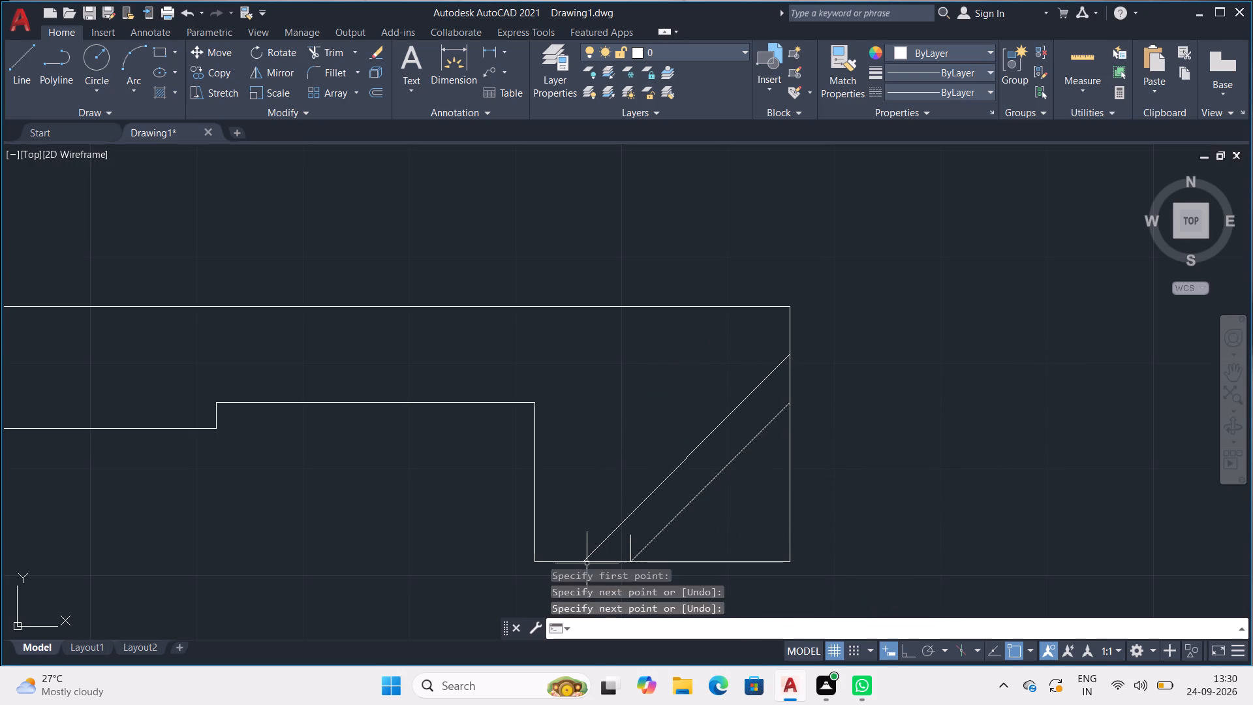
Erase the remaining short vertical tick at the foot of the end block's lower diagonal.
left_click(630, 545)
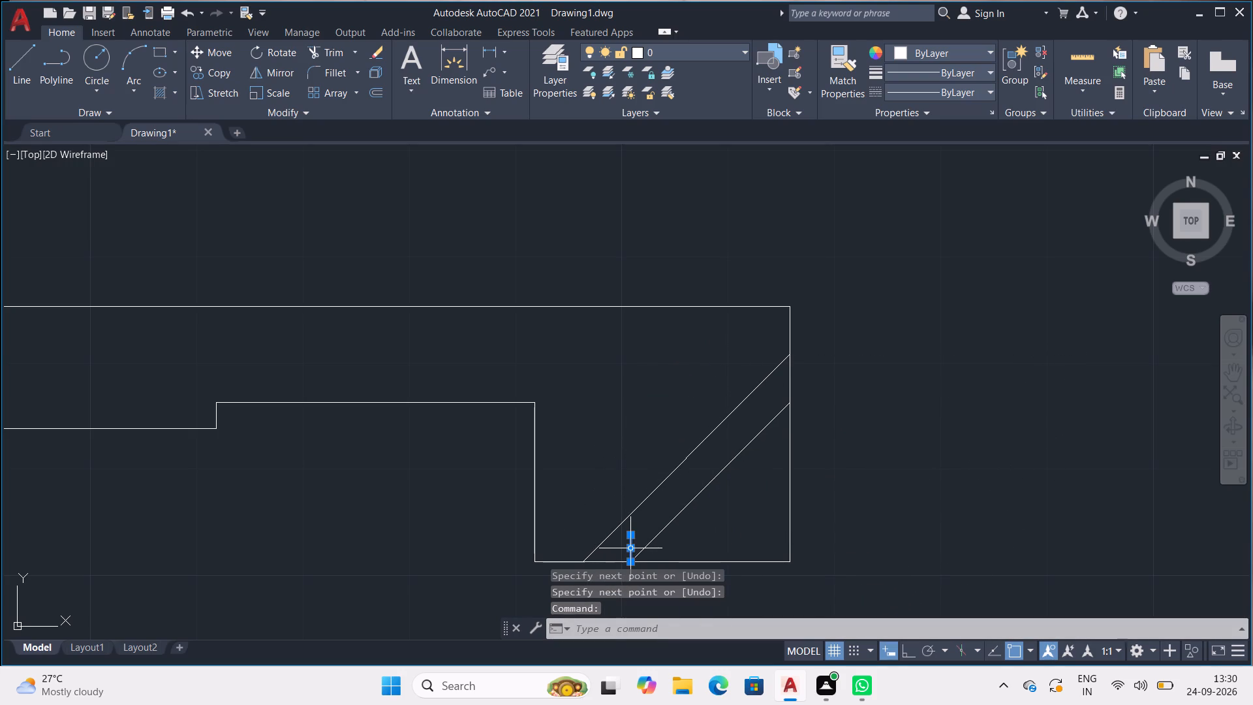
key("Delete")
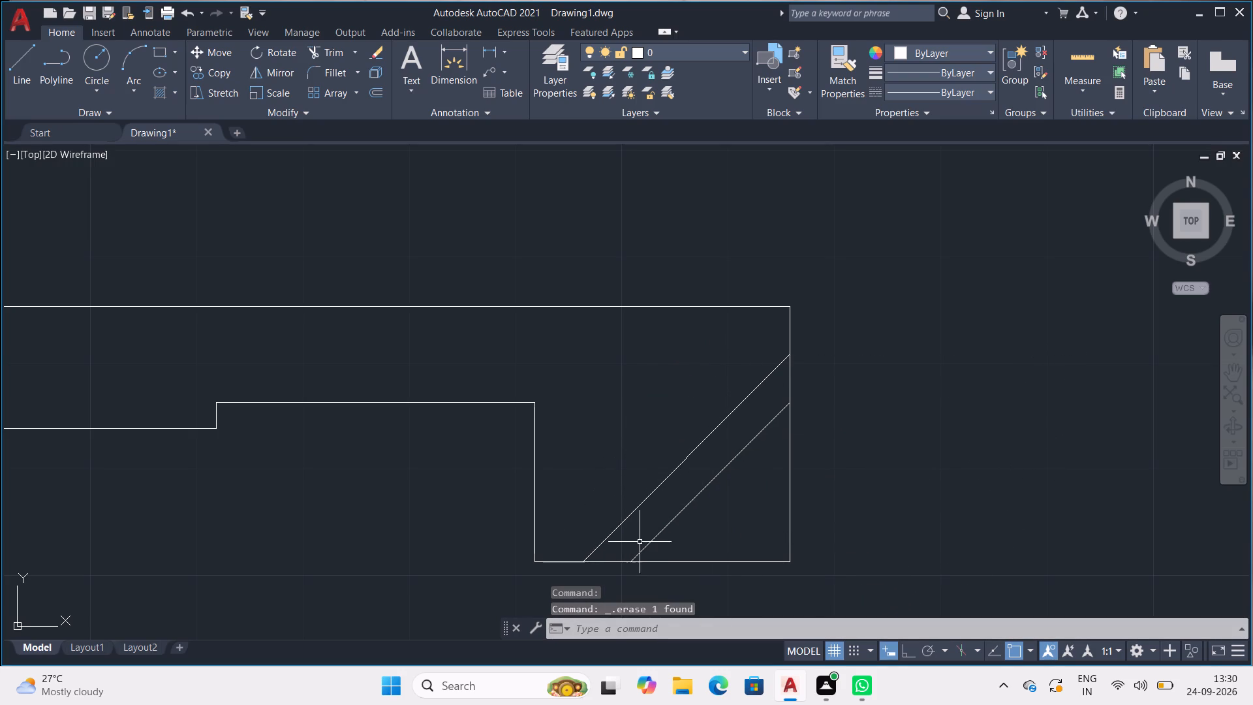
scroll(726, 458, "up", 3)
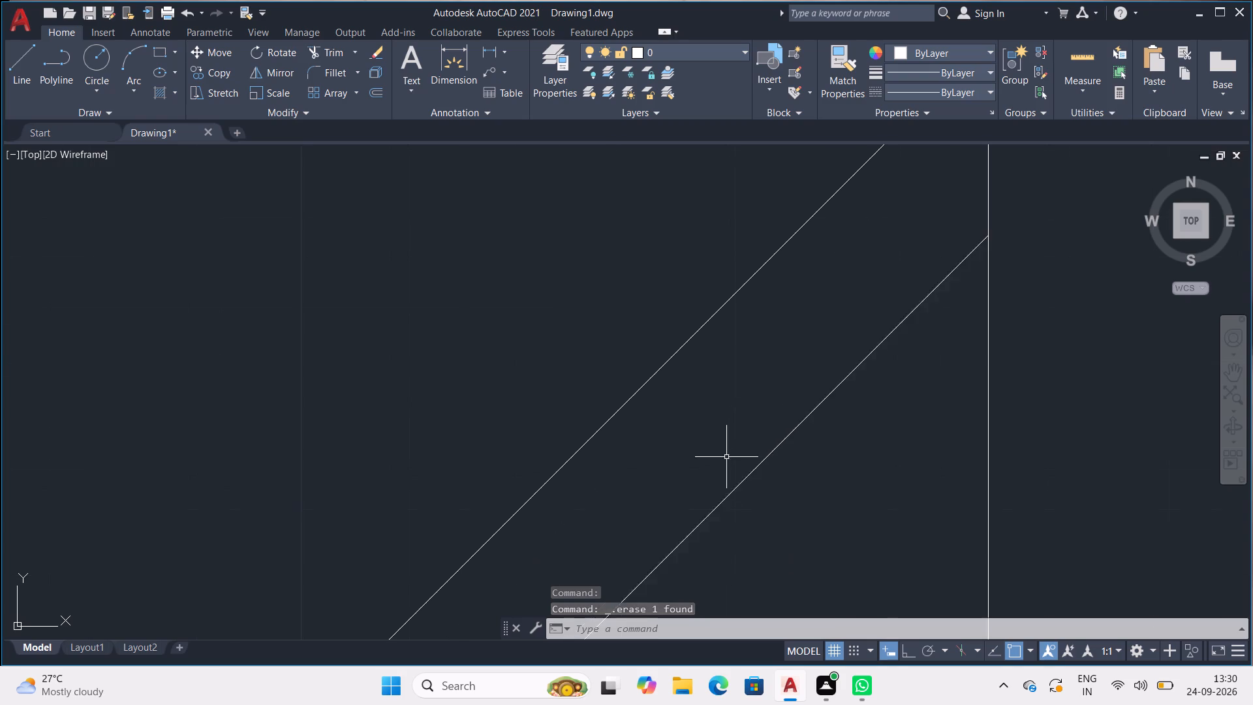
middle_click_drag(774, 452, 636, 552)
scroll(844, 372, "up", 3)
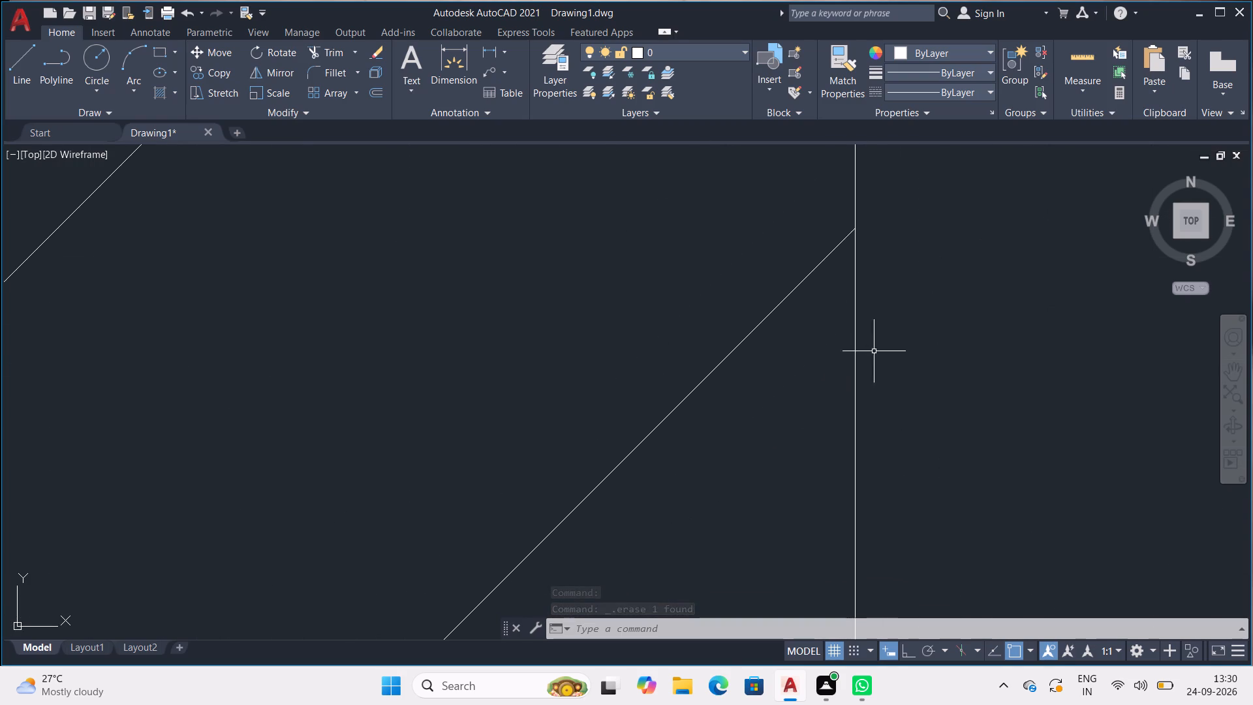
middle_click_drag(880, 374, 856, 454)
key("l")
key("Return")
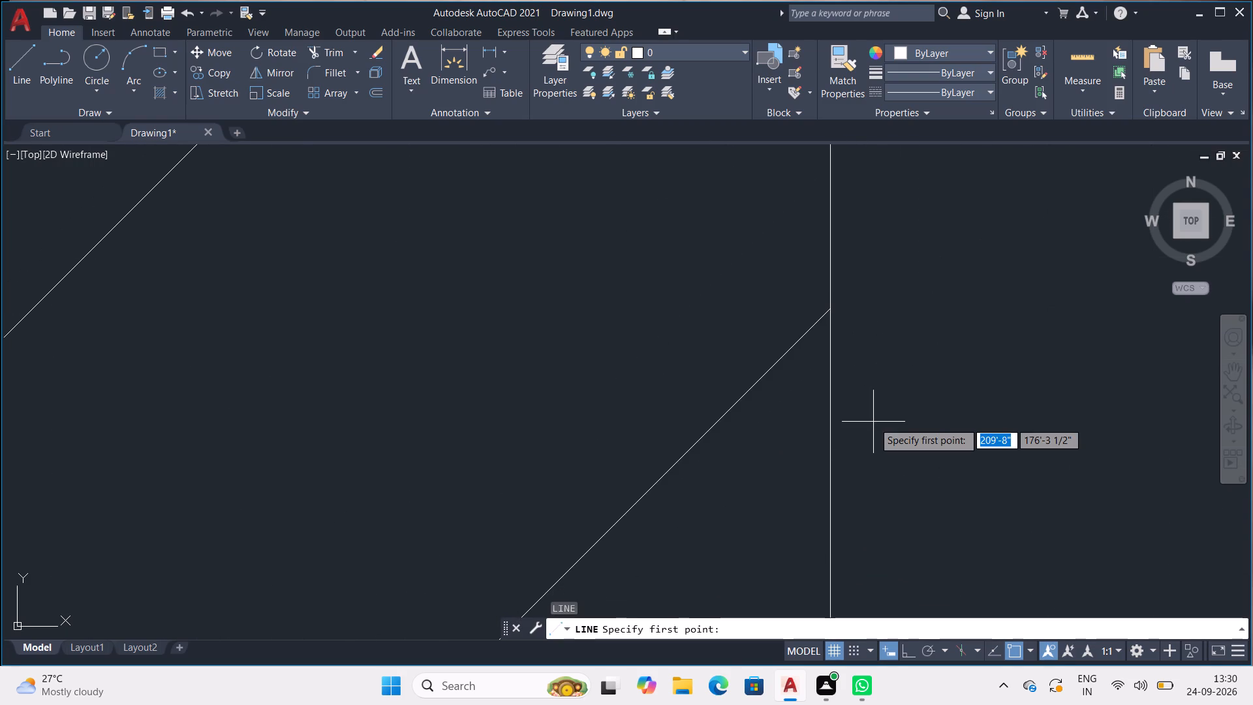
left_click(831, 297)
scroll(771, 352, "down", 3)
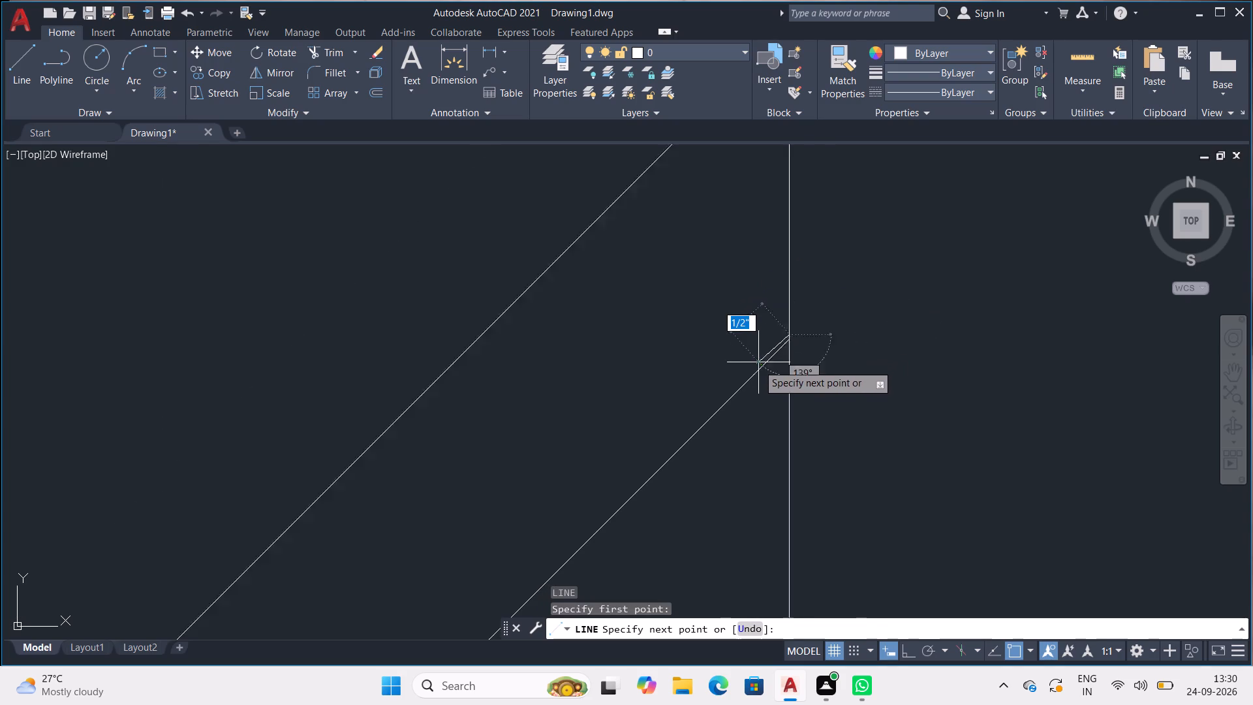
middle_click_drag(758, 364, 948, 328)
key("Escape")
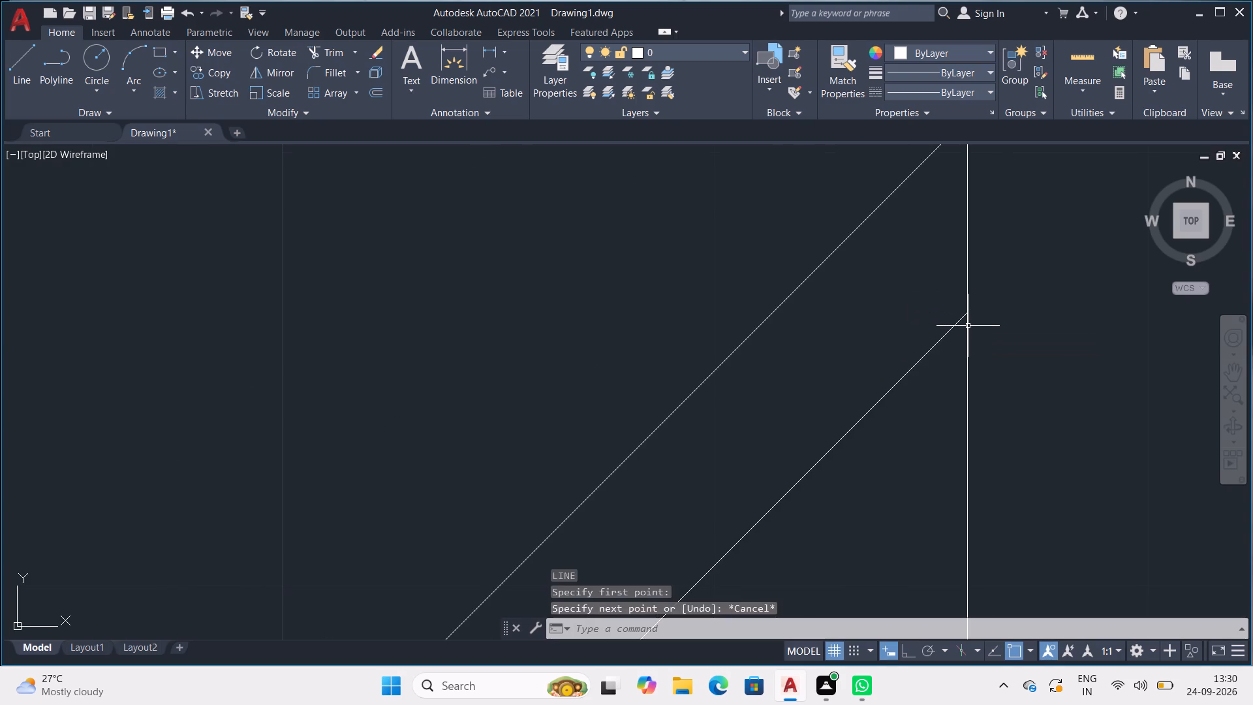
Copy the end block's lower diagonal a short distance up and to its left, as a close parallel line.
scroll(821, 325, "down", 1)
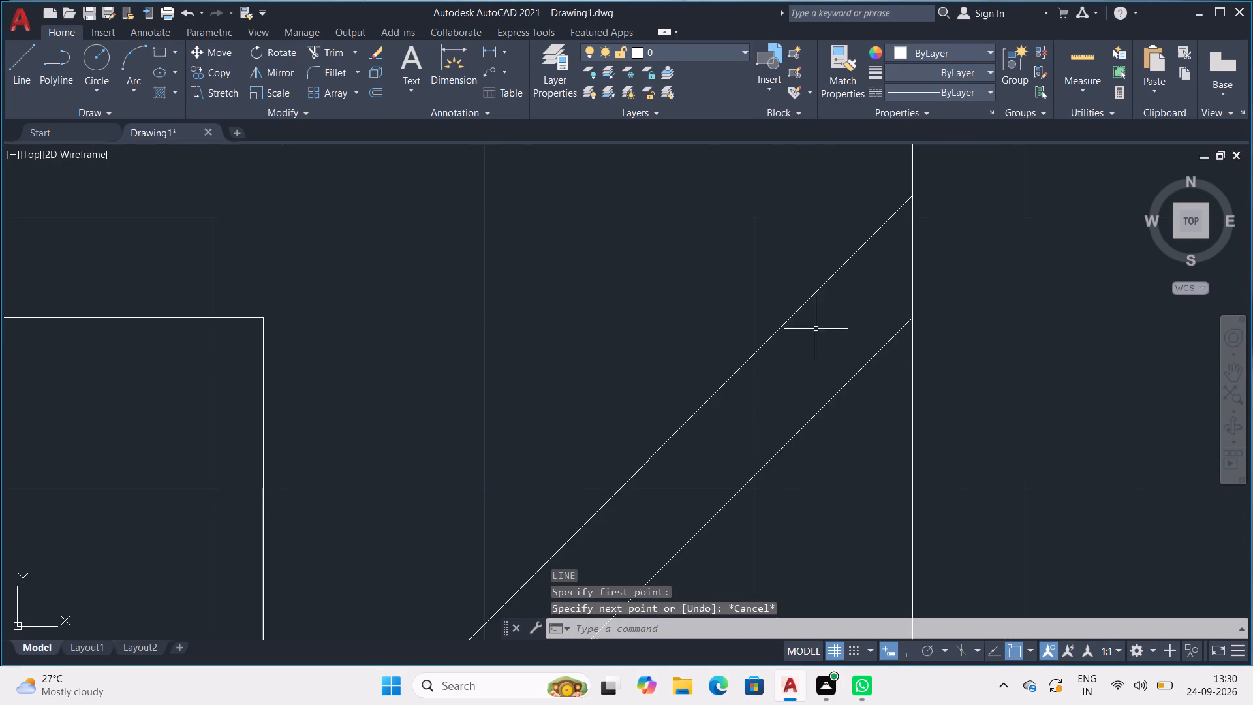
middle_click_drag(809, 343, 1005, 154)
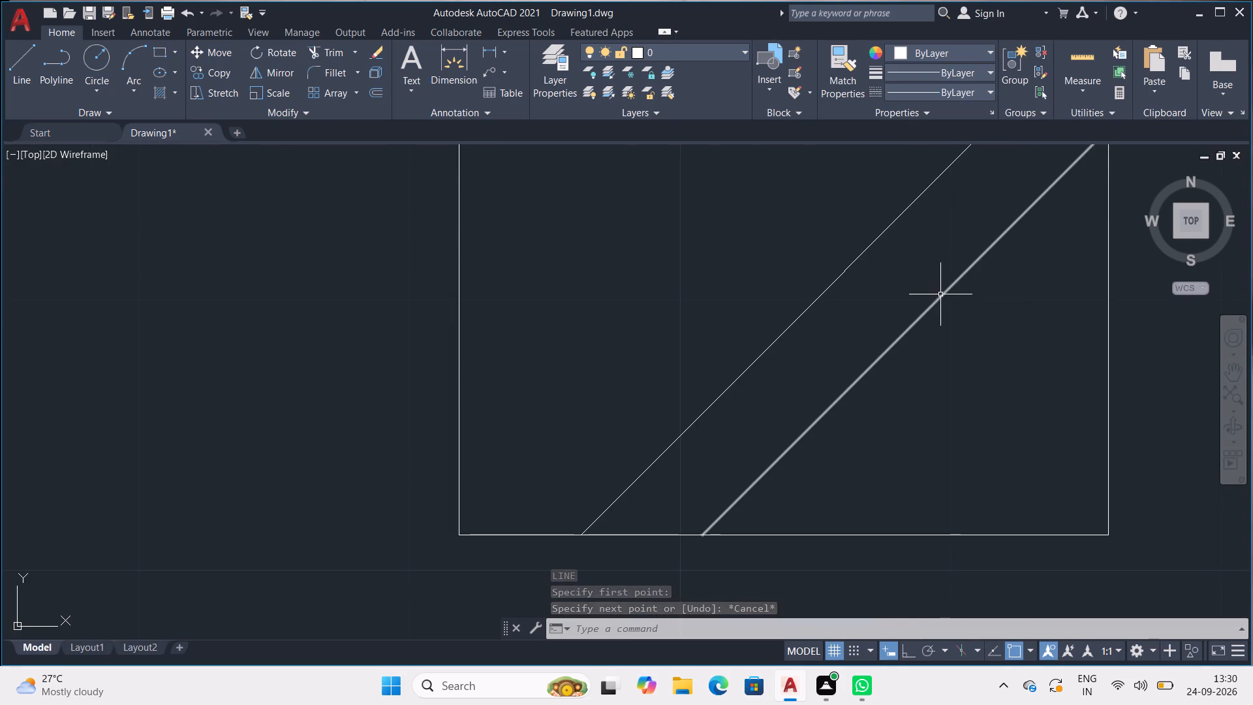
left_click(940, 300)
type("CO")
key("Return")
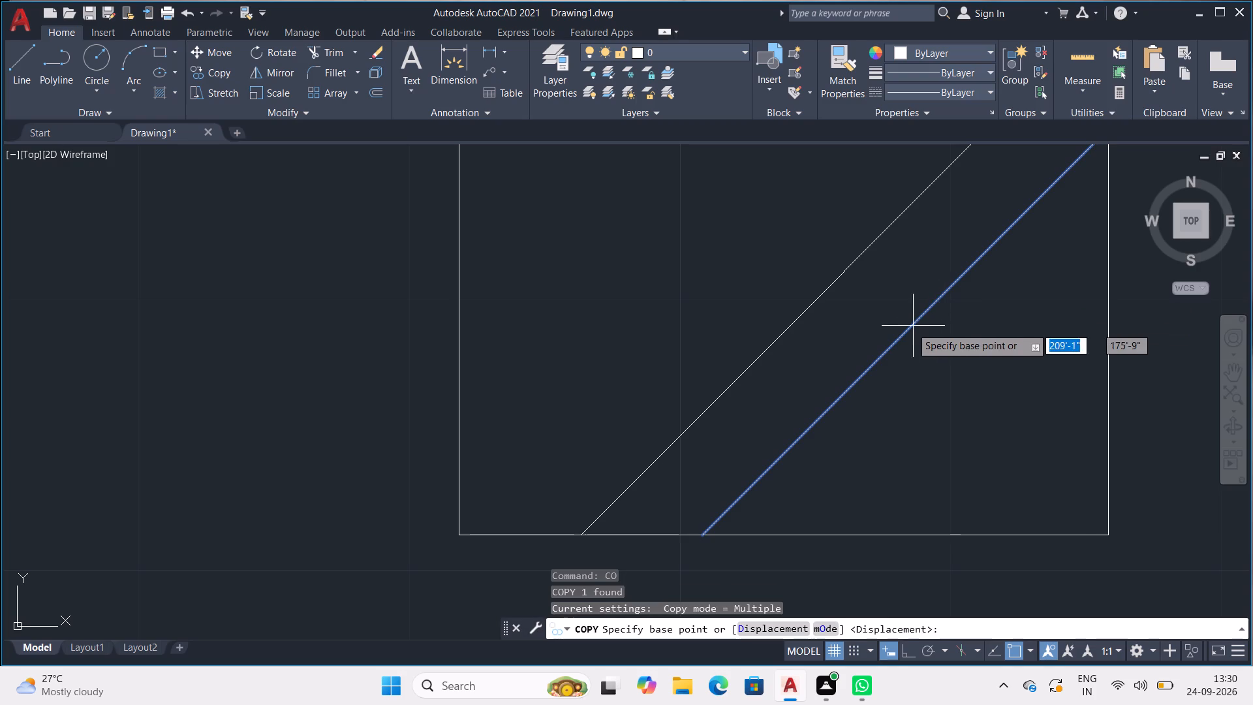
left_click(906, 335)
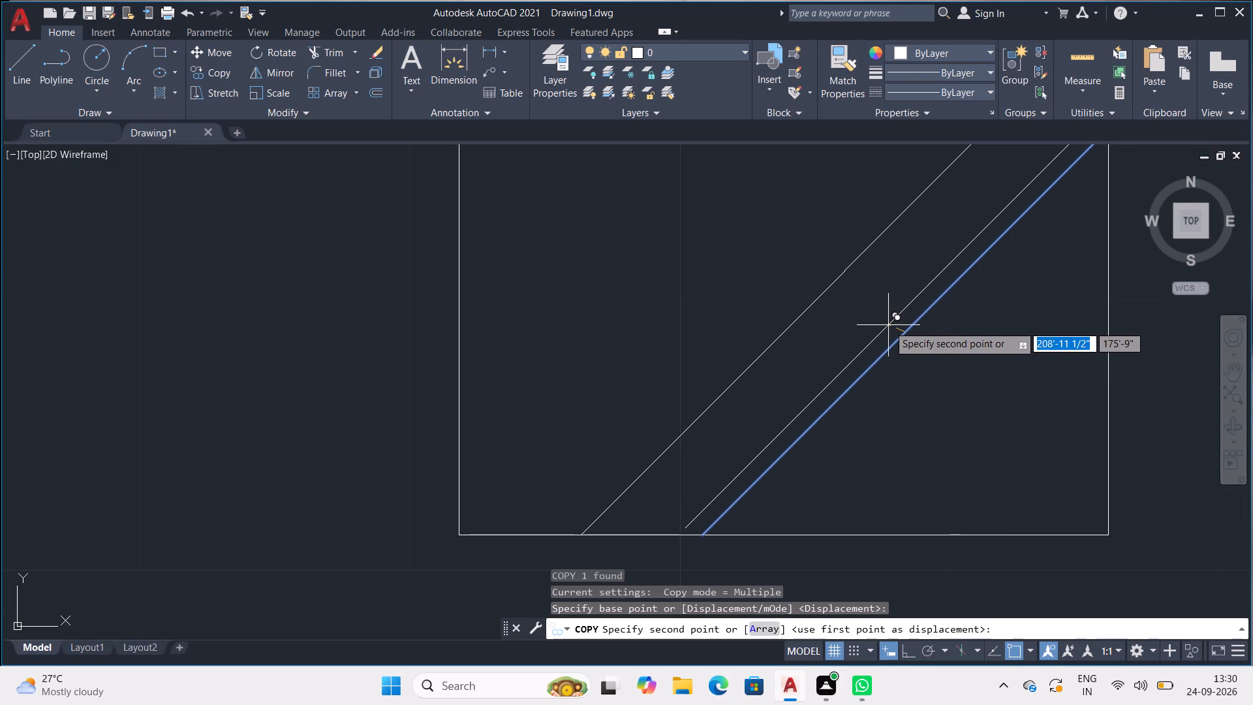
left_click(888, 325)
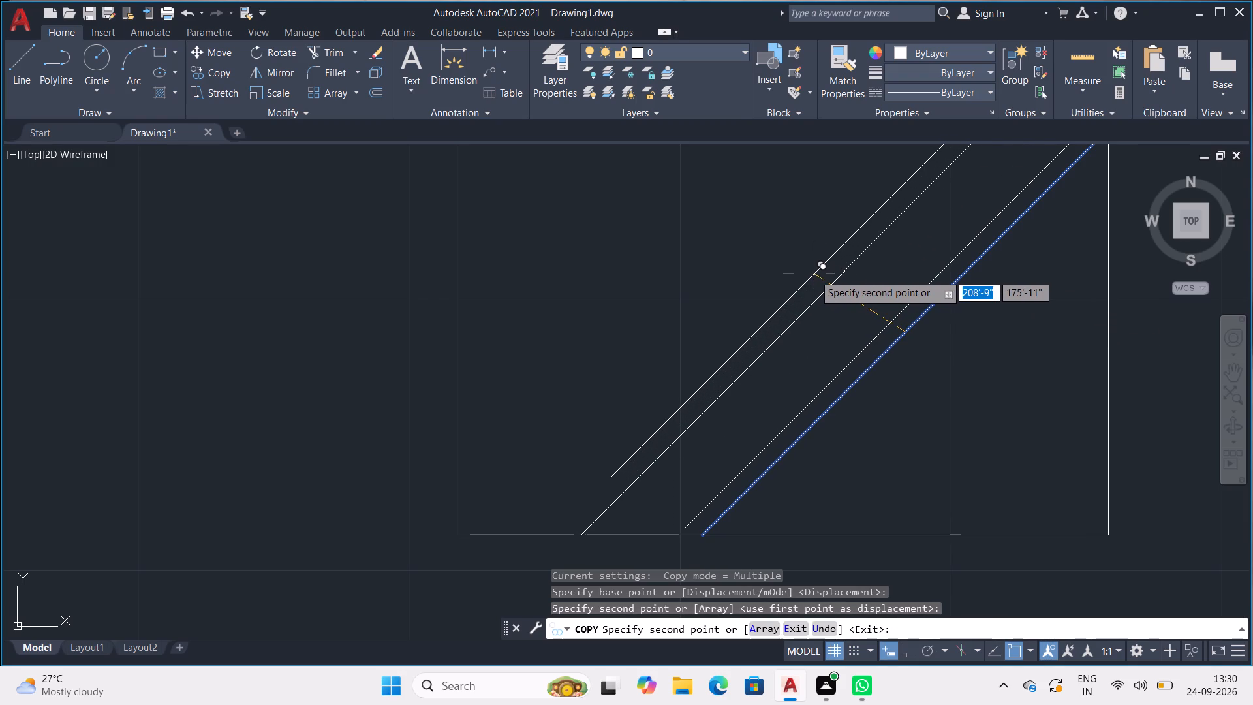
key("Escape")
Copy the end block's upper diagonal up and to its left, as a parallel line outside the existing pair.
scroll(1098, 364, "down", 3)
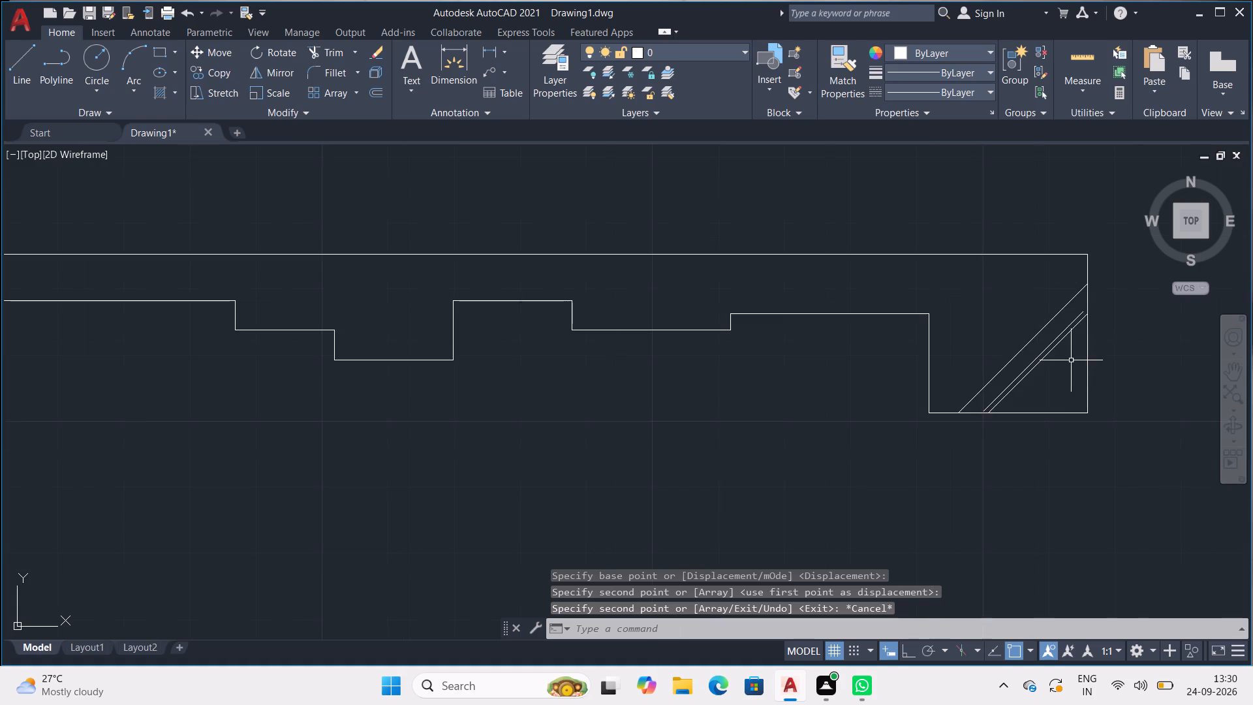
middle_click_drag(1071, 360, 756, 425)
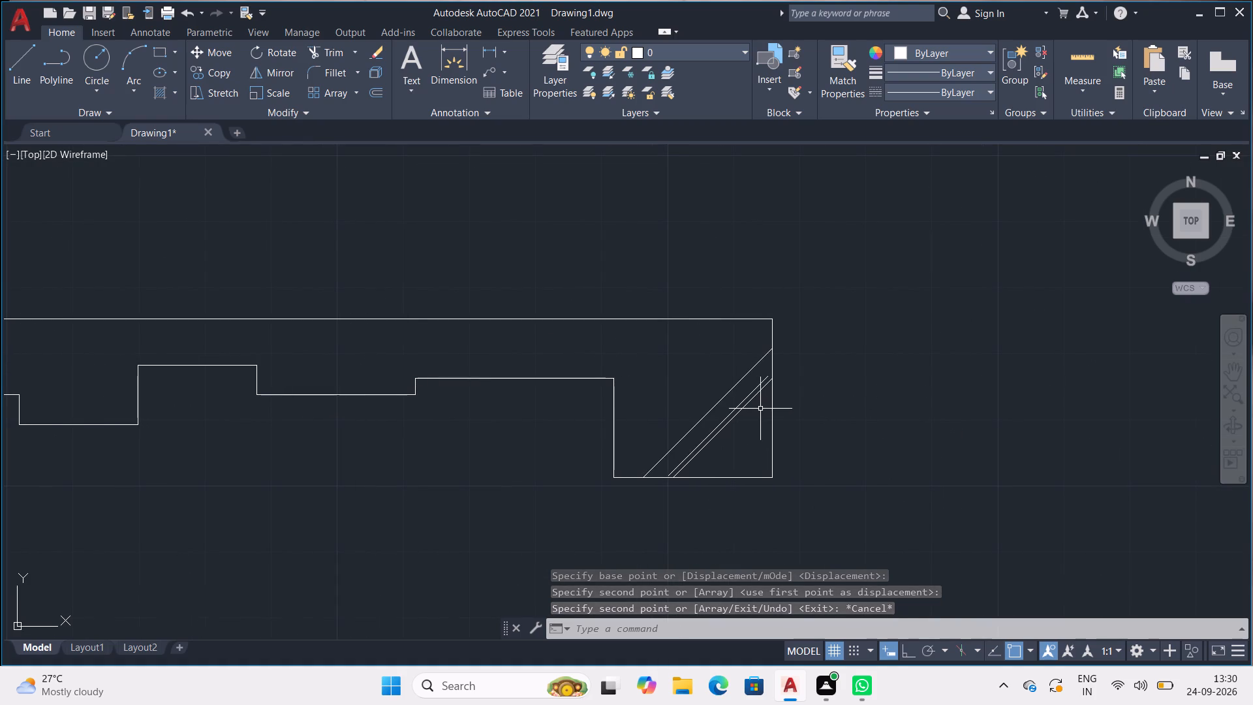
left_click(704, 413)
type("CO")
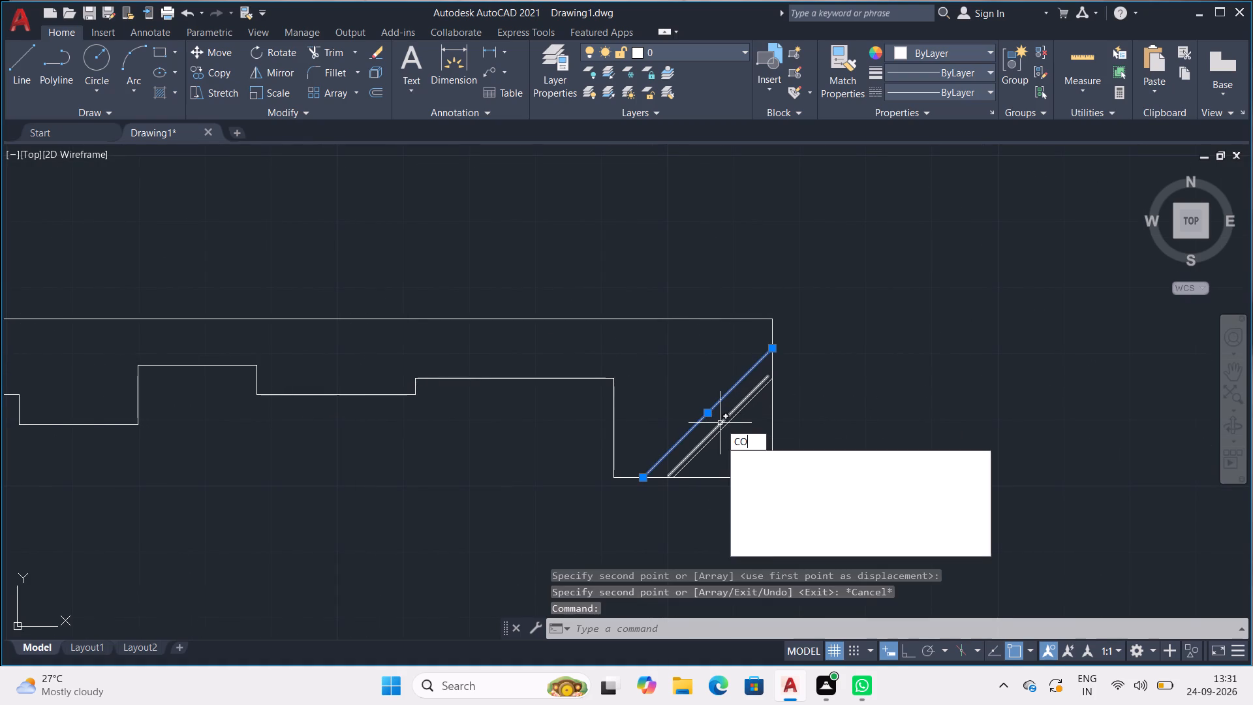
key("Return")
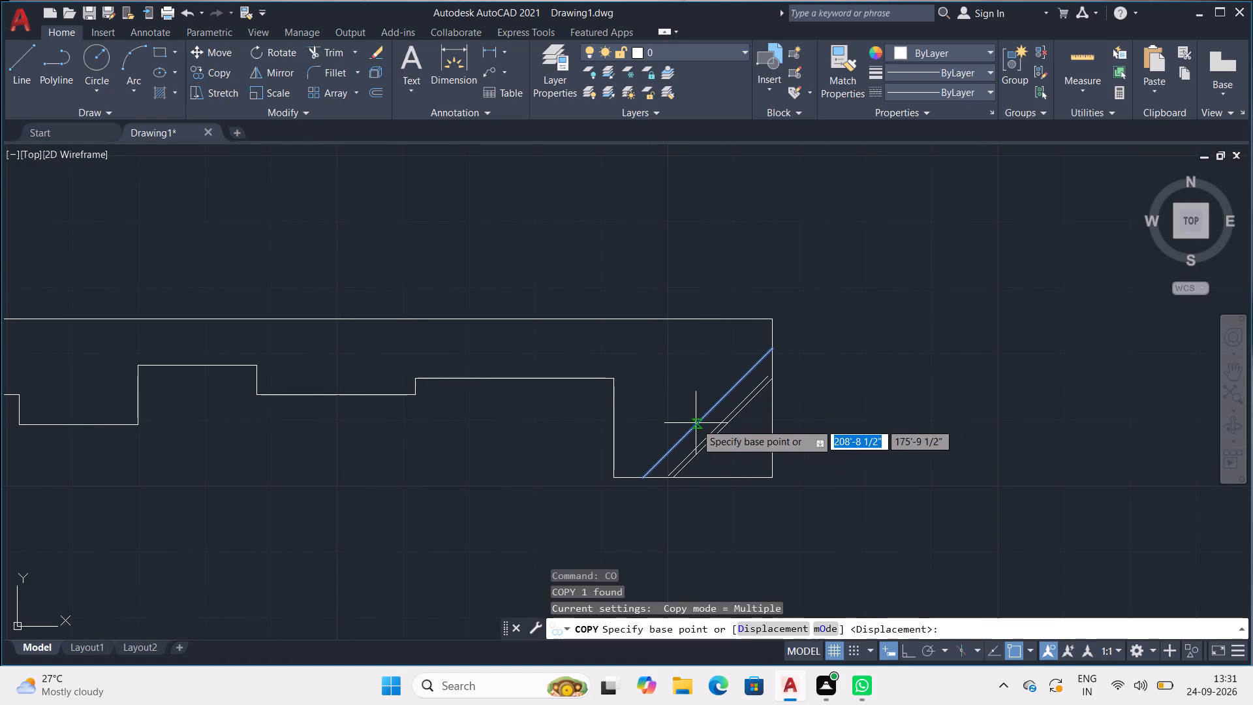
left_click(696, 423)
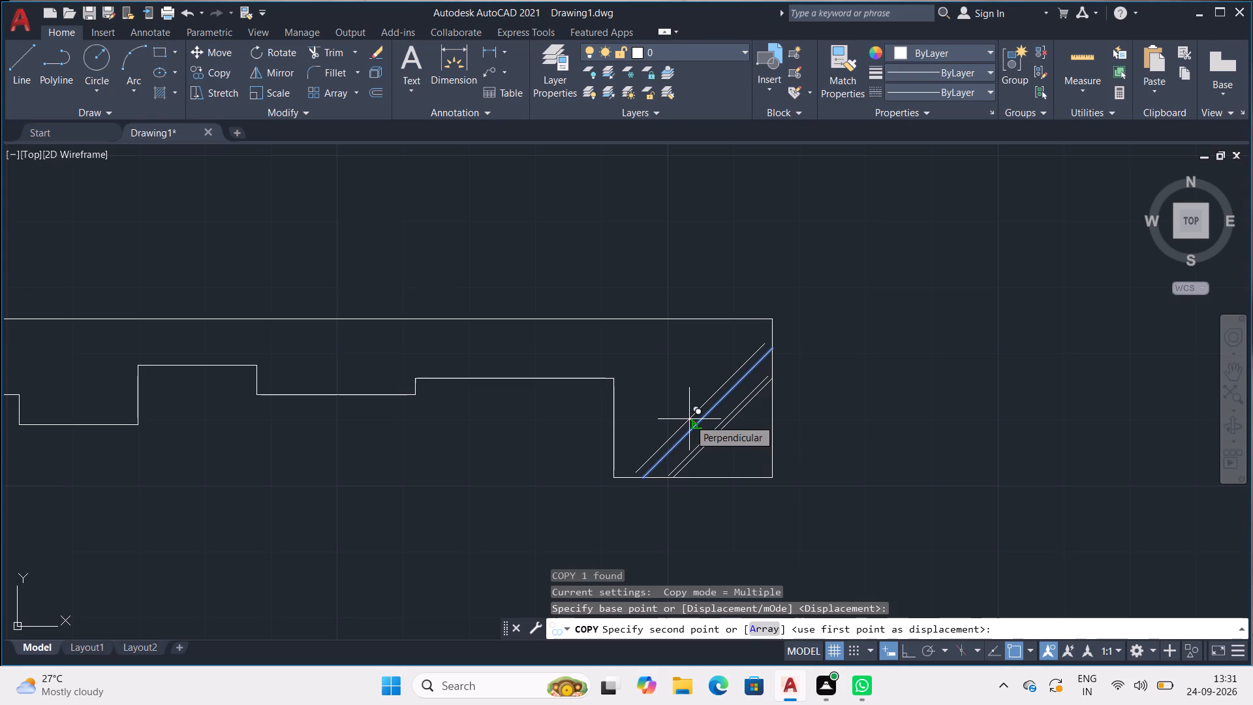
left_click(689, 422)
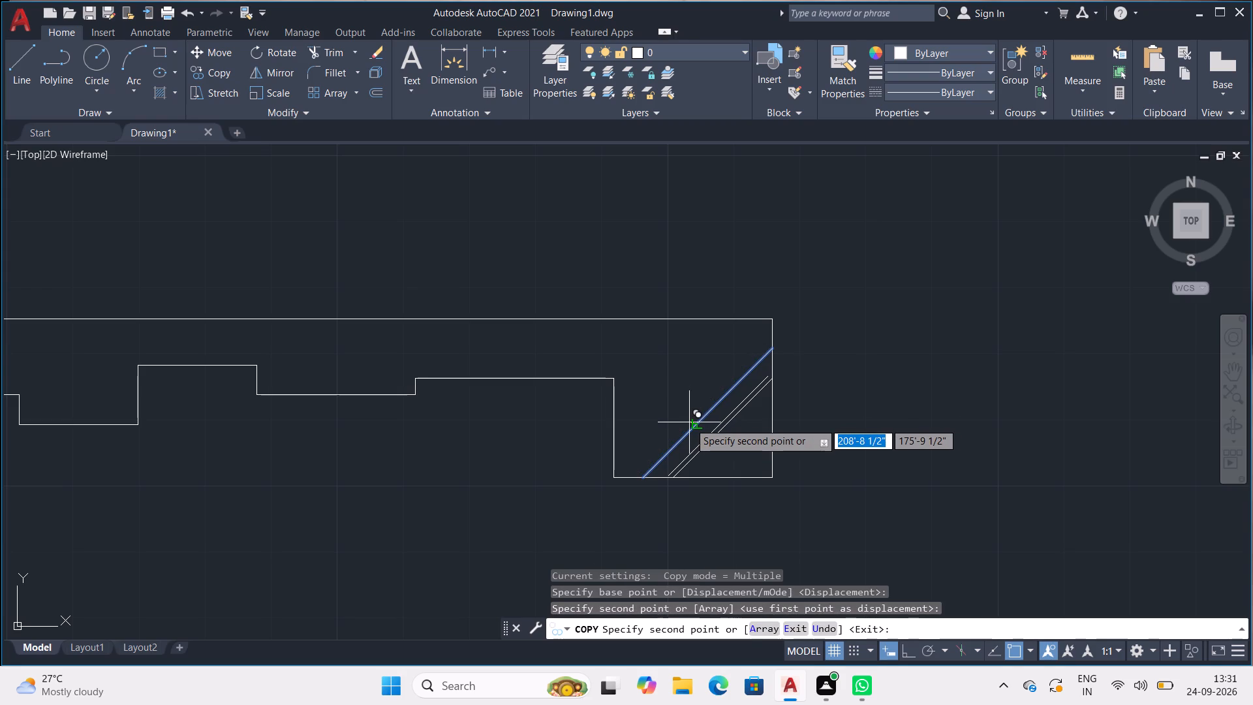
scroll(682, 420, "up", 1)
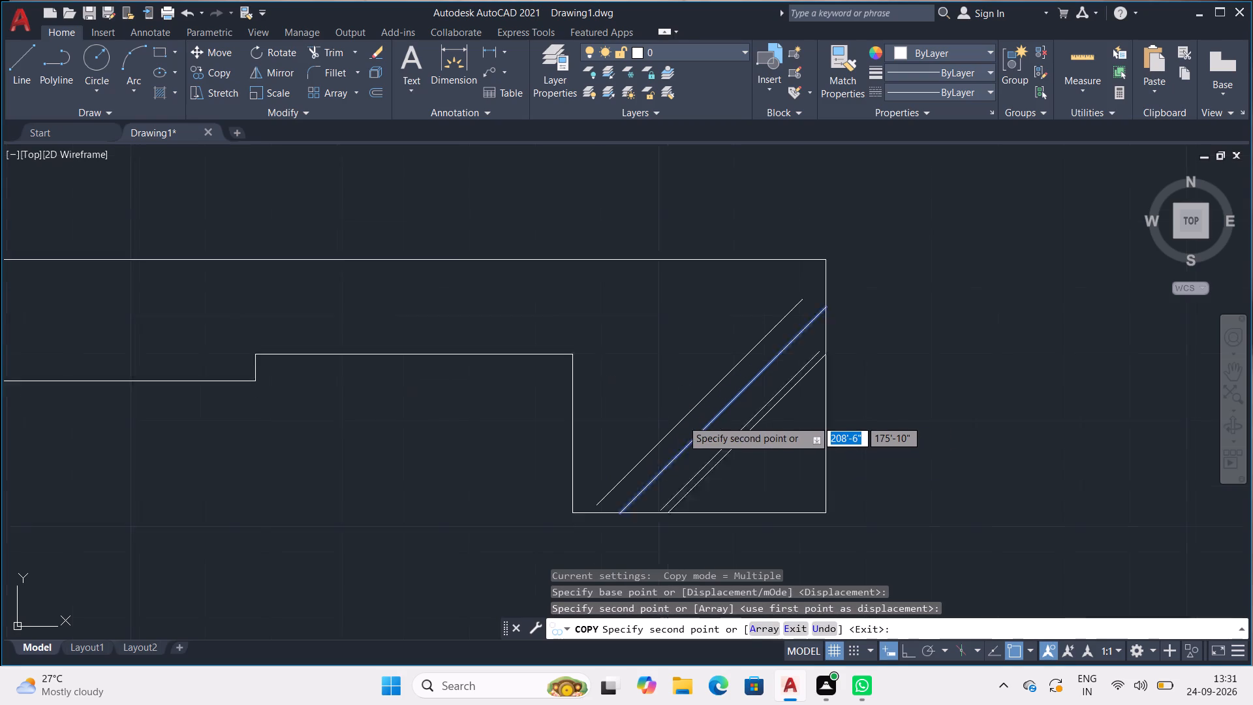
scroll(682, 420, "up", 3)
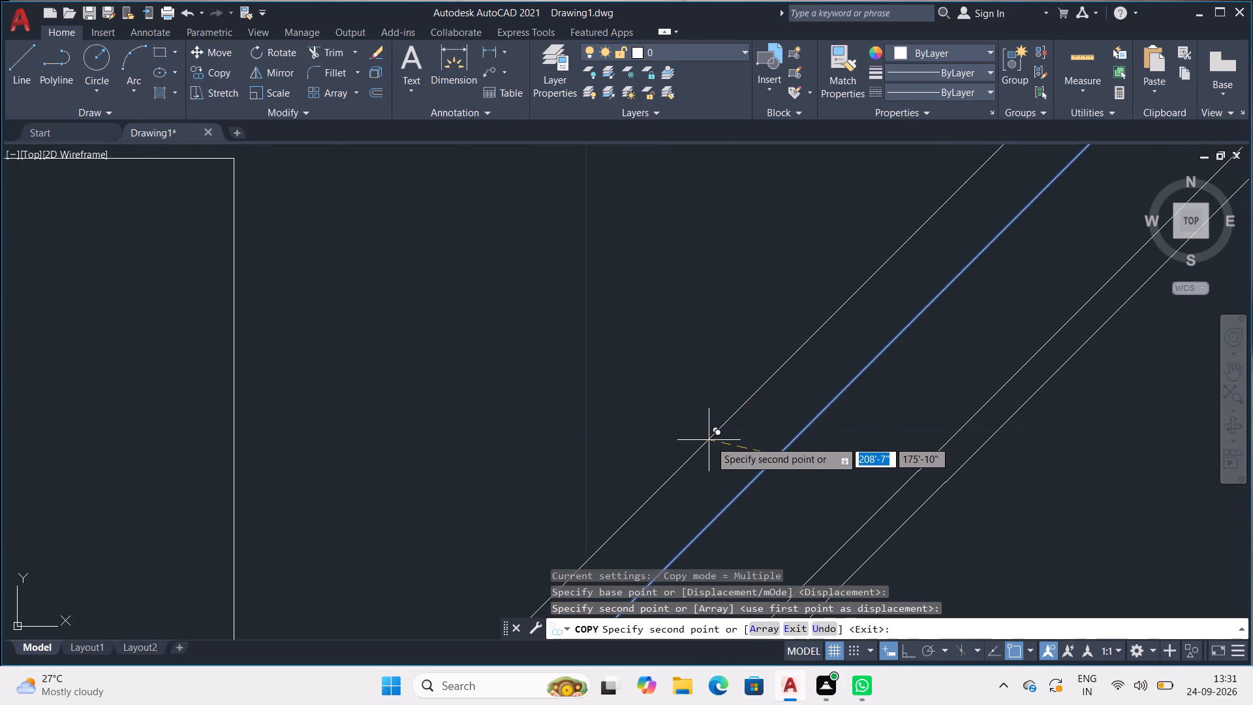
left_click(713, 430)
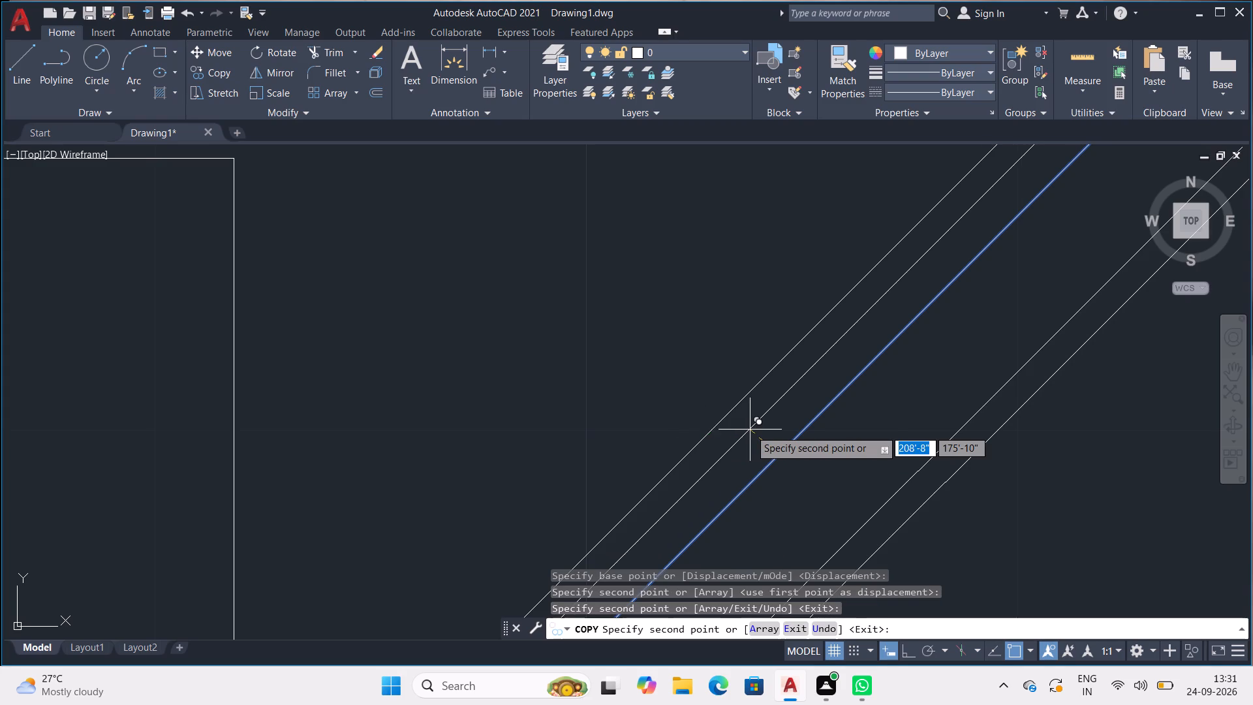
key("Escape")
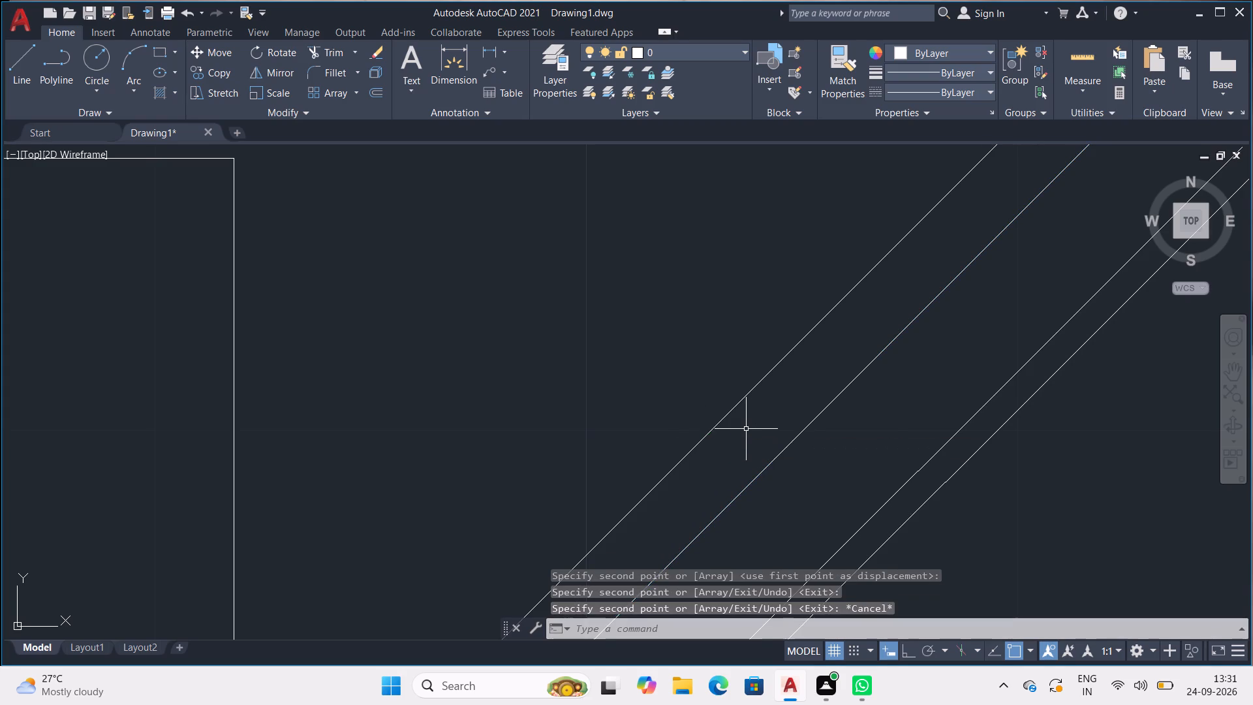
Extend both ends of the two copied diagonals to the end block's bottom and right edges.
type("EX")
key("Return")
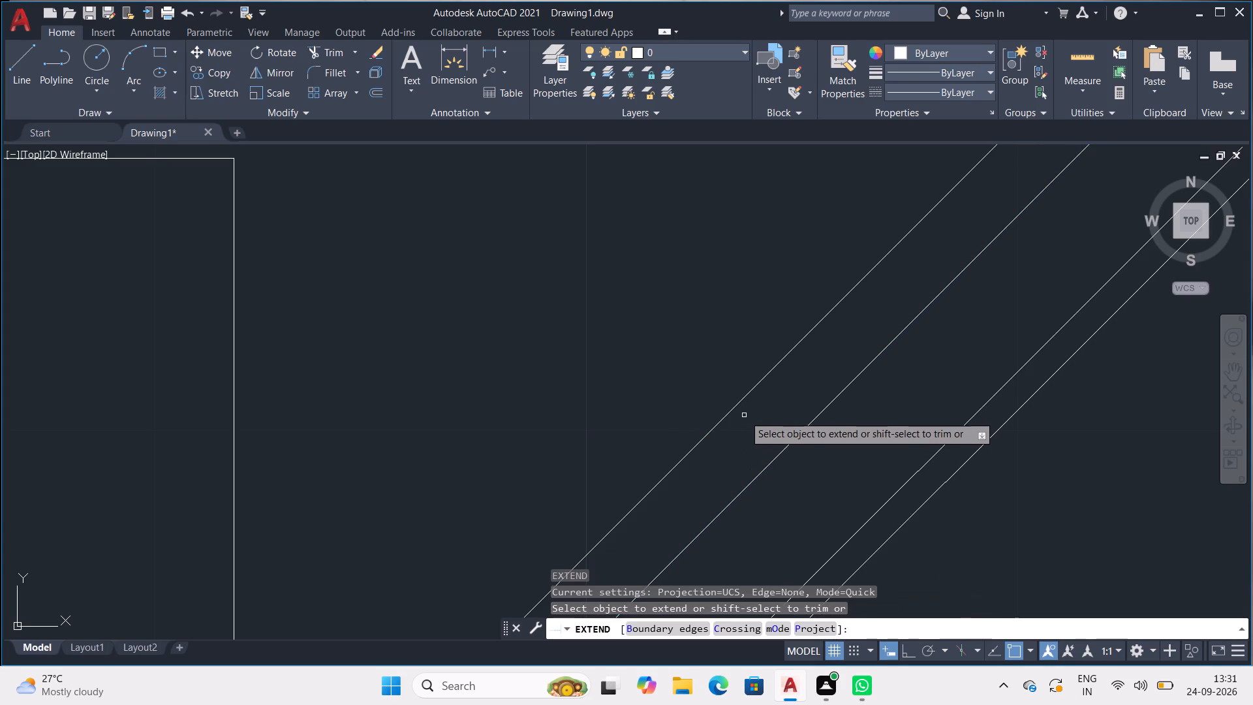
left_click(733, 409)
scroll(743, 411, "down", 2)
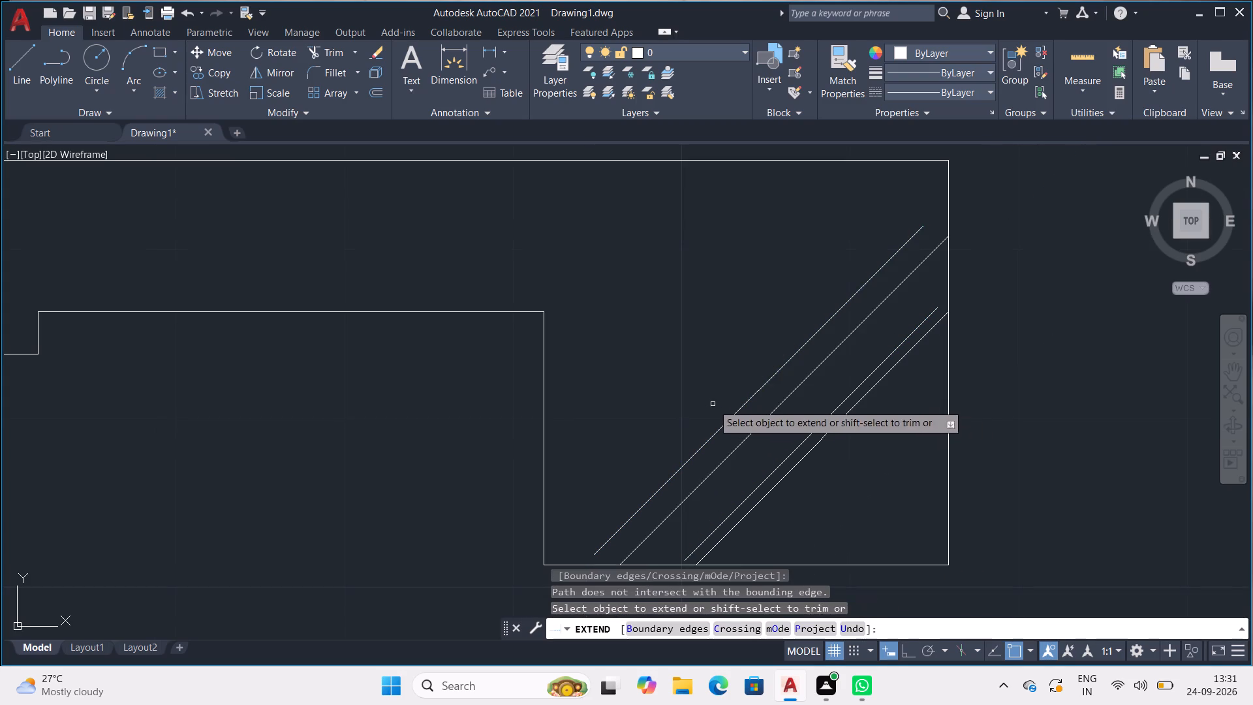
left_click(615, 530)
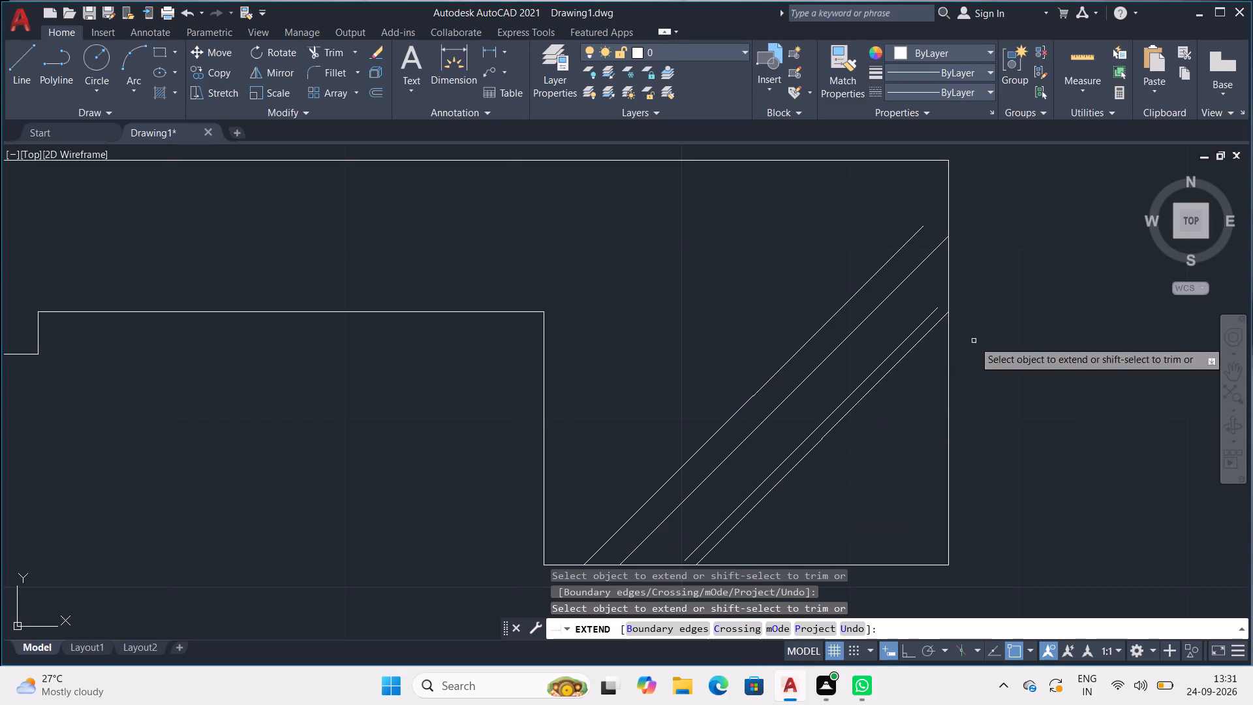
left_click(912, 234)
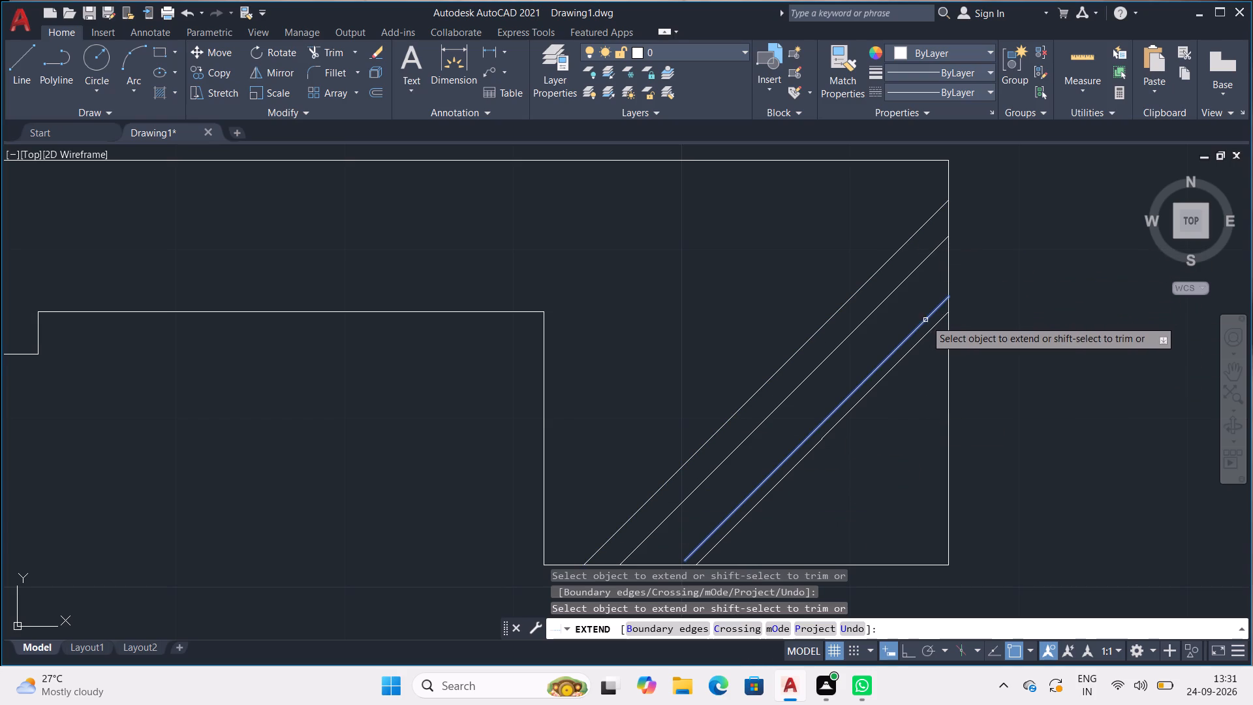
left_click(927, 320)
left_click(696, 551)
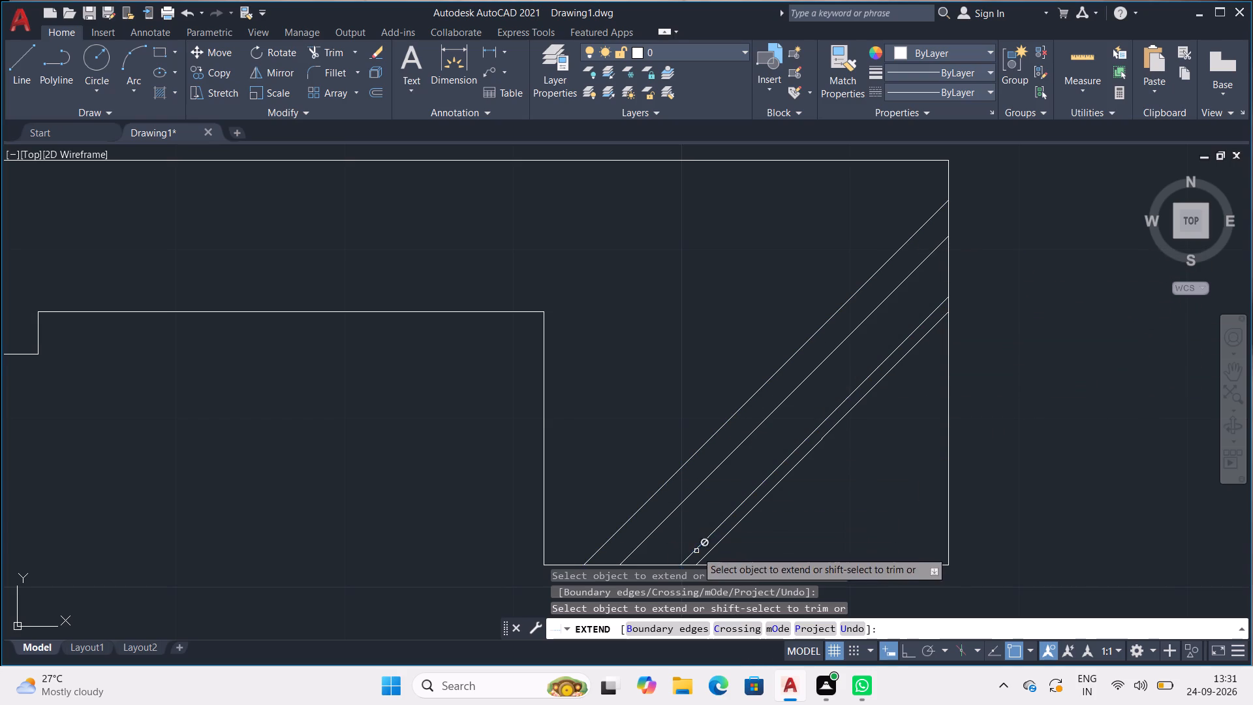
scroll(715, 448, "down", 4)
scroll(741, 398, "down", 1)
middle_click_drag(763, 398, 804, 410)
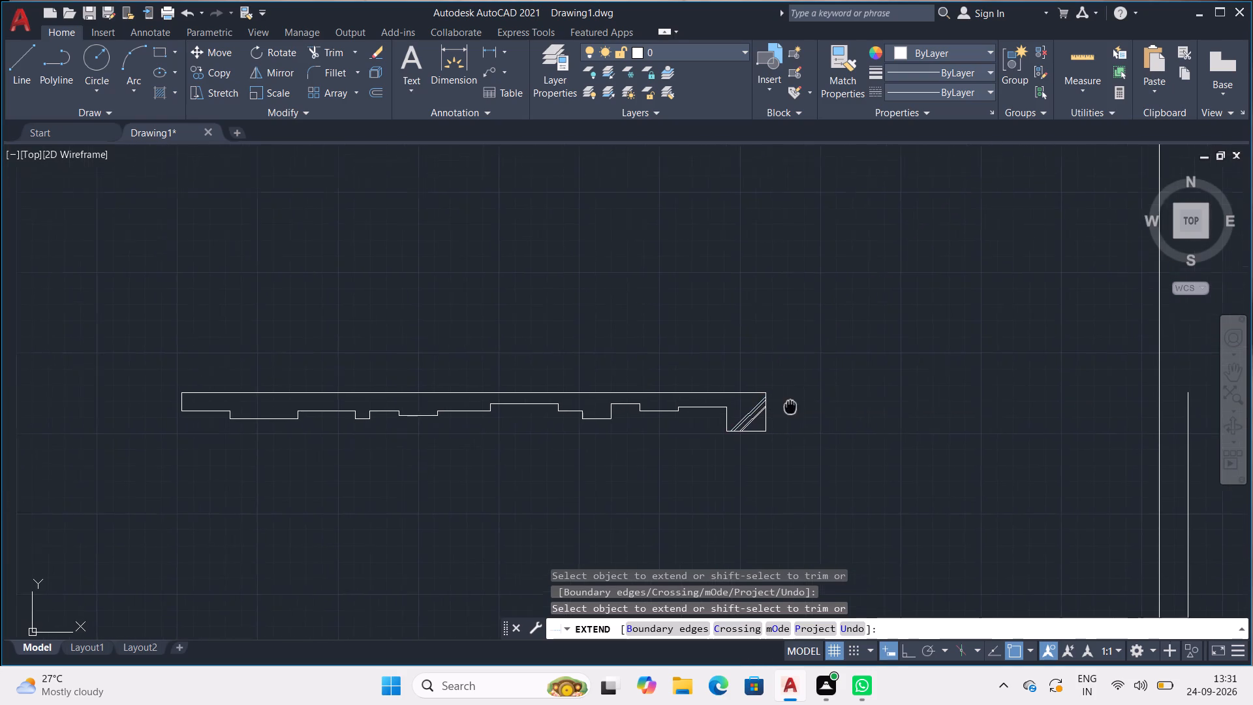
middle_click_drag(804, 410, 862, 420)
key("Escape")
key("Escape")
key("Escape")
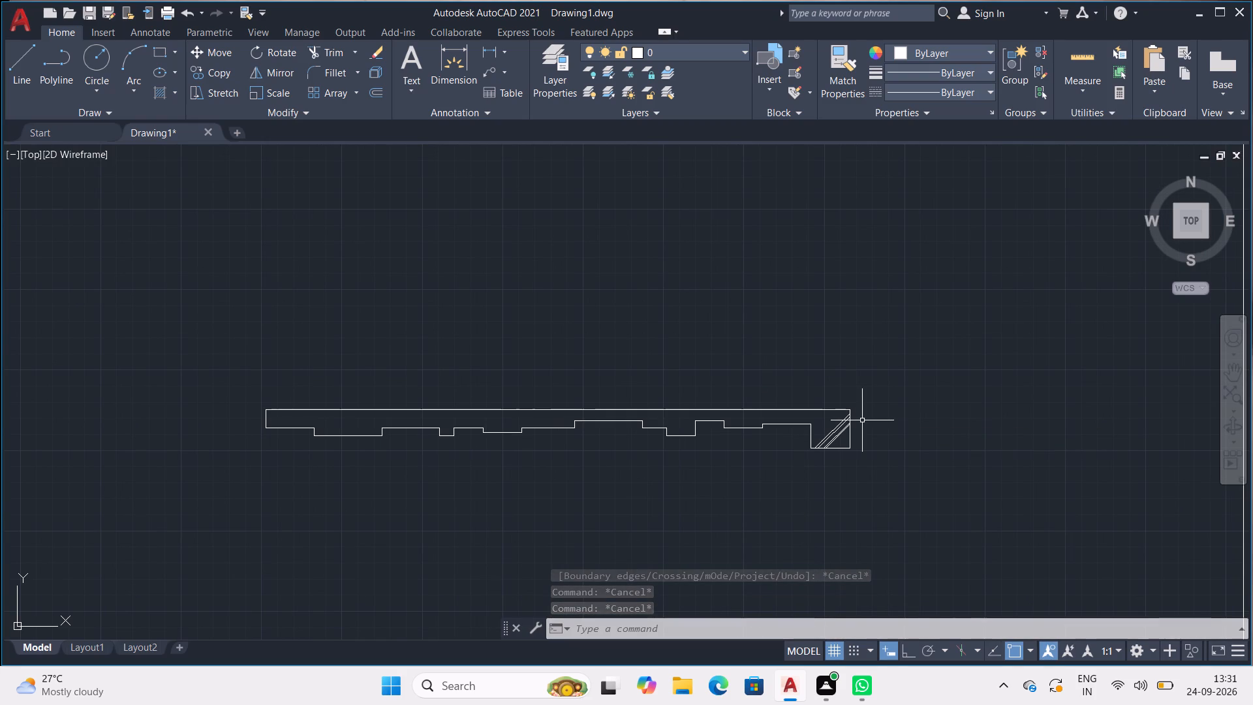
Examine the wall plan against the elevation below it, and inspect the end block's diagonals.
scroll(955, 403, "down", 2)
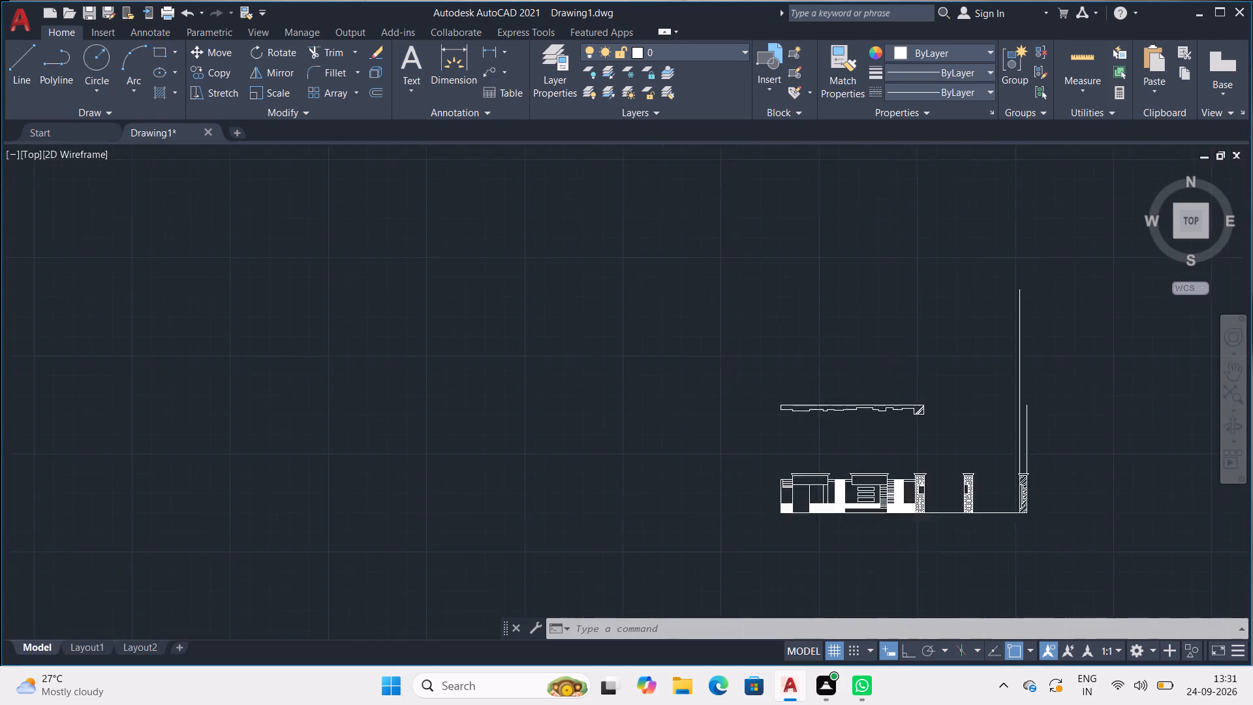
scroll(921, 403, "down", 3)
middle_click_drag(958, 410, 766, 346)
scroll(695, 346, "up", 5)
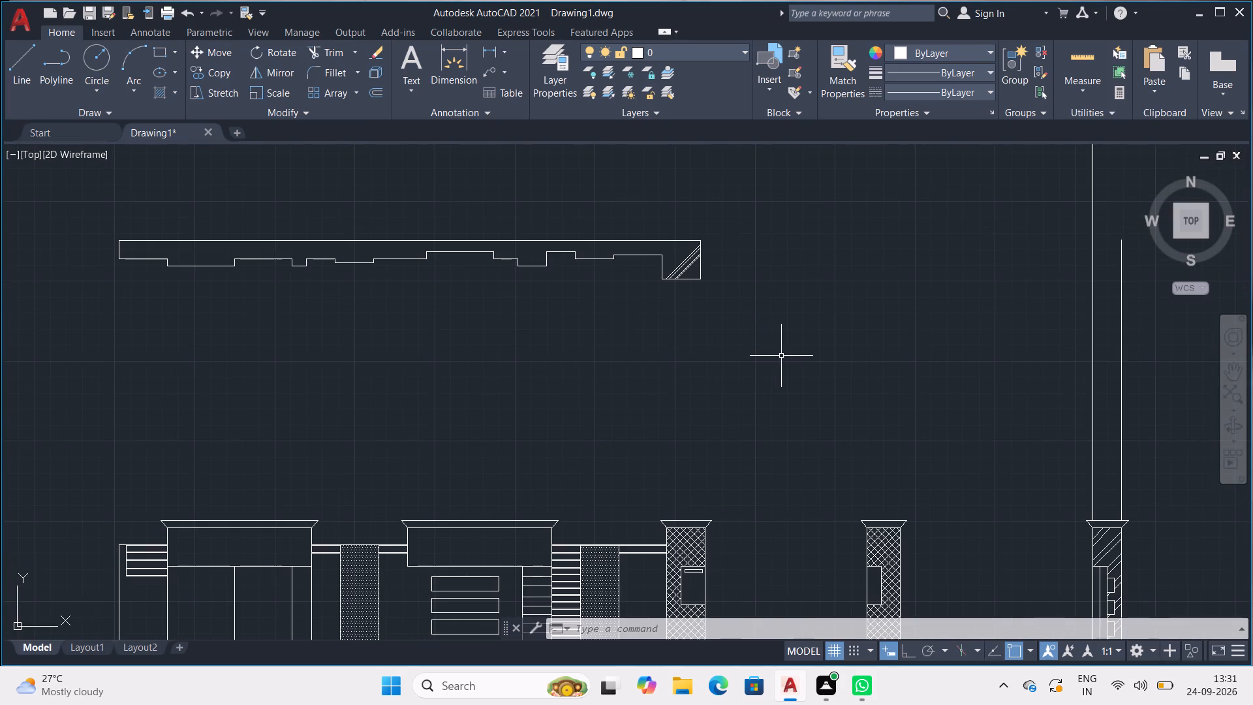
scroll(754, 364, "up", 1)
middle_click_drag(745, 370, 745, 543)
middle_click_drag(717, 441, 715, 487)
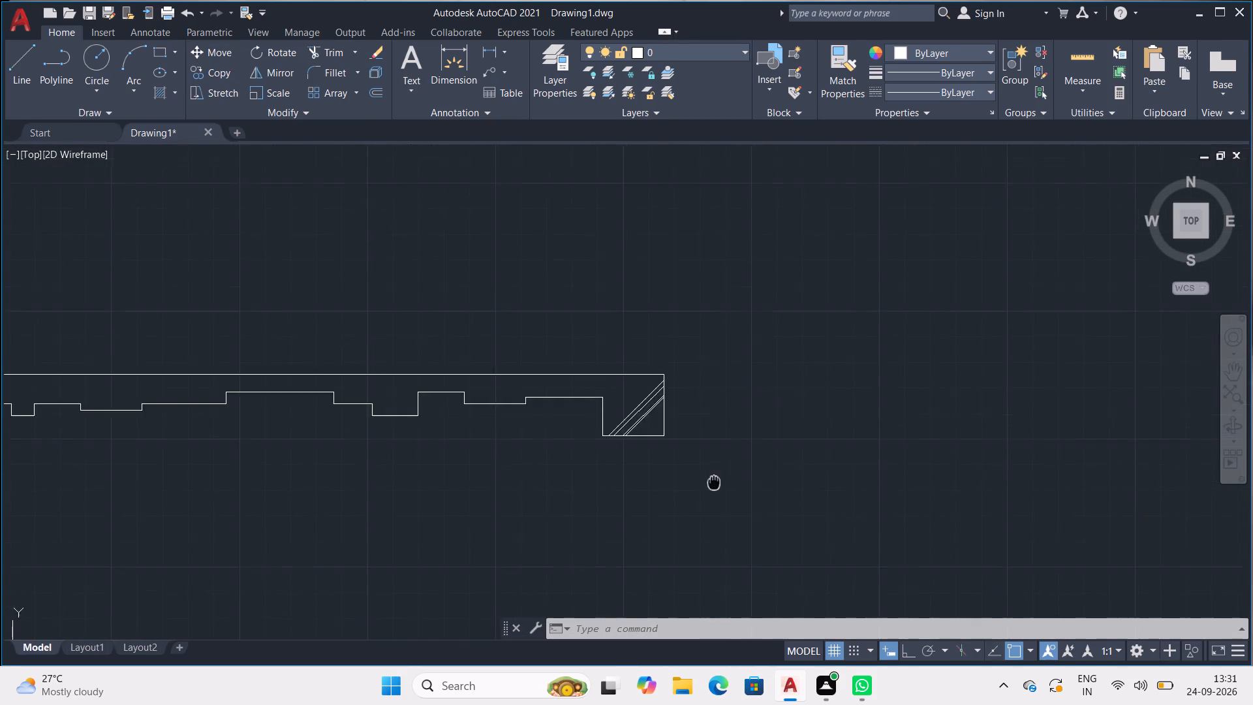
middle_click_drag(715, 487, 801, 580)
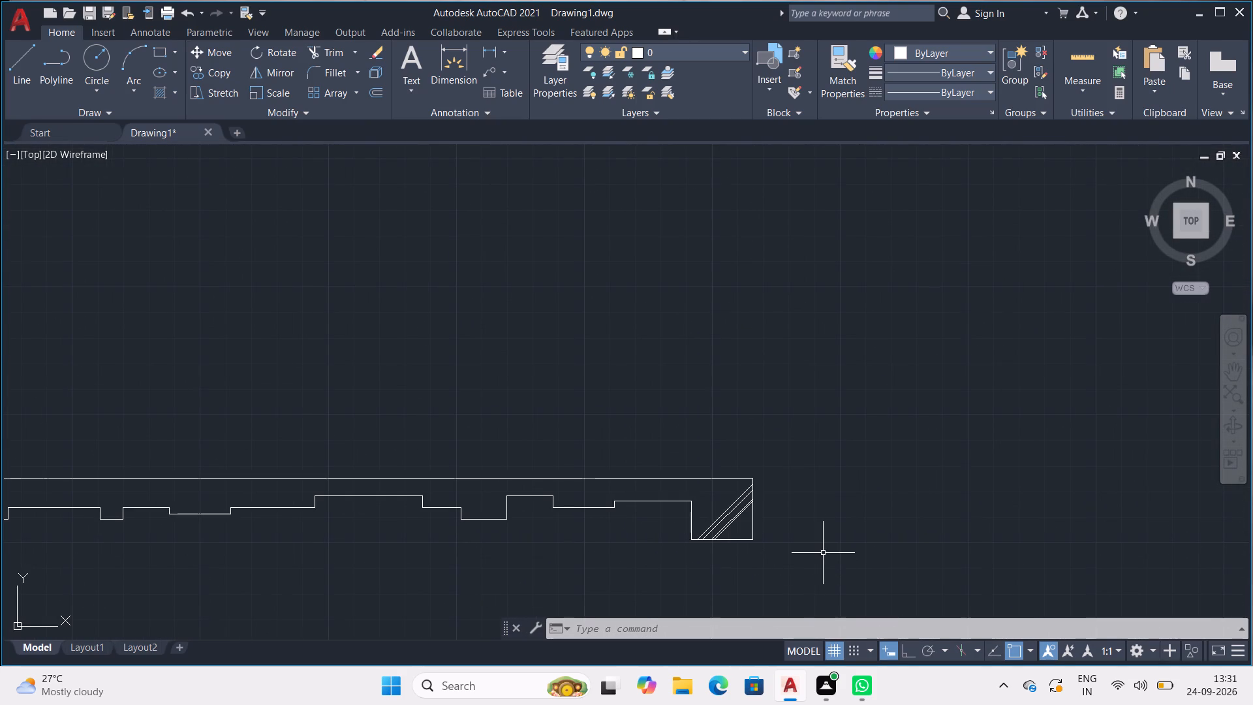
scroll(811, 530, "up", 2)
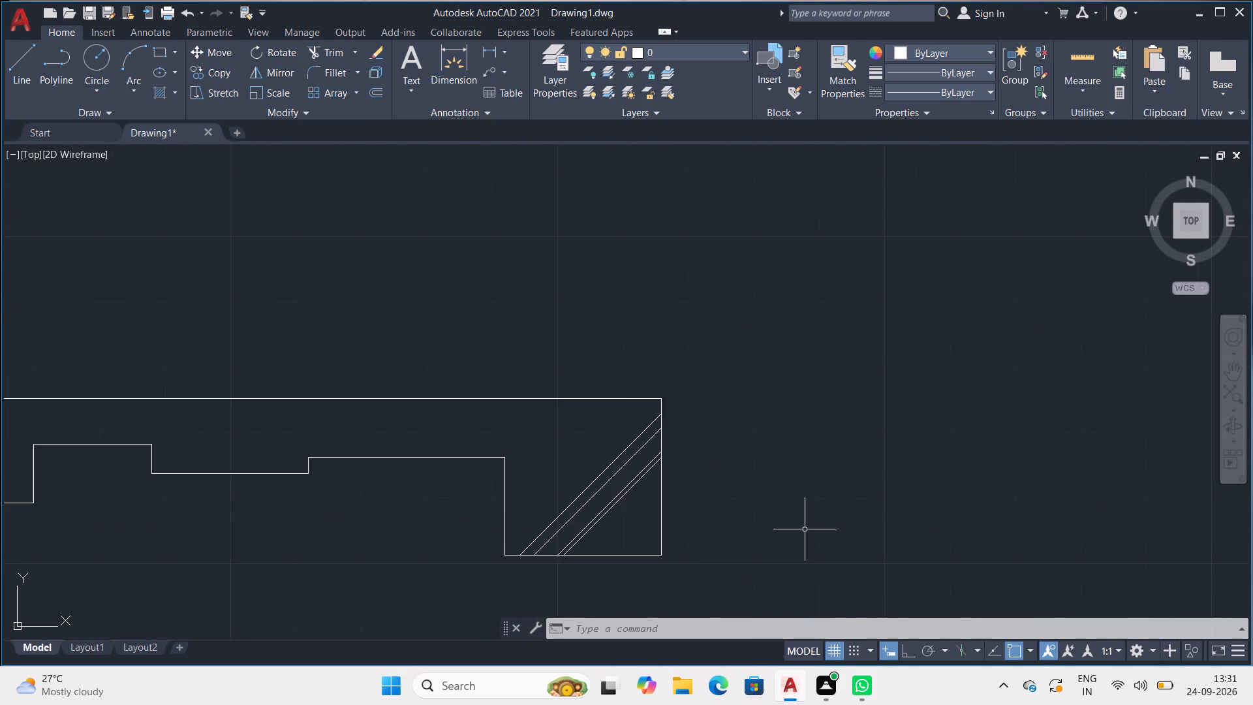
scroll(794, 529, "up", 1)
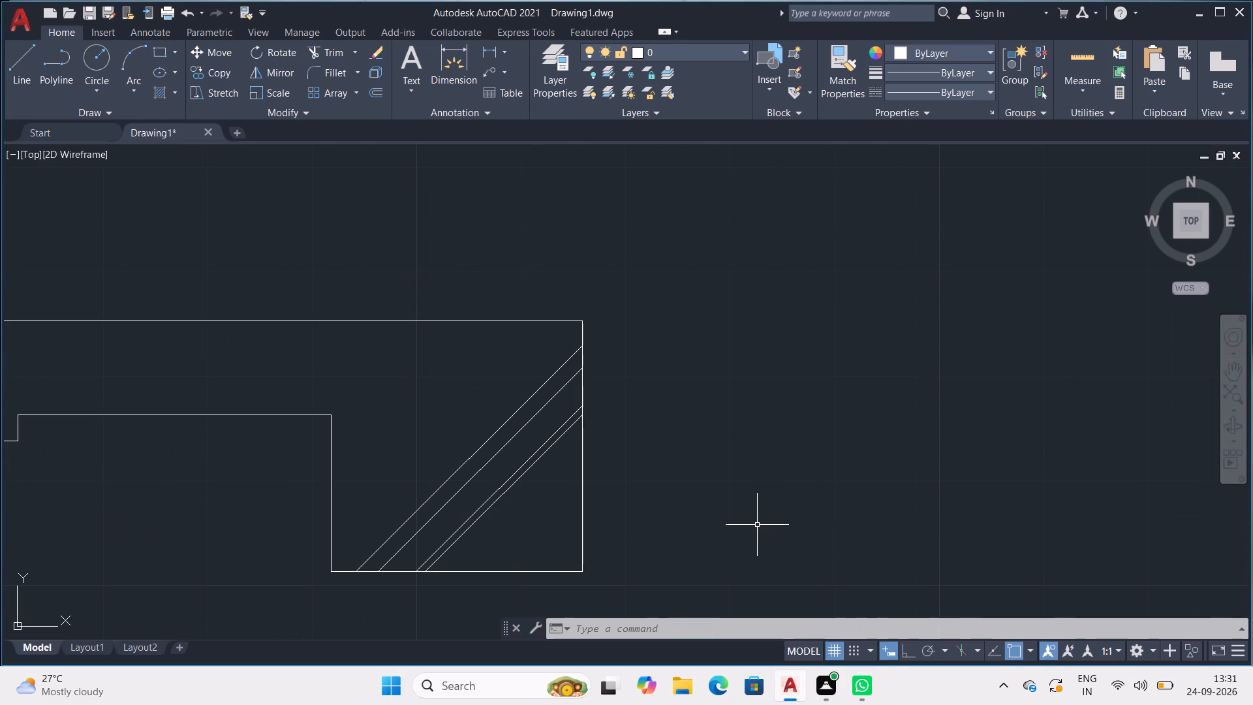
Move the end block's uppermost diagonal by its midpoint slightly down and to the right, closer to the neighbouring diagonal.
middle_click_drag(581, 491, 746, 490)
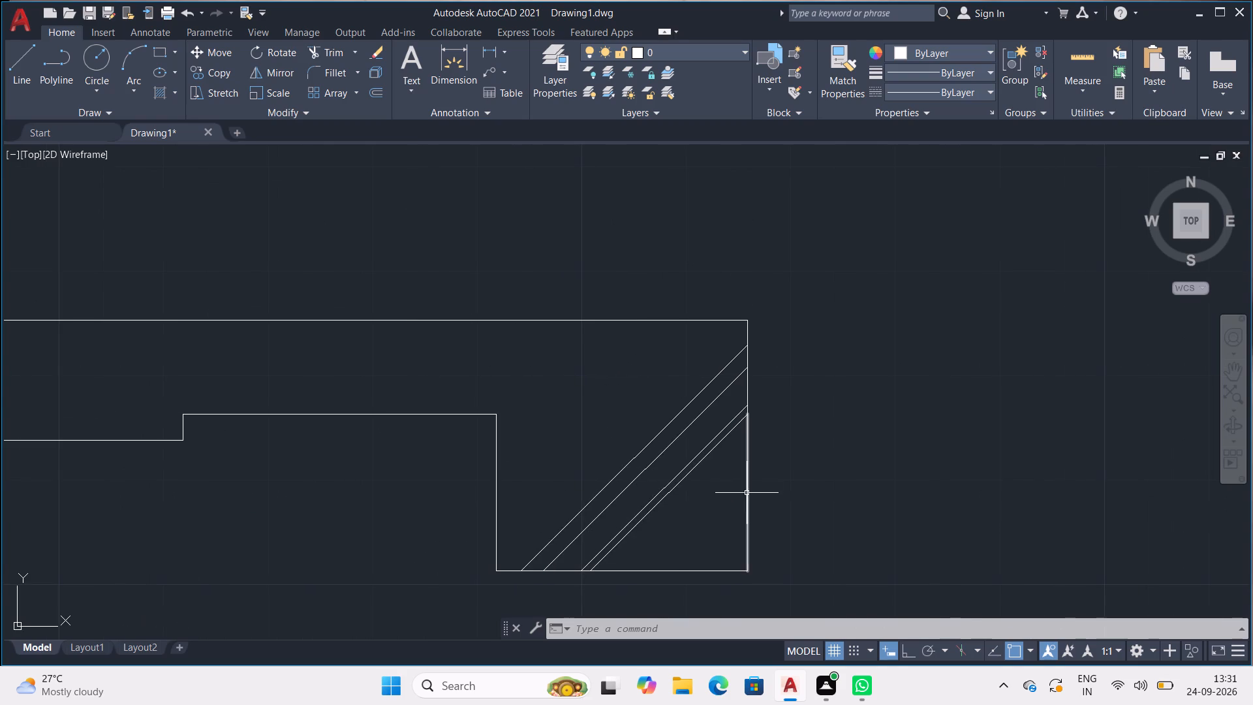
left_click(635, 457)
left_click(635, 457)
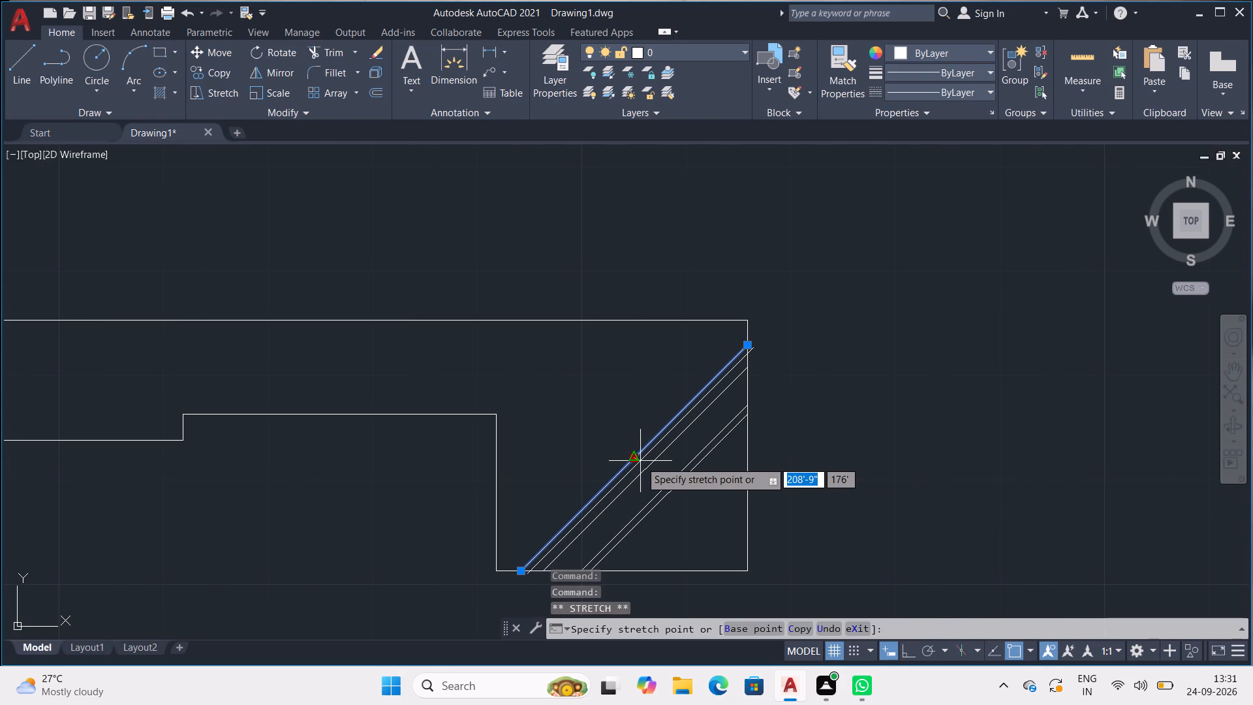
left_click(640, 461)
left_click(635, 461)
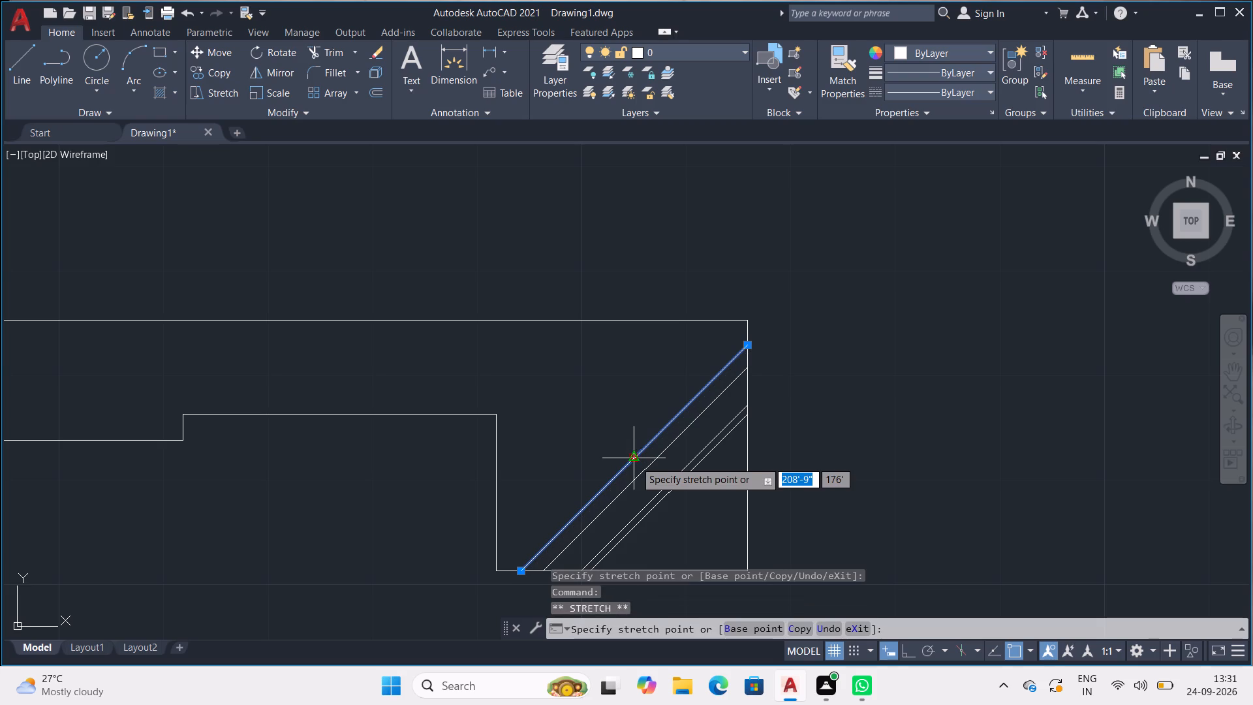
scroll(635, 461, "up", 5)
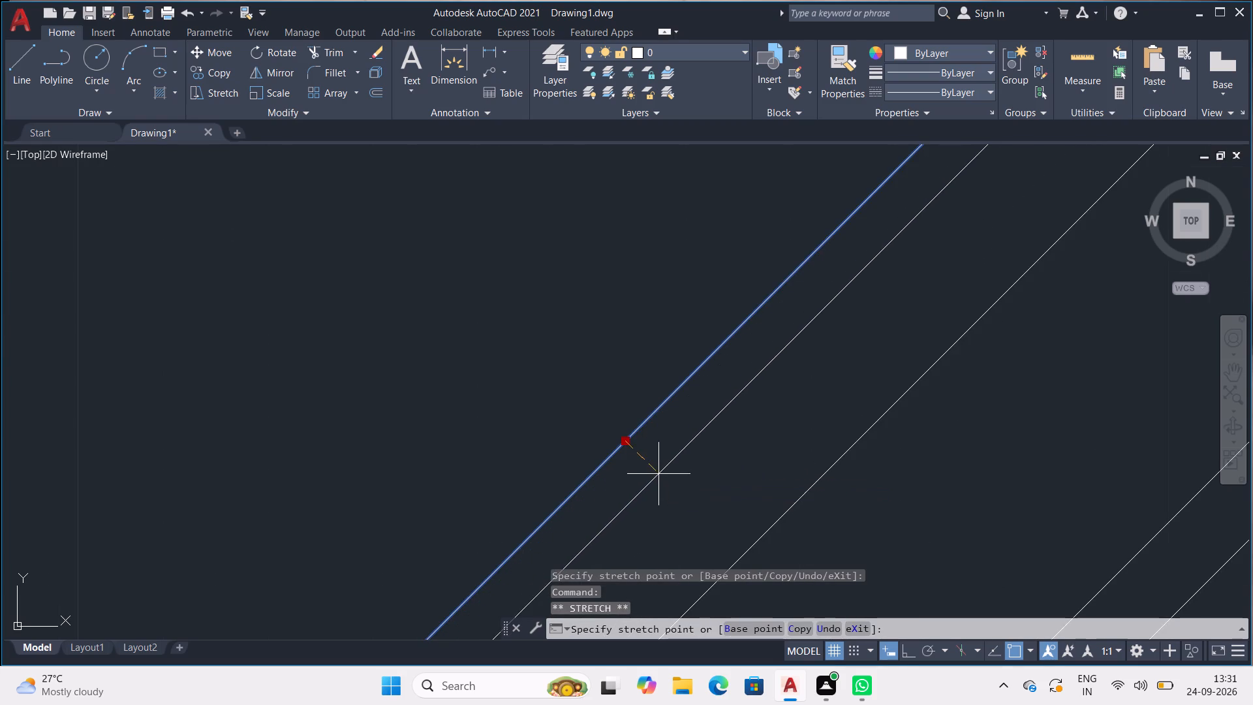
left_click(658, 474)
scroll(686, 462, "down", 2)
scroll(755, 473, "down", 3)
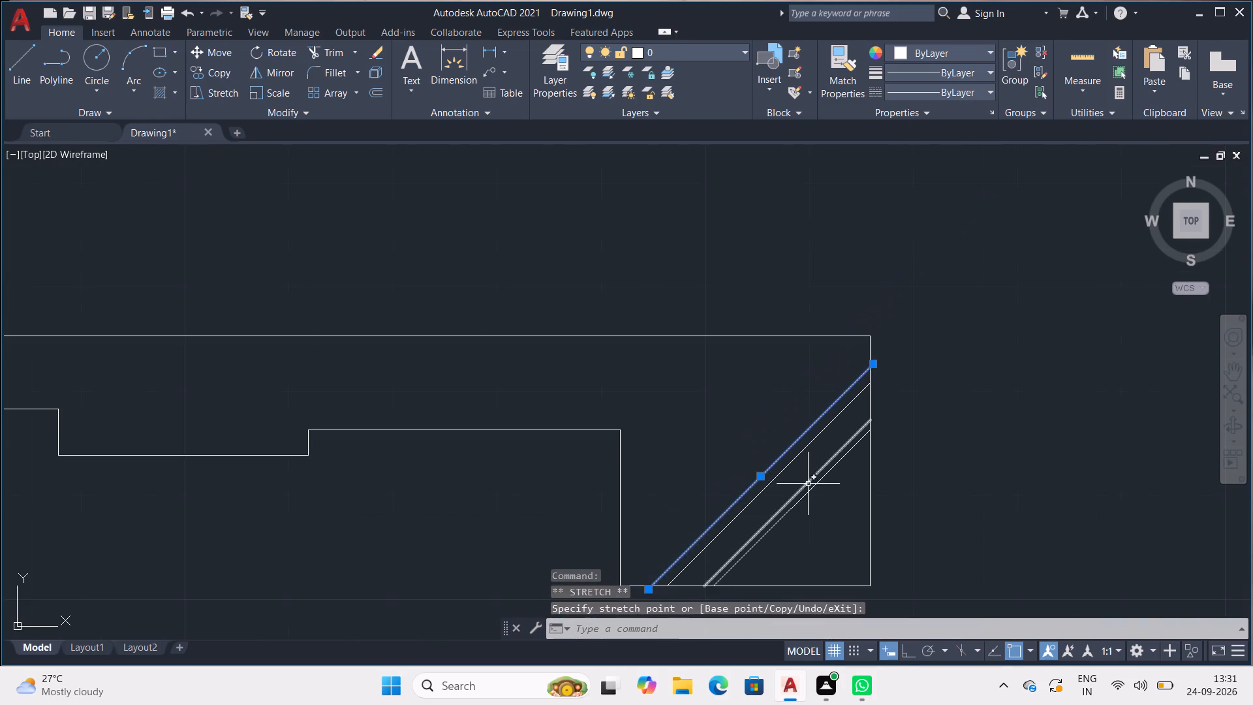
scroll(811, 484, "down", 2)
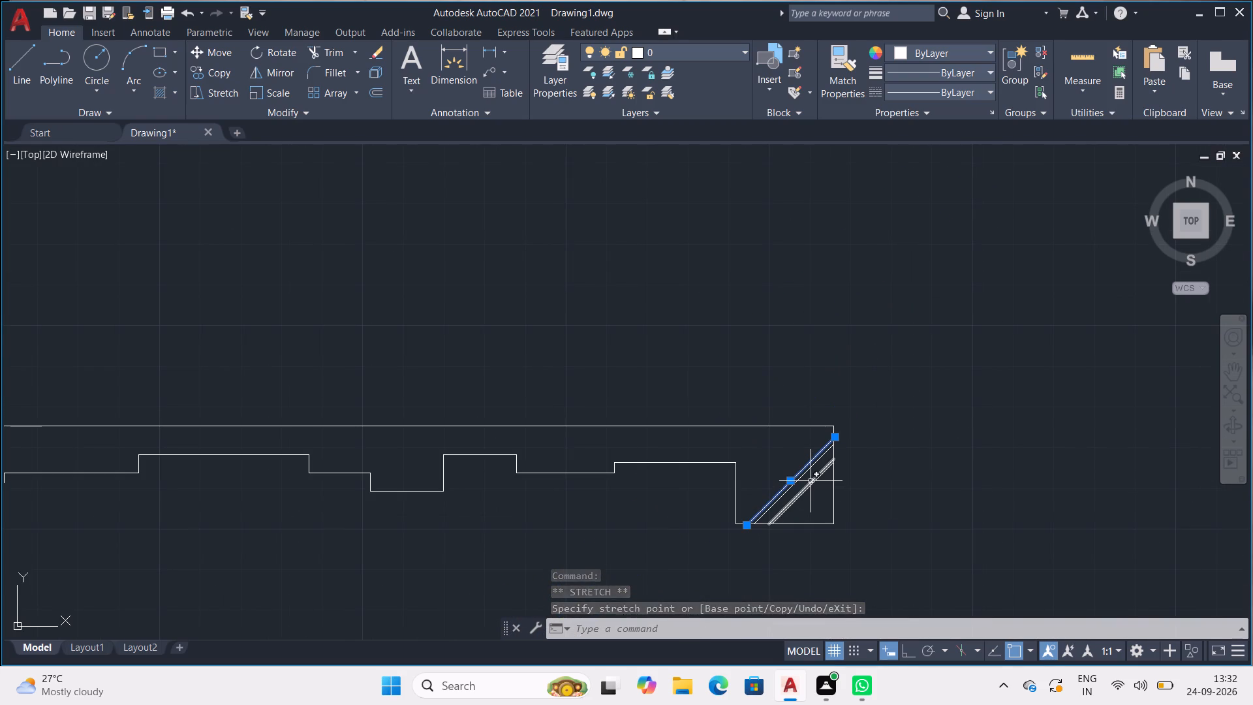
key("Escape")
key("Escape")
Trim the end block's right and bottom edges where they run past the lowest diagonal, removing the lower-right corner.
type("TR")
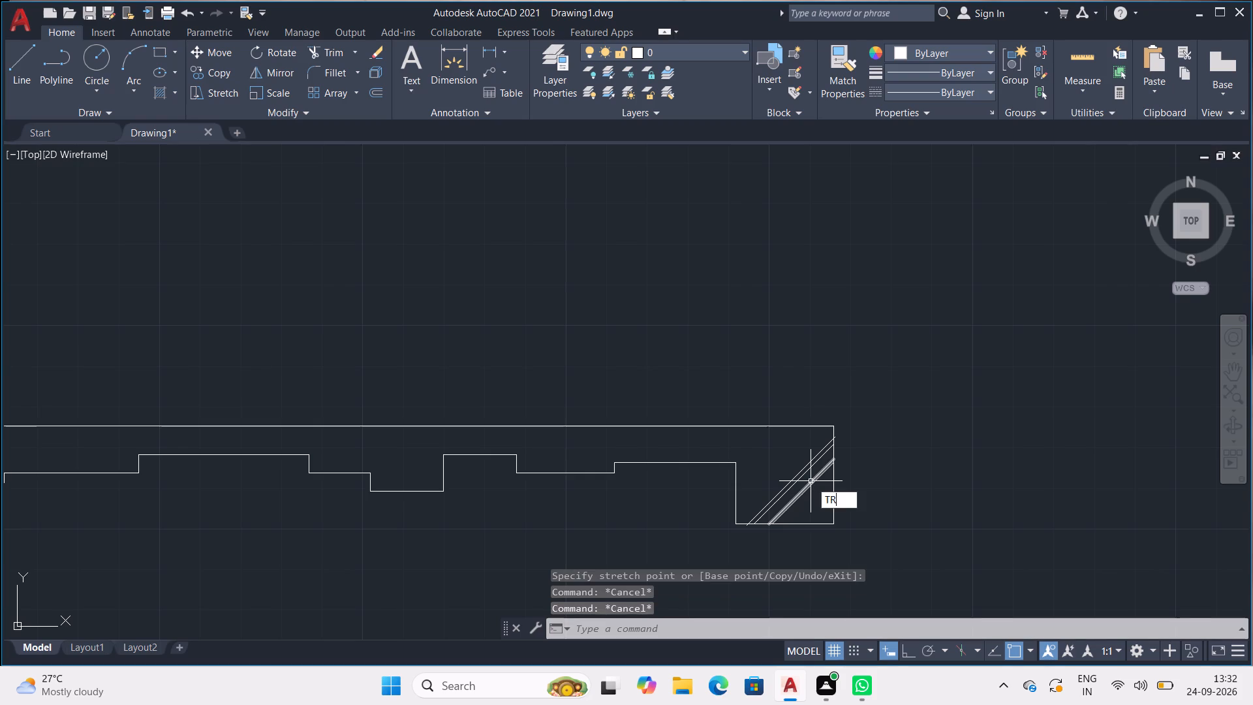
key("Return")
left_click_drag(842, 480, 822, 493)
left_click_drag(824, 495, 814, 533)
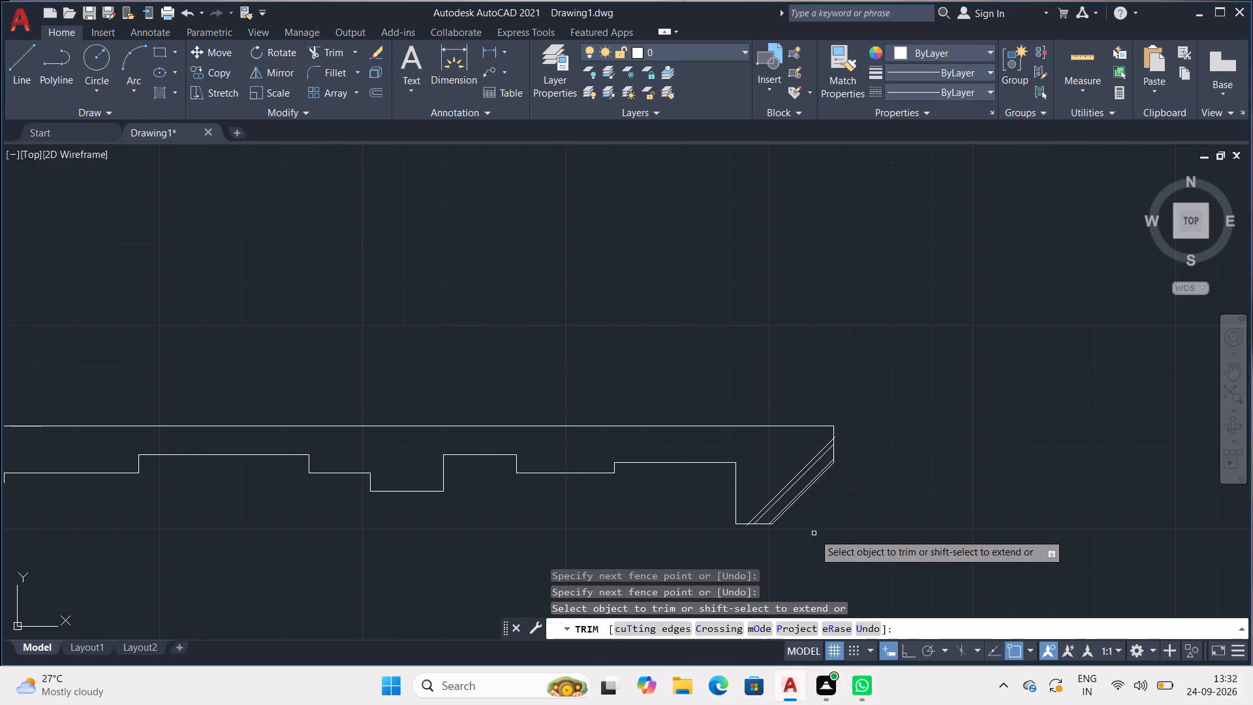
Trim both overhanging ends of the uppermost diagonal at the end block's right and bottom edges.
scroll(863, 439, "up", 4)
scroll(694, 430, "up", 1)
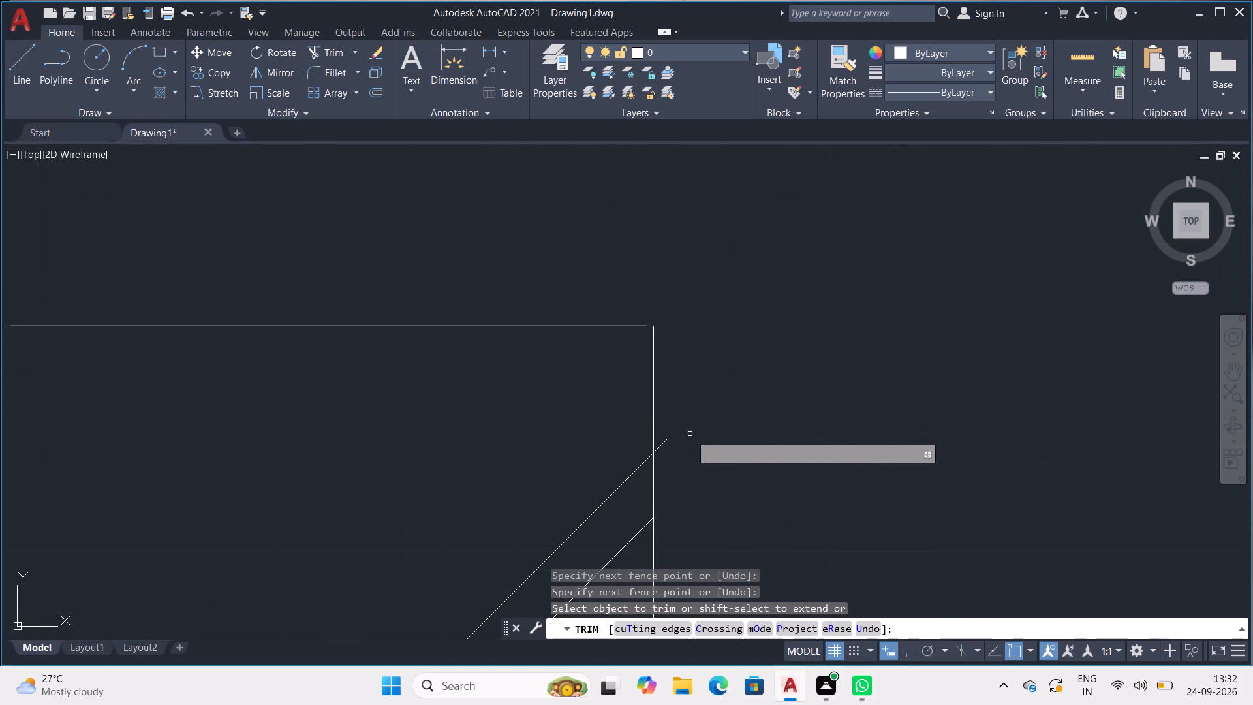
left_click(662, 445)
scroll(722, 420, "down", 3)
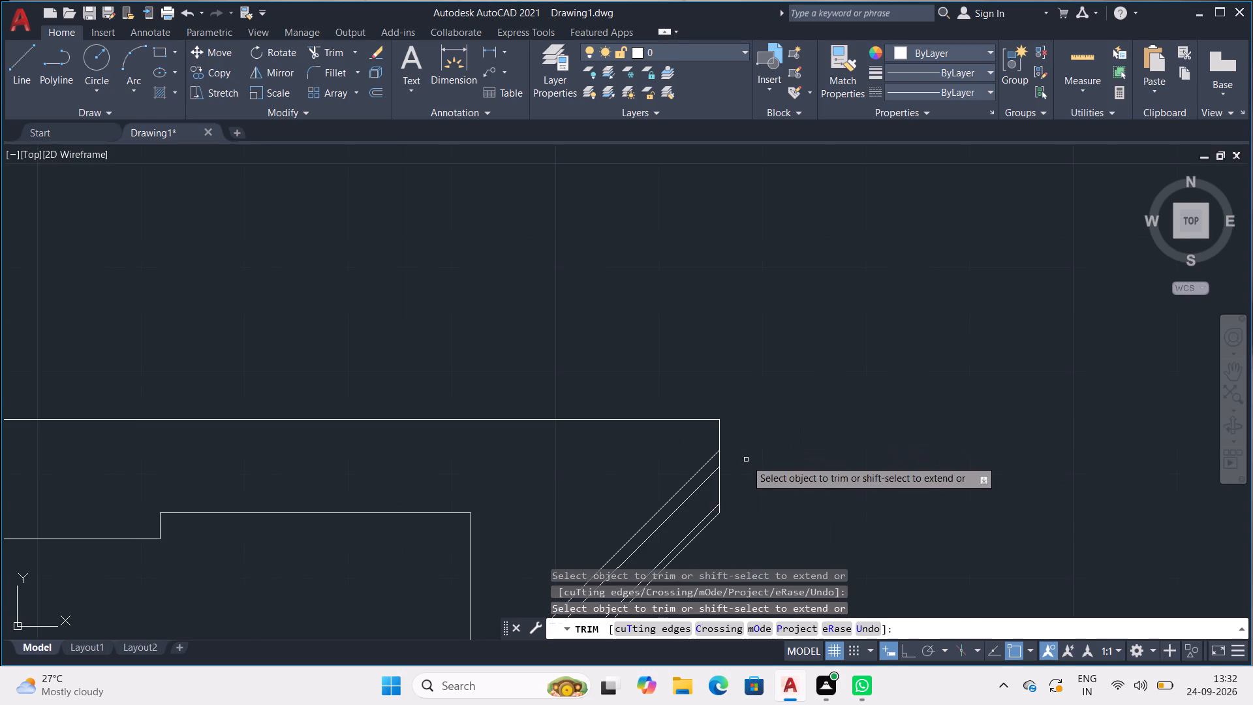
middle_click_drag(743, 462, 839, 298)
scroll(591, 508, "up", 3)
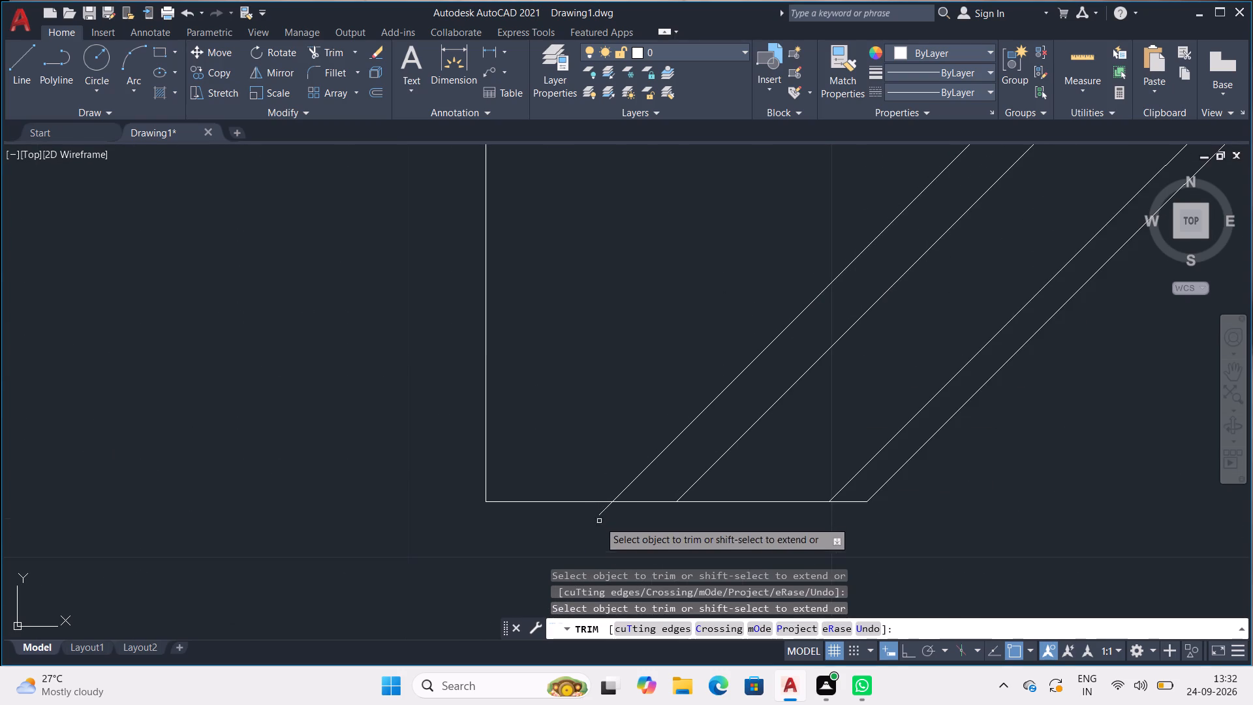
left_click(606, 509)
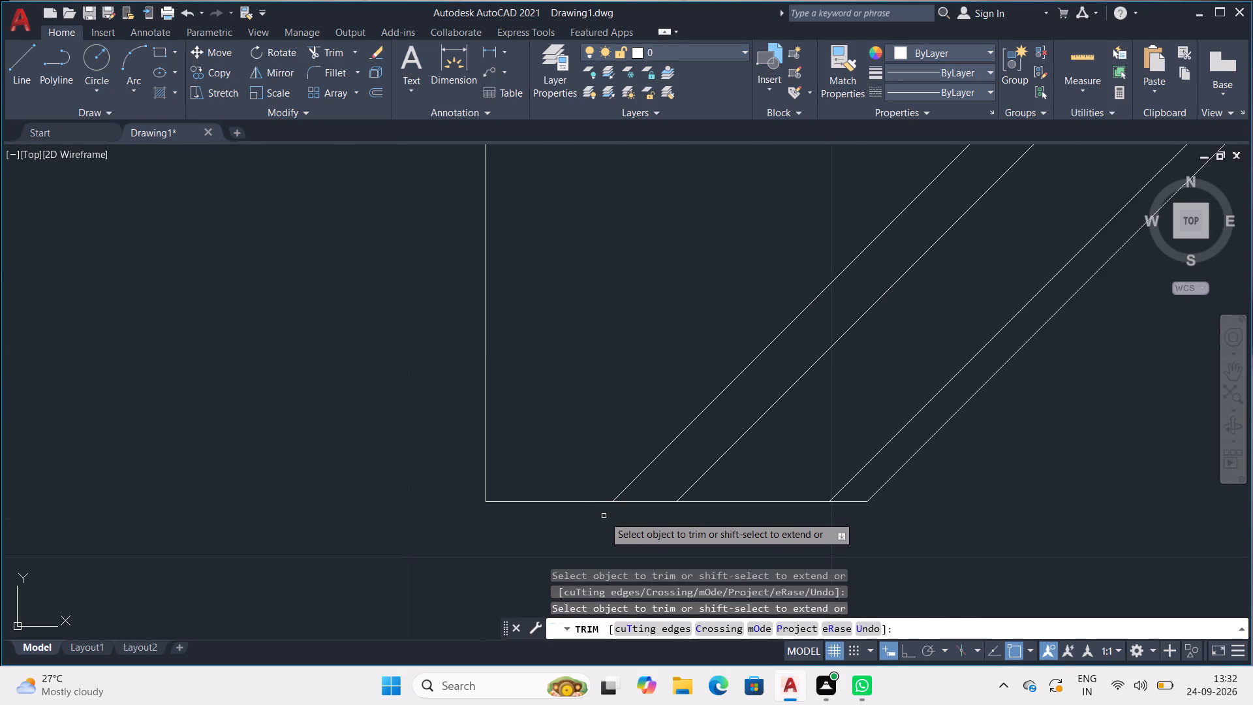
scroll(651, 429, "down", 1)
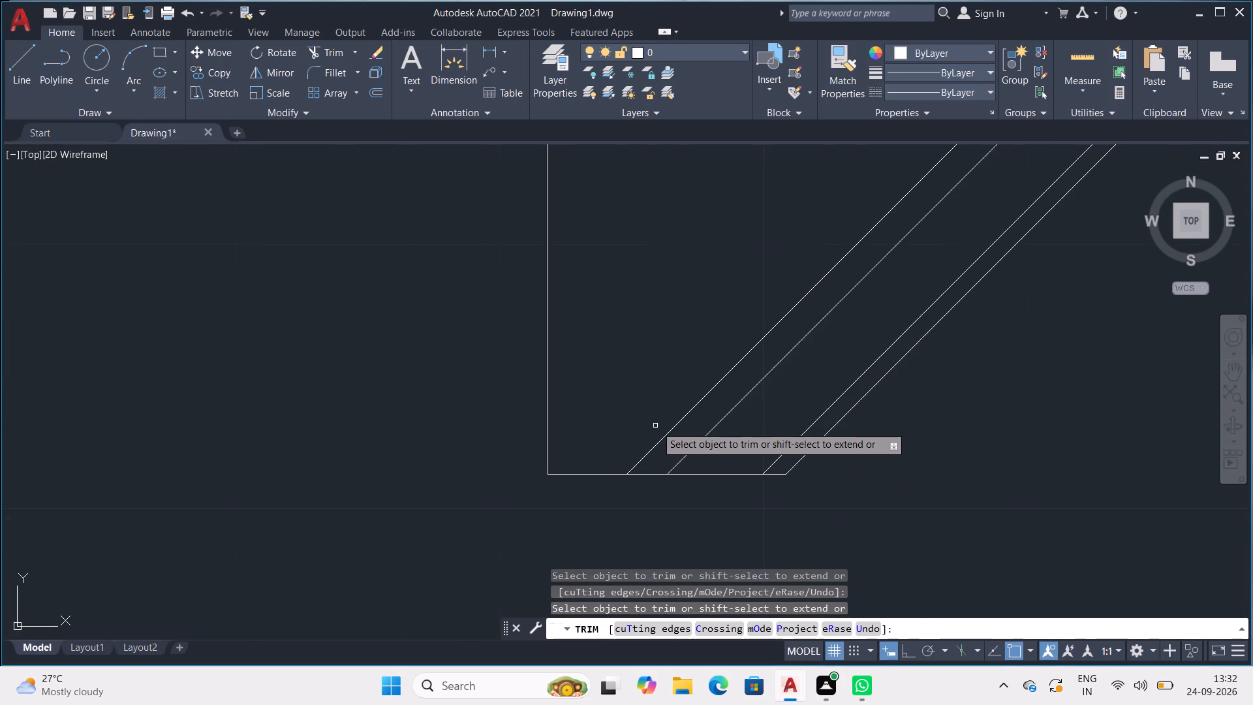
scroll(670, 418, "down", 3)
middle_click_drag(696, 391, 677, 491)
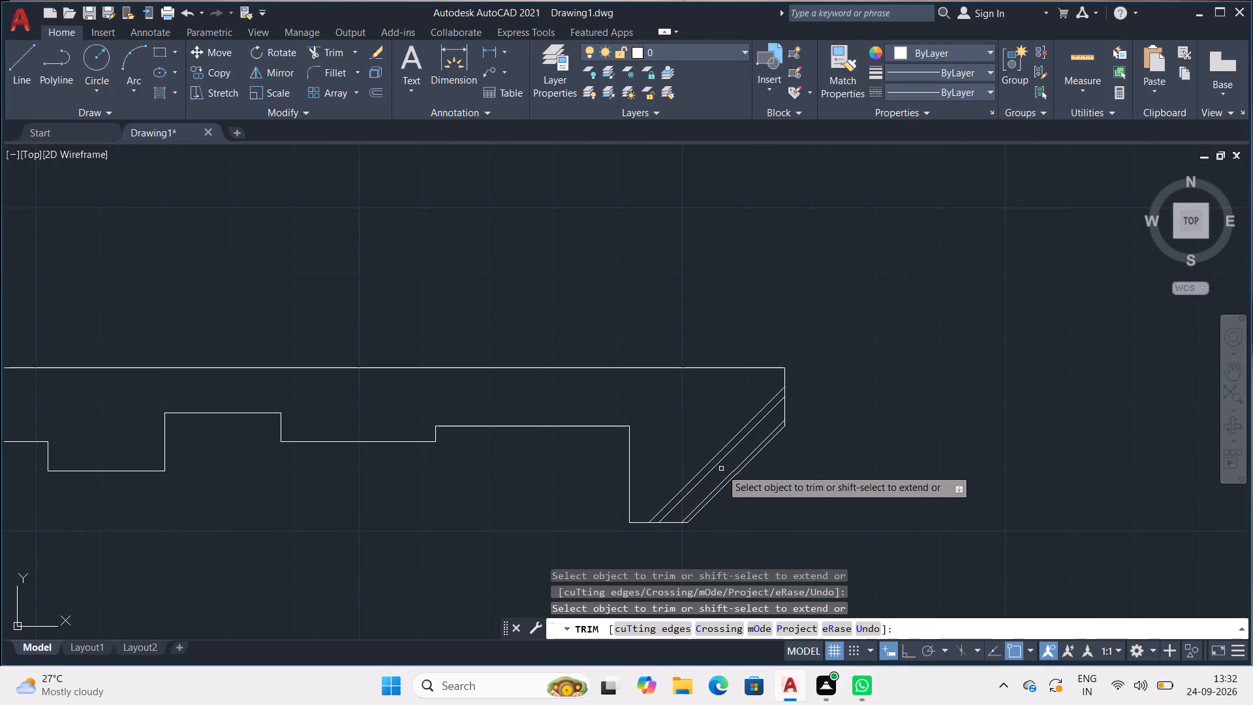
key("Escape")
key("Escape")
key("Escape")
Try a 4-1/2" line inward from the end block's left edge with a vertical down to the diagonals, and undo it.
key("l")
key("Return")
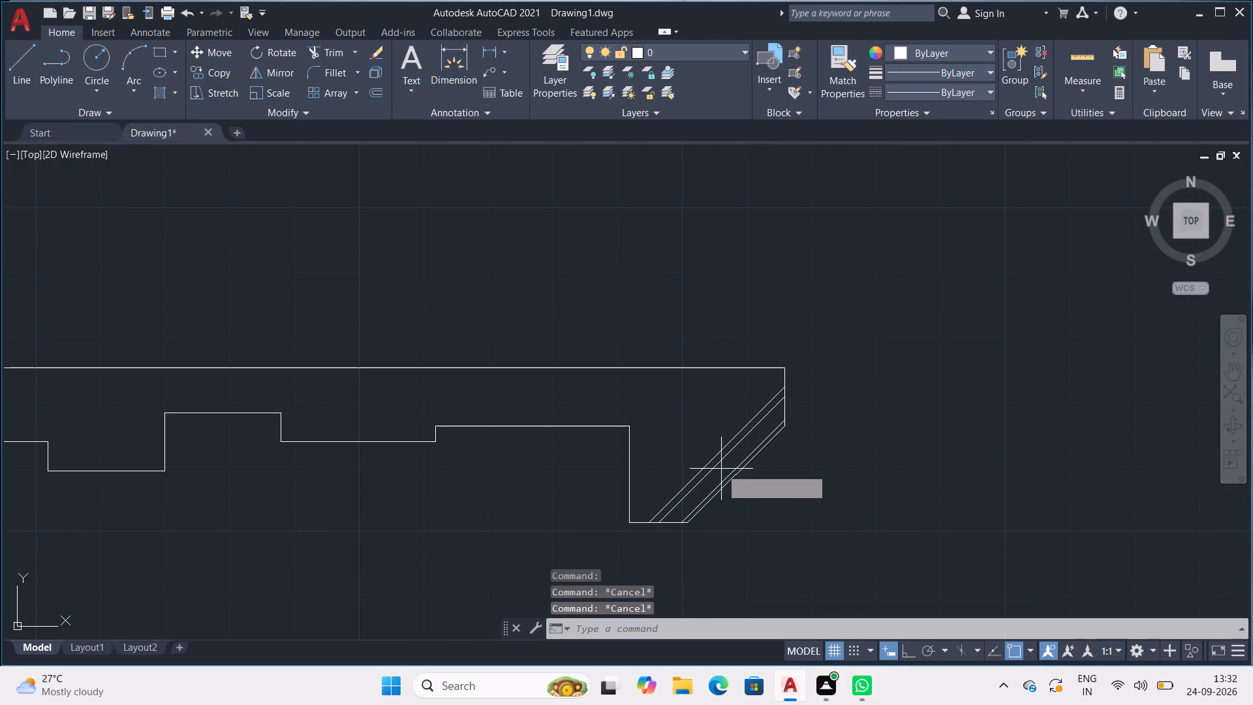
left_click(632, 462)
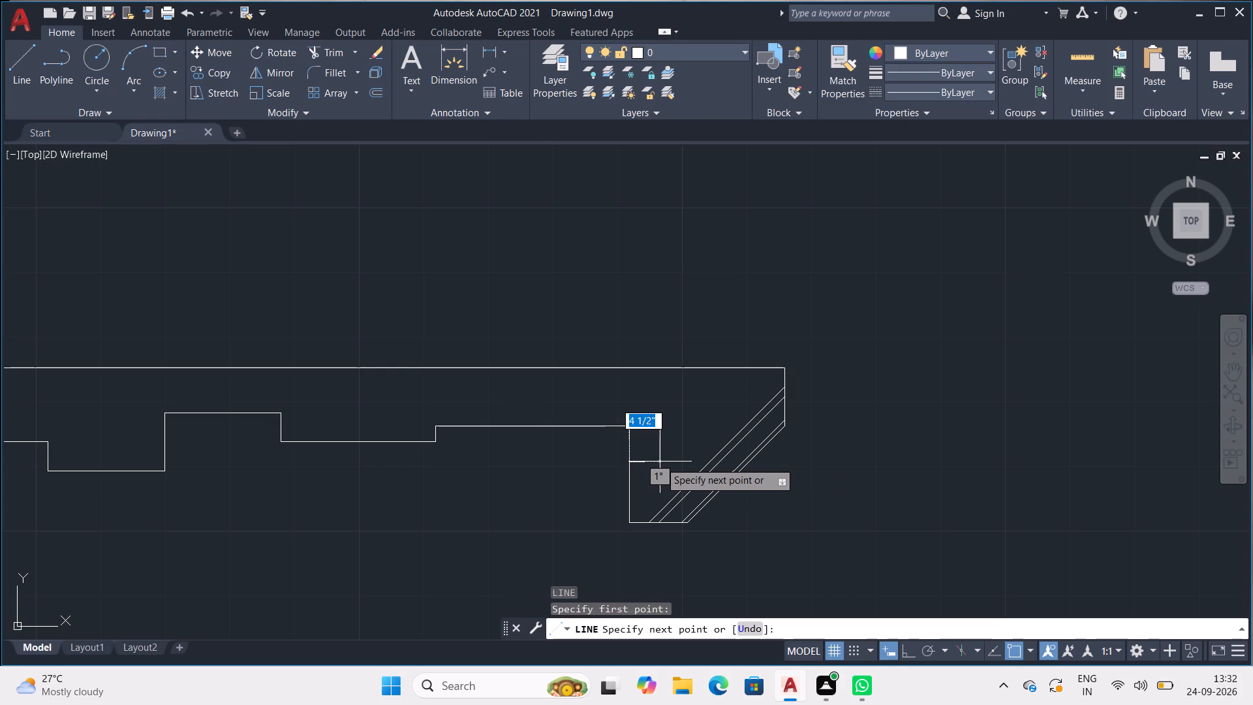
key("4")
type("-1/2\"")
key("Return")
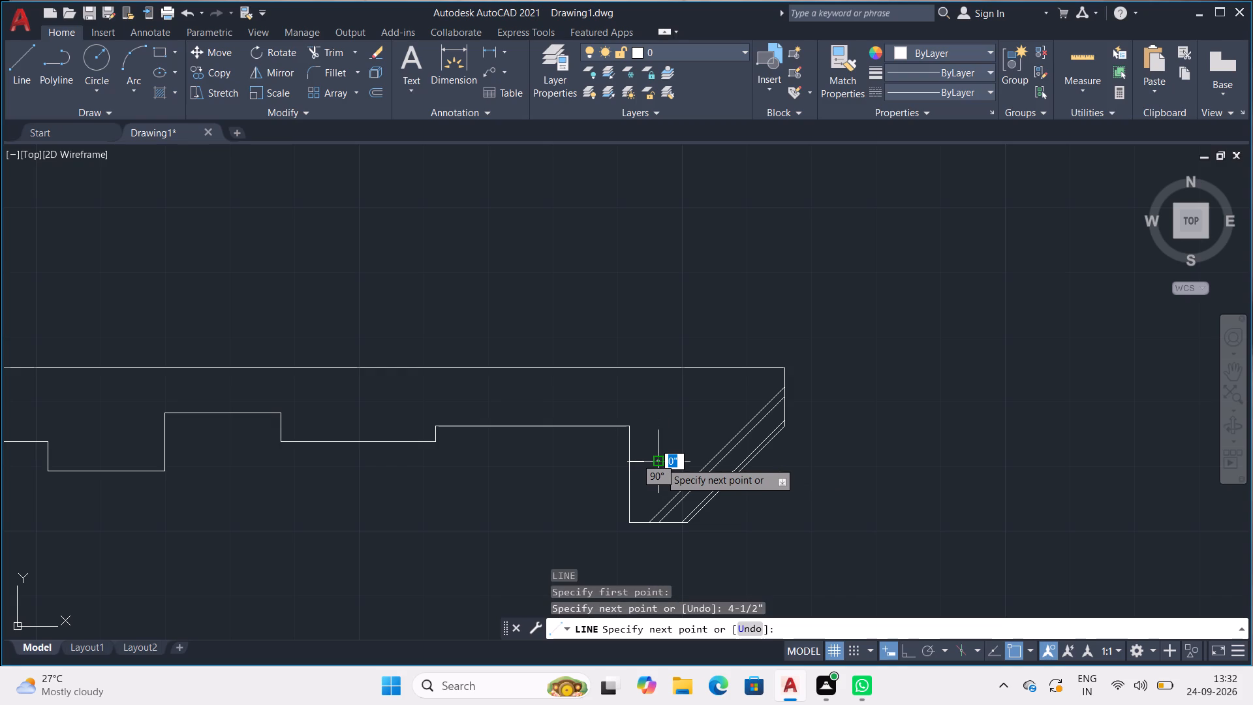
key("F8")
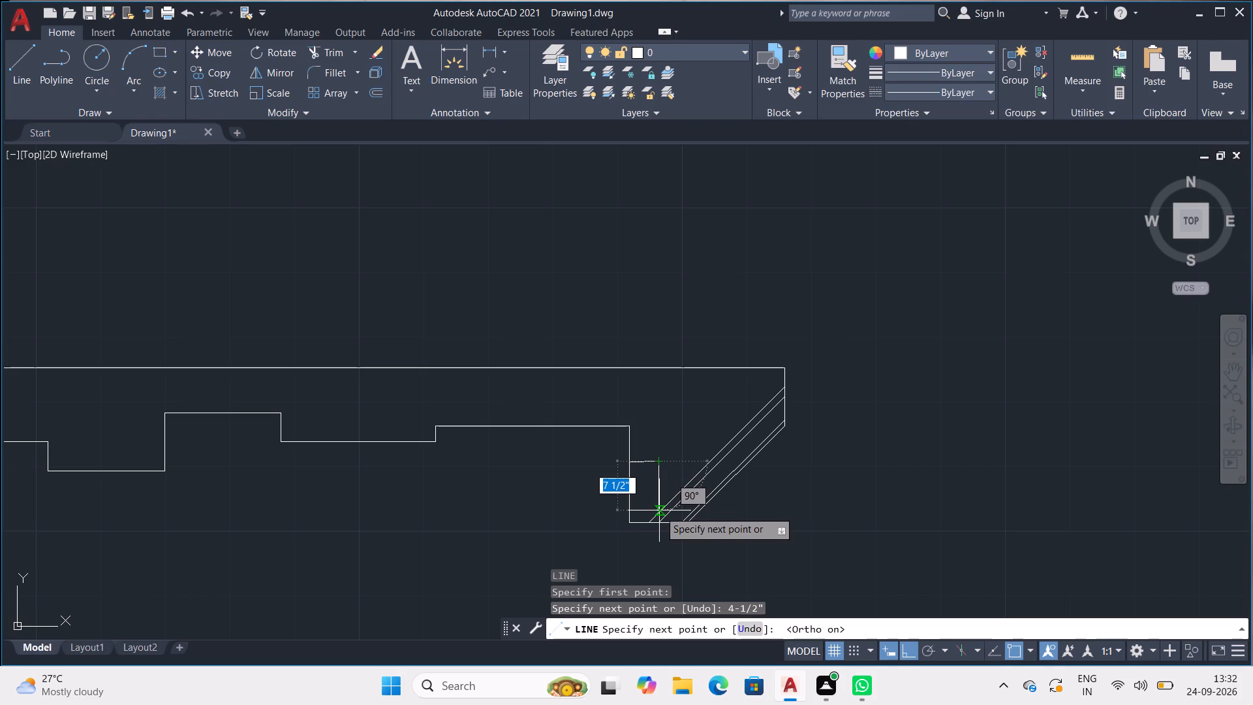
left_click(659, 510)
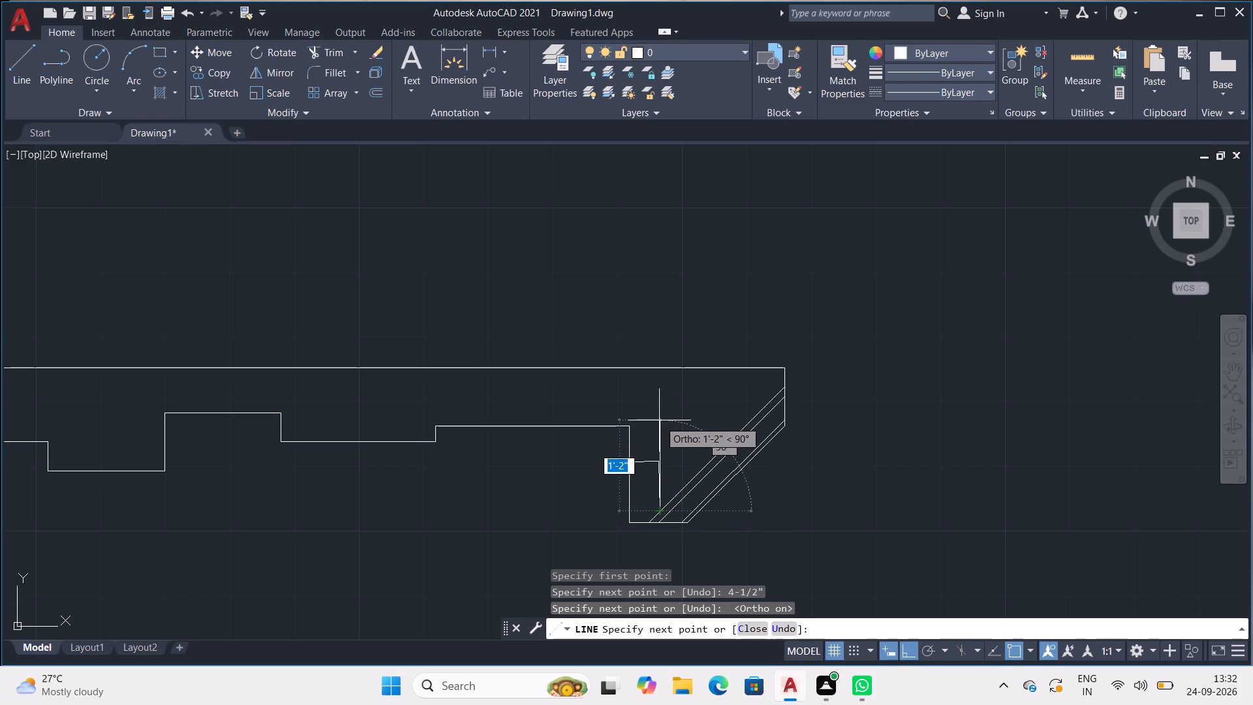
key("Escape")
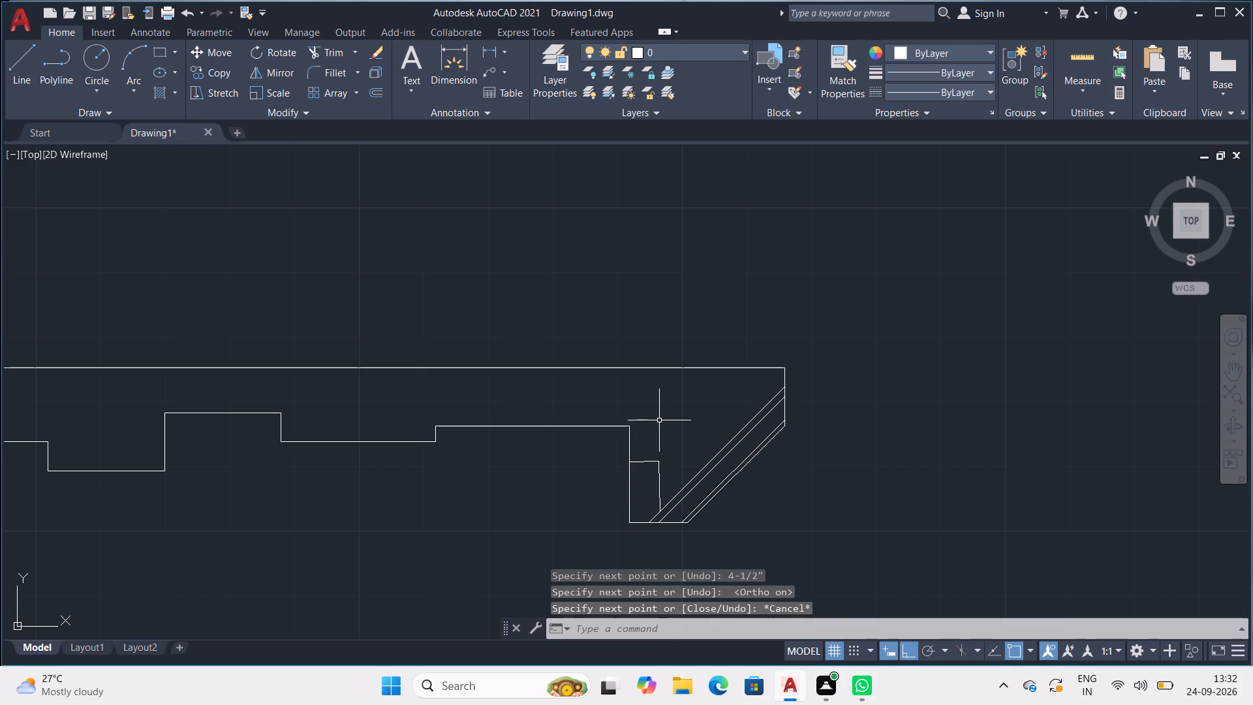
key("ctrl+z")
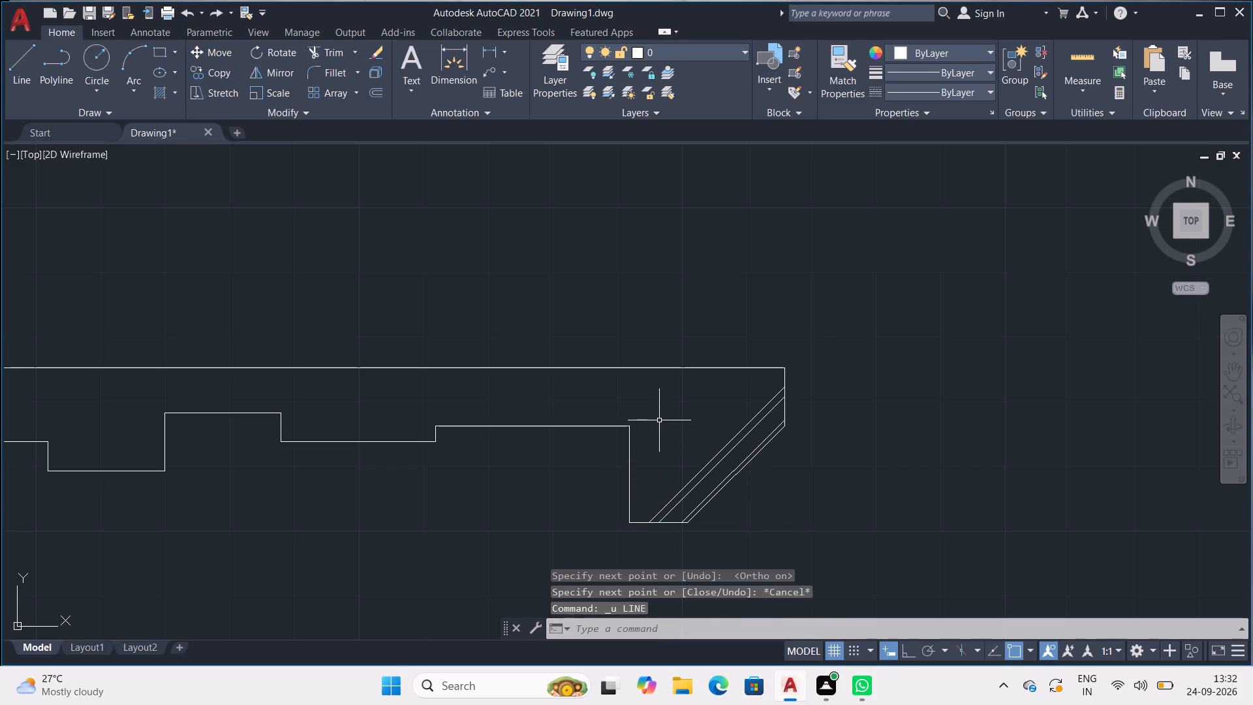
With Ortho on, draw a 4-1/2" line rightward from the end block's left edge and a vertical through its end, crossing both wall edges.
key("F8")
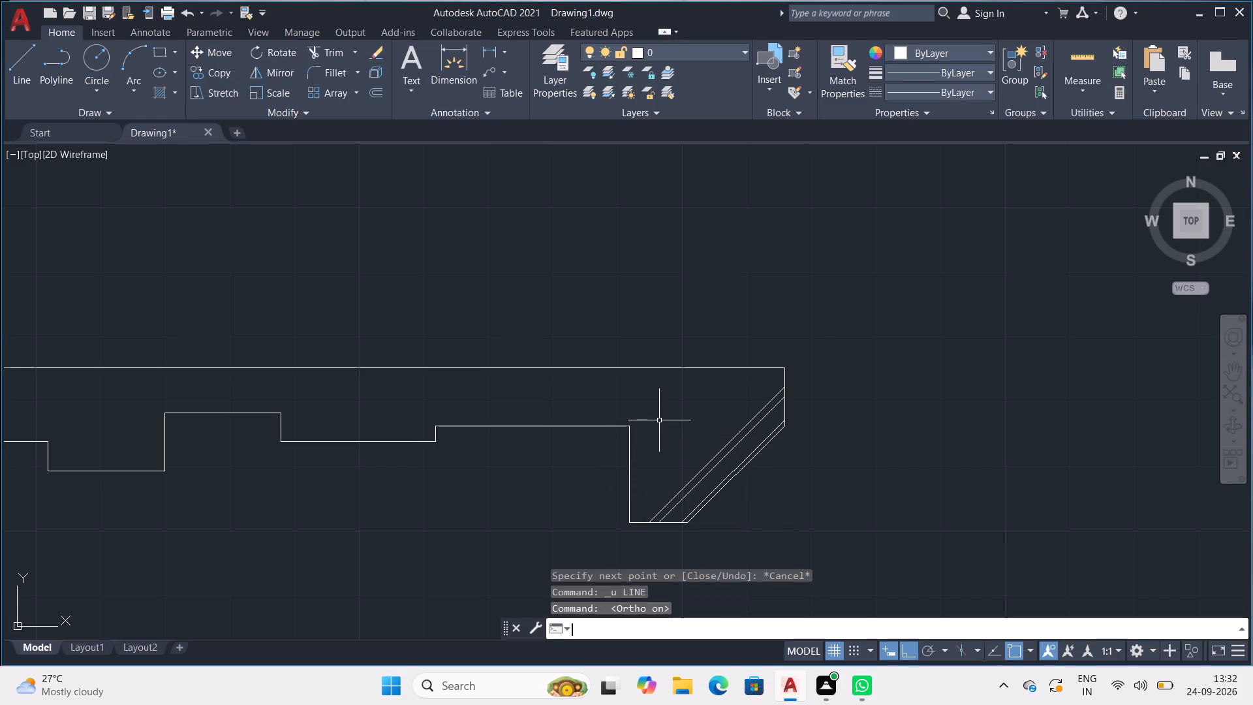
key("l")
key("Return")
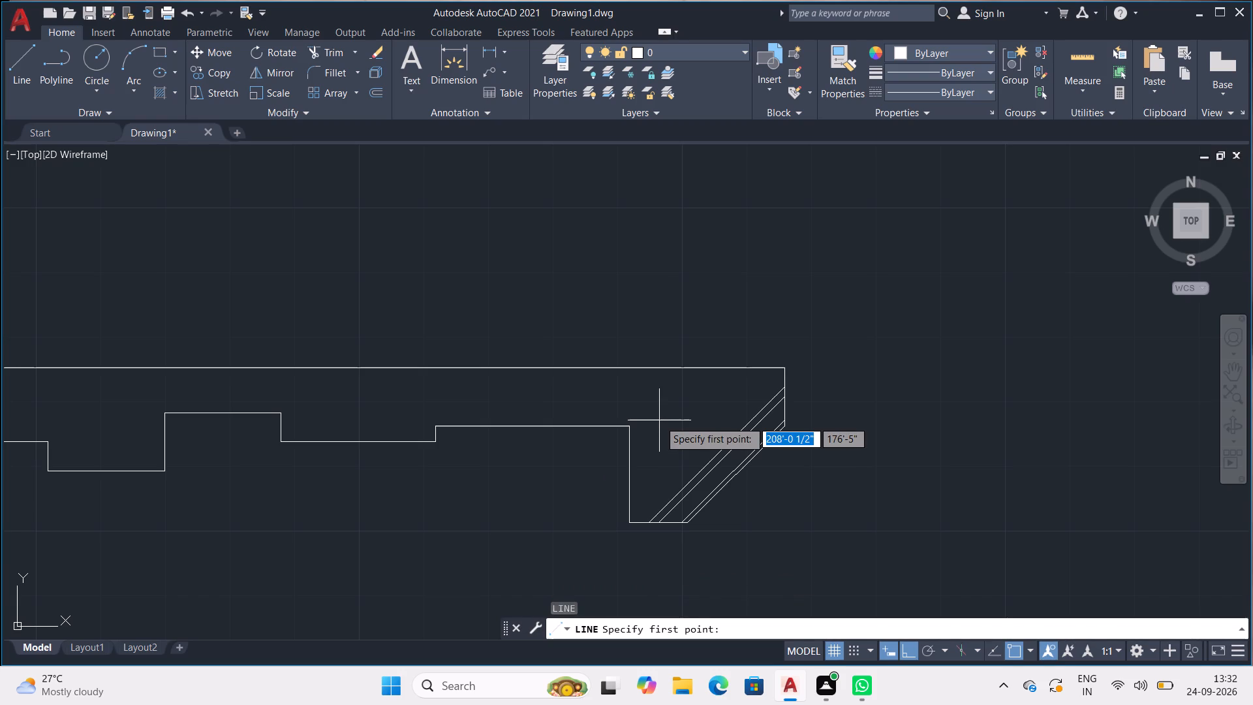
left_click(629, 459)
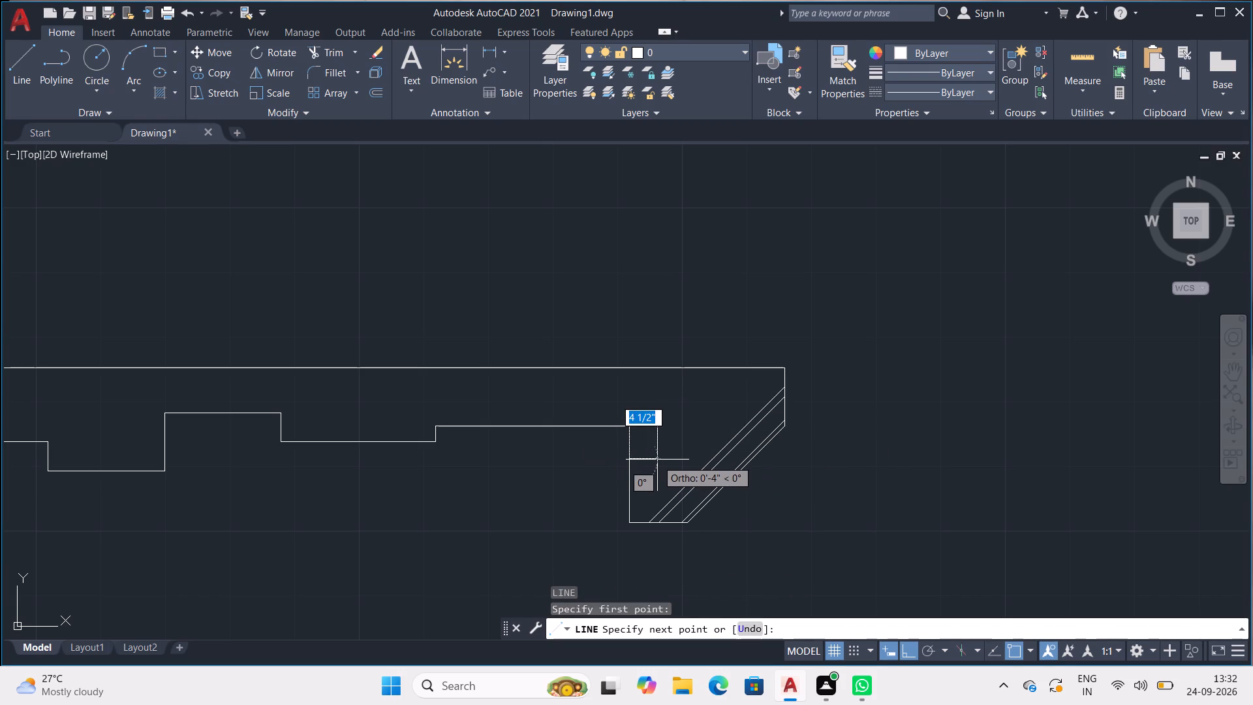
type("4-1/2")
key("shift+quotedbl")
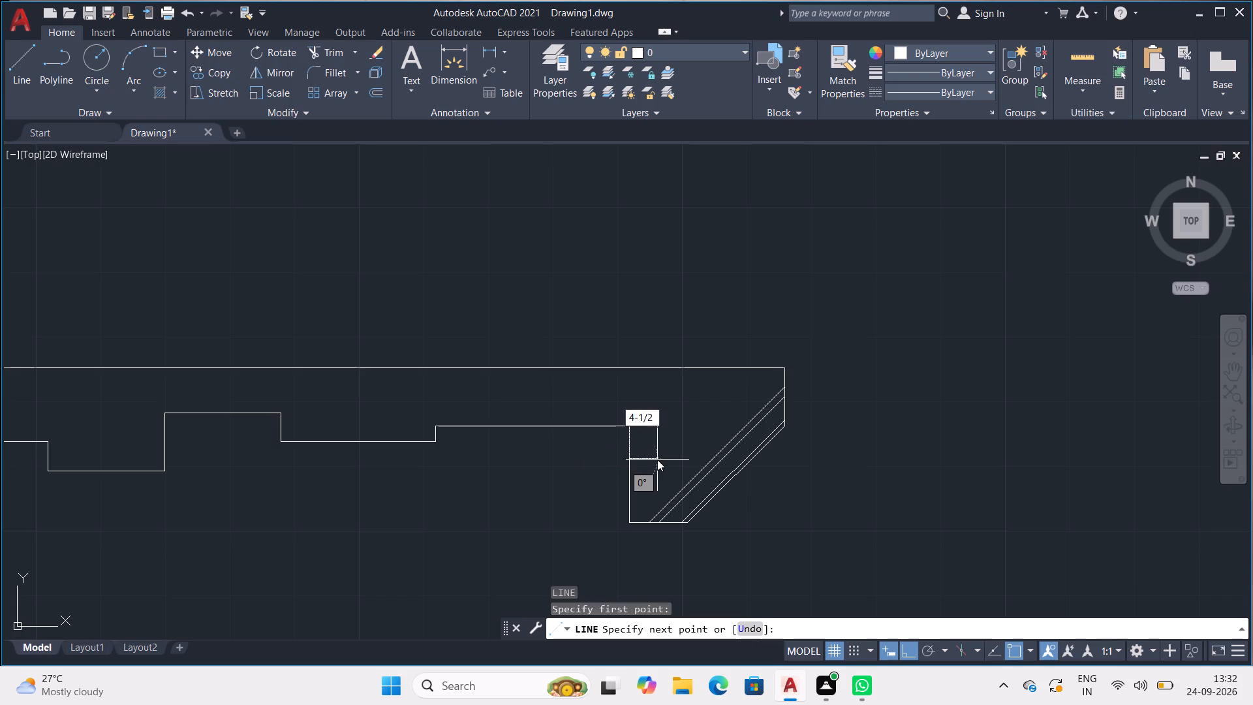
key("Return")
left_click(657, 460)
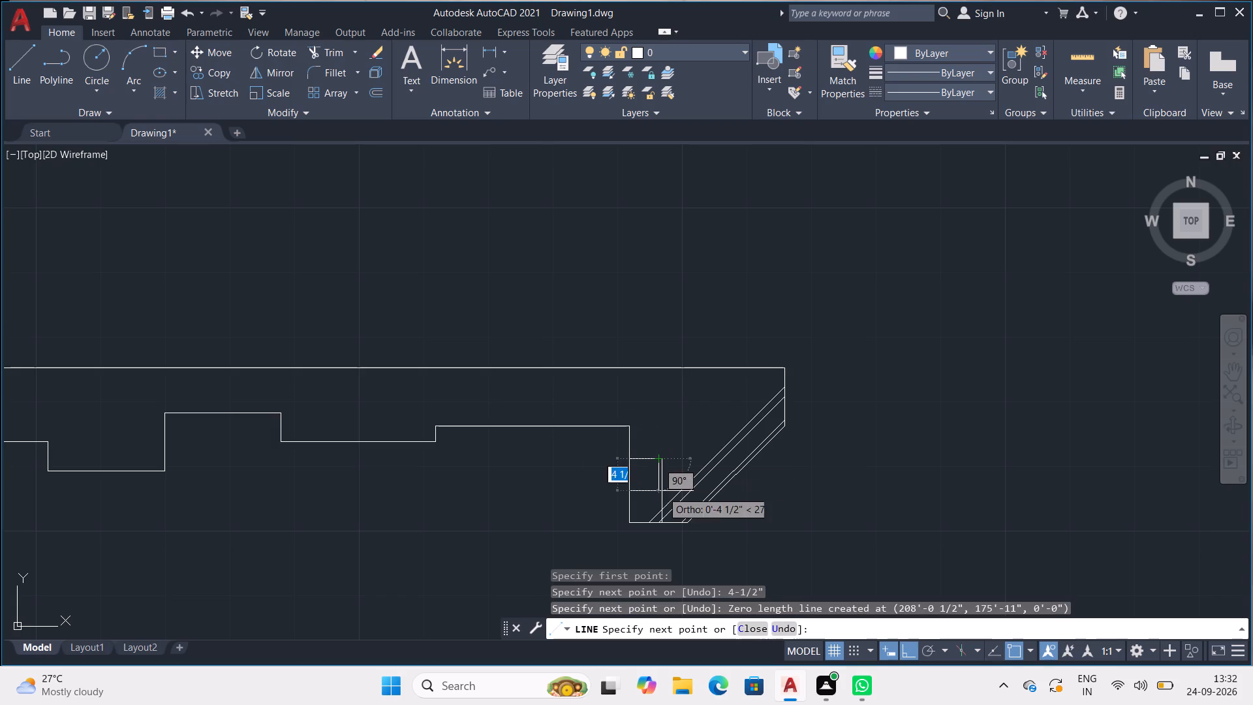
left_click(658, 550)
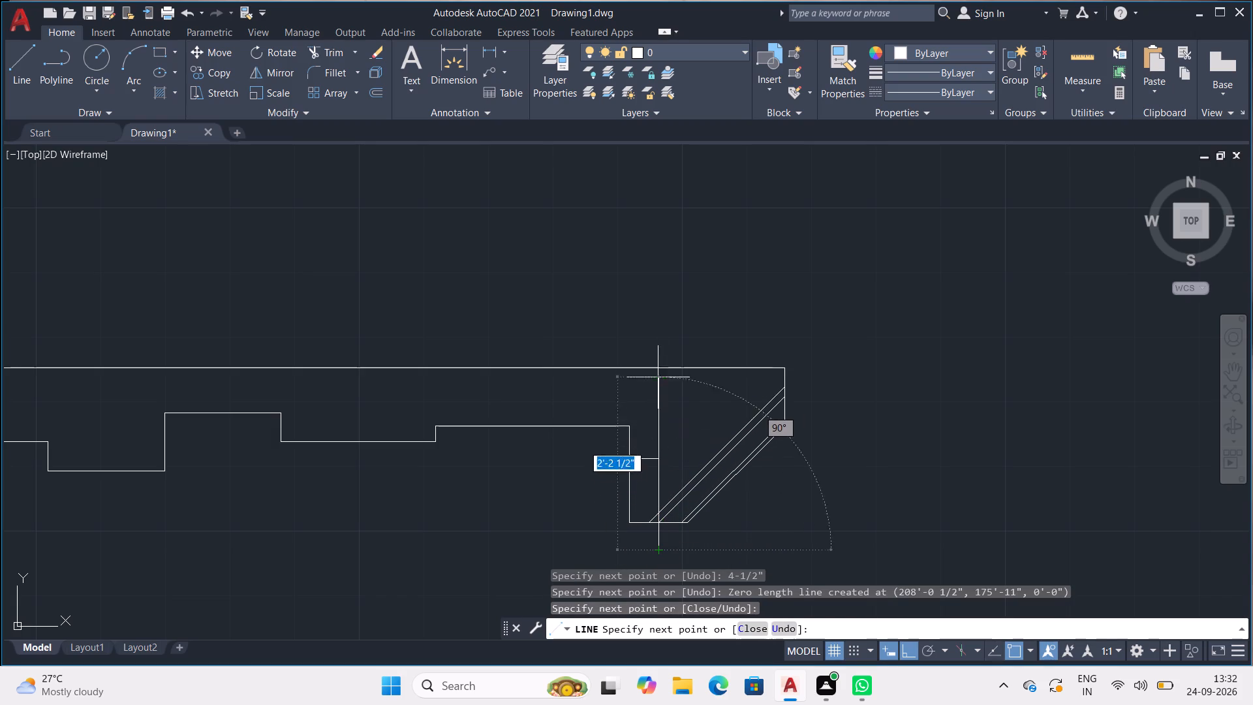
left_click(654, 337)
key("Escape")
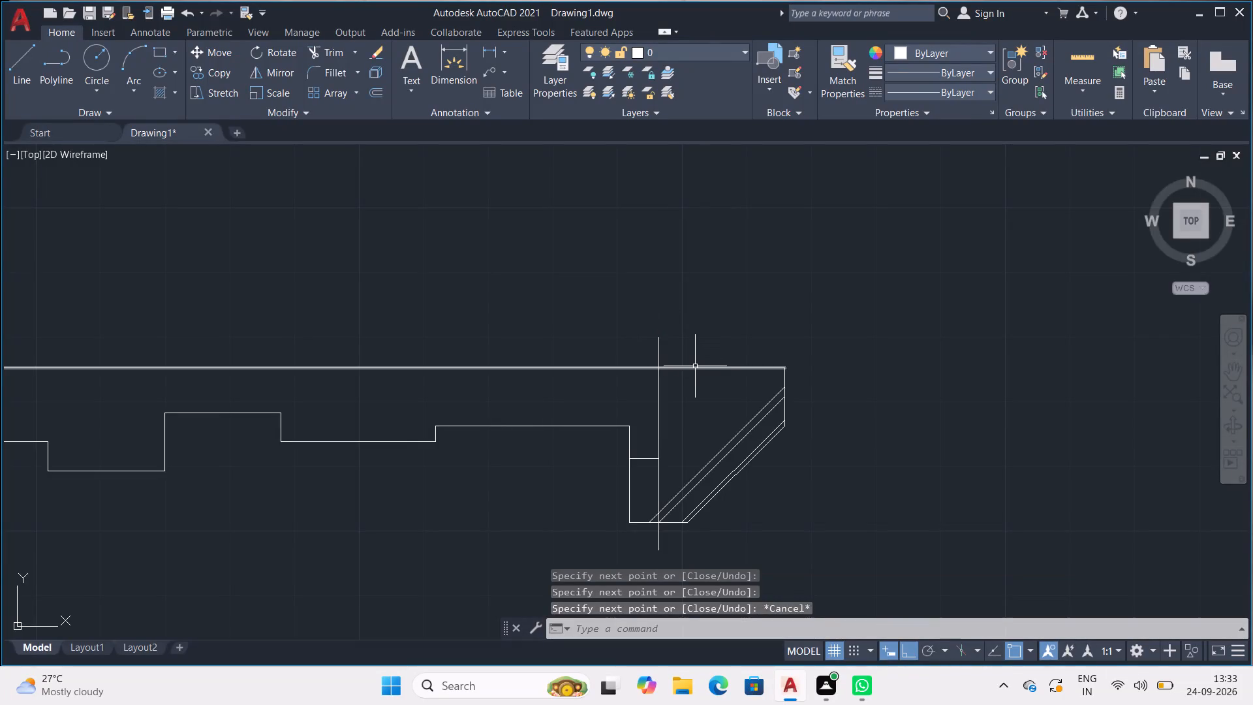
Draw a line 4-1/2" down from where the vertical crosses the top wall edge, continuing about 1'-2" horizontally rightward.
key("l")
key("Return")
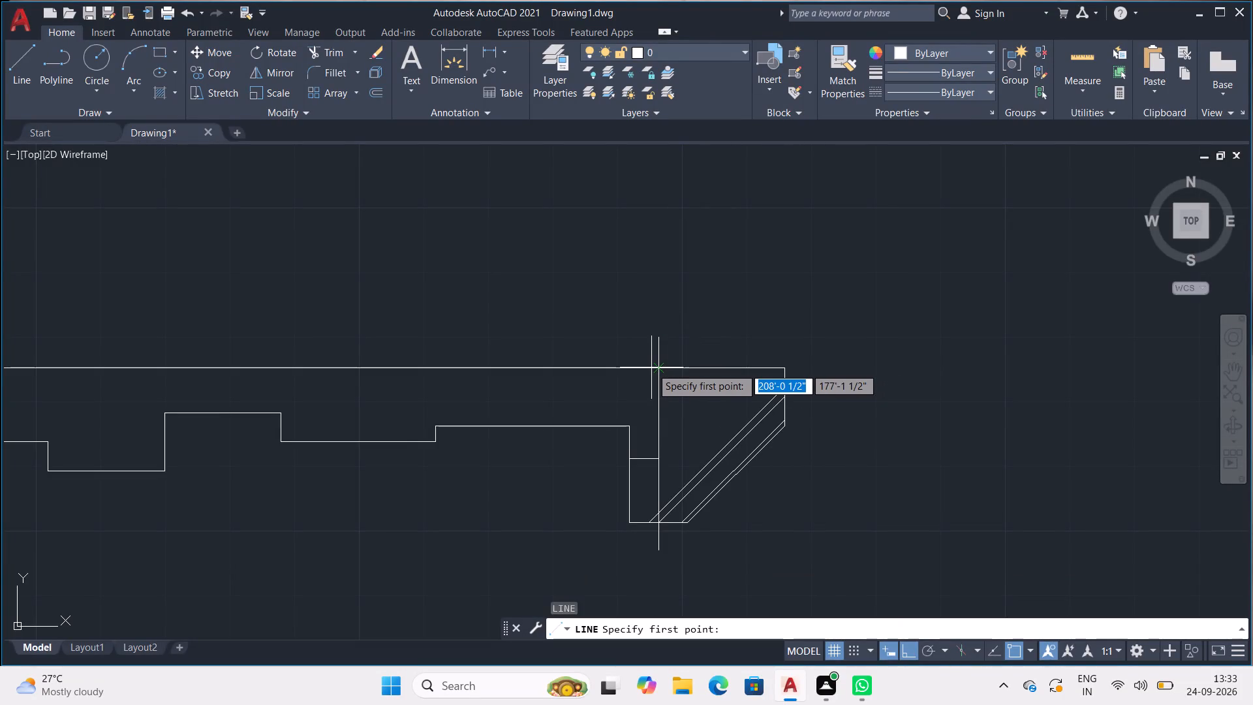
left_click(658, 368)
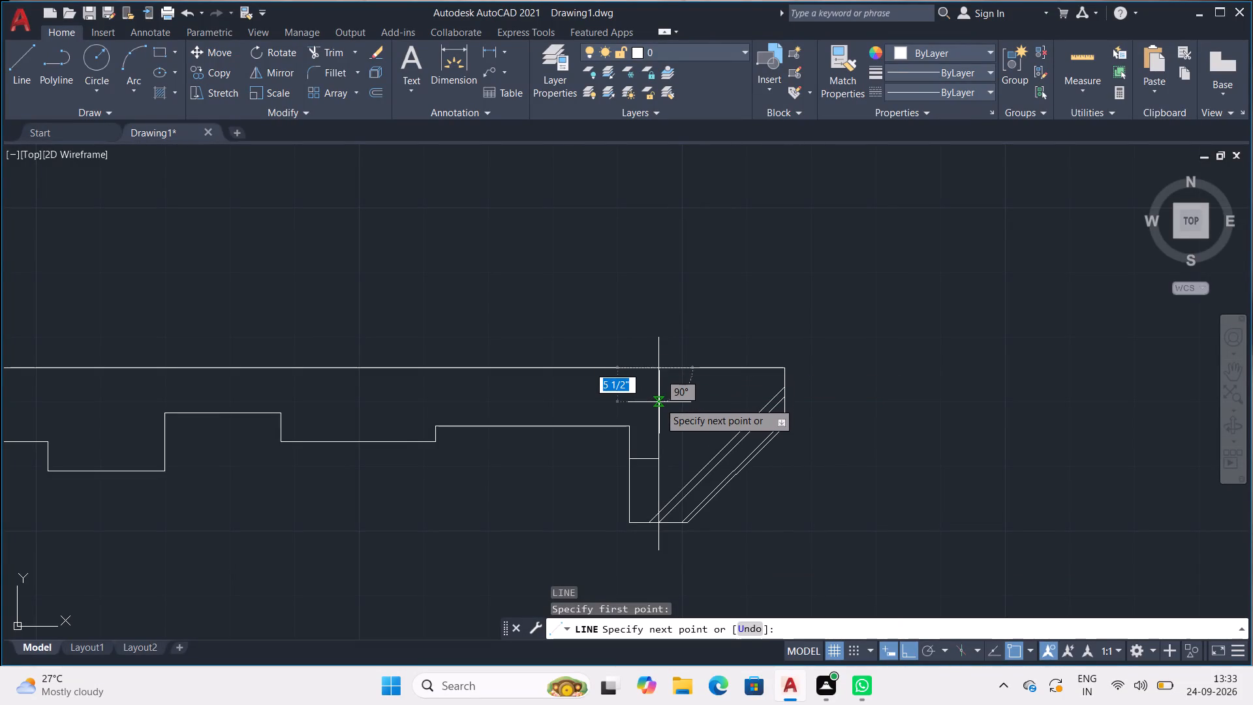
type("4-")
type("1/2")
key("shift+quotedbl")
key("Return")
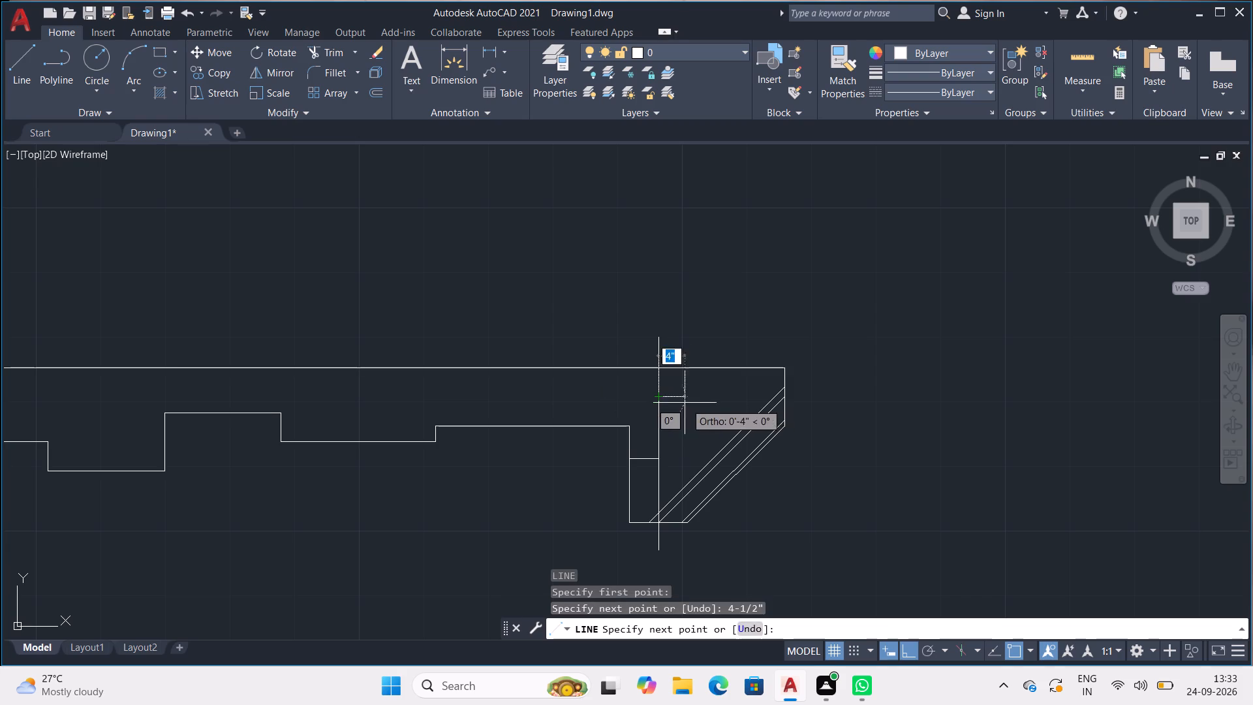
left_click(749, 394)
key("space")
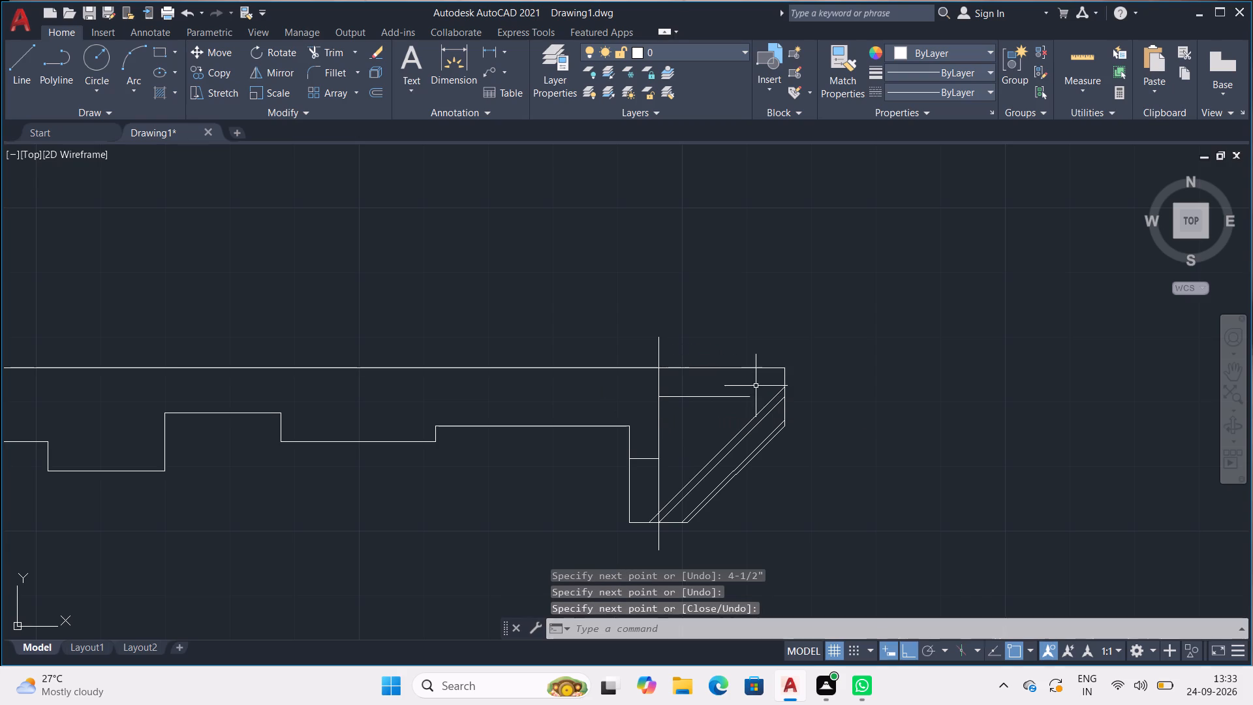
Draw a 4-1/2" line inward from the end block's right edge, just above the uppermost diagonal, continuing about 1'-4 1/2" straight down across the diagonals.
key("l")
key("Return")
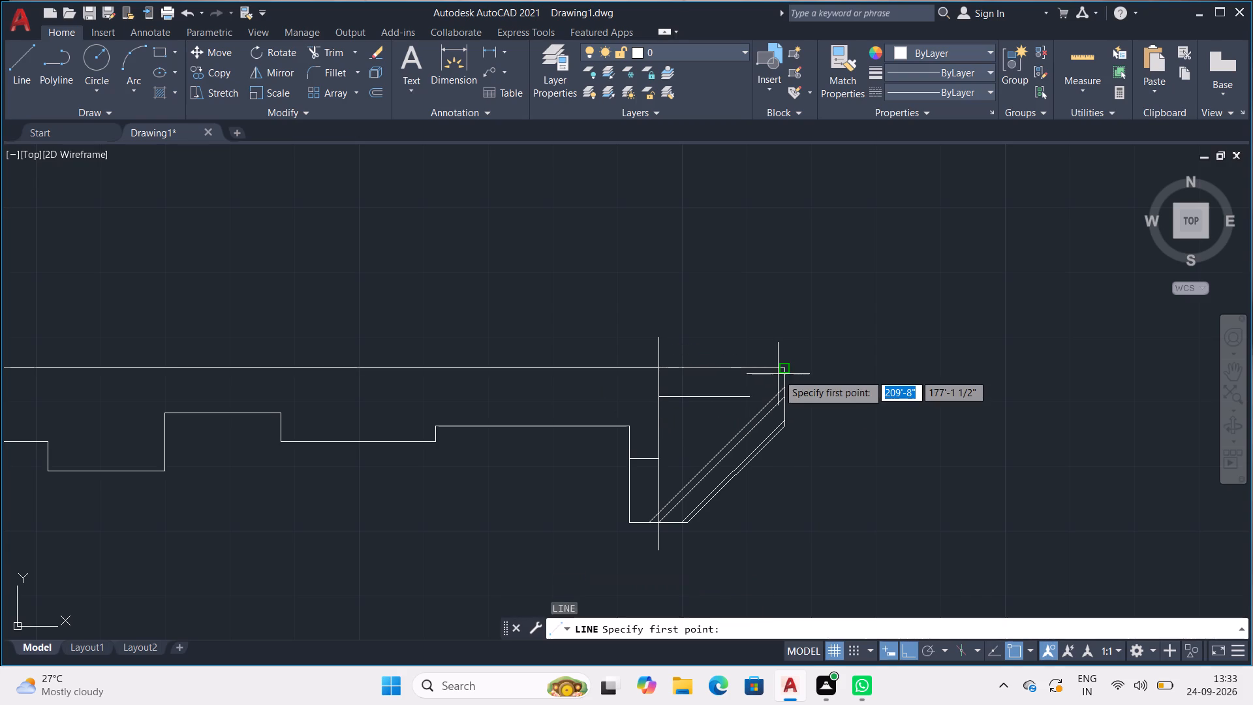
scroll(778, 374, "up", 3)
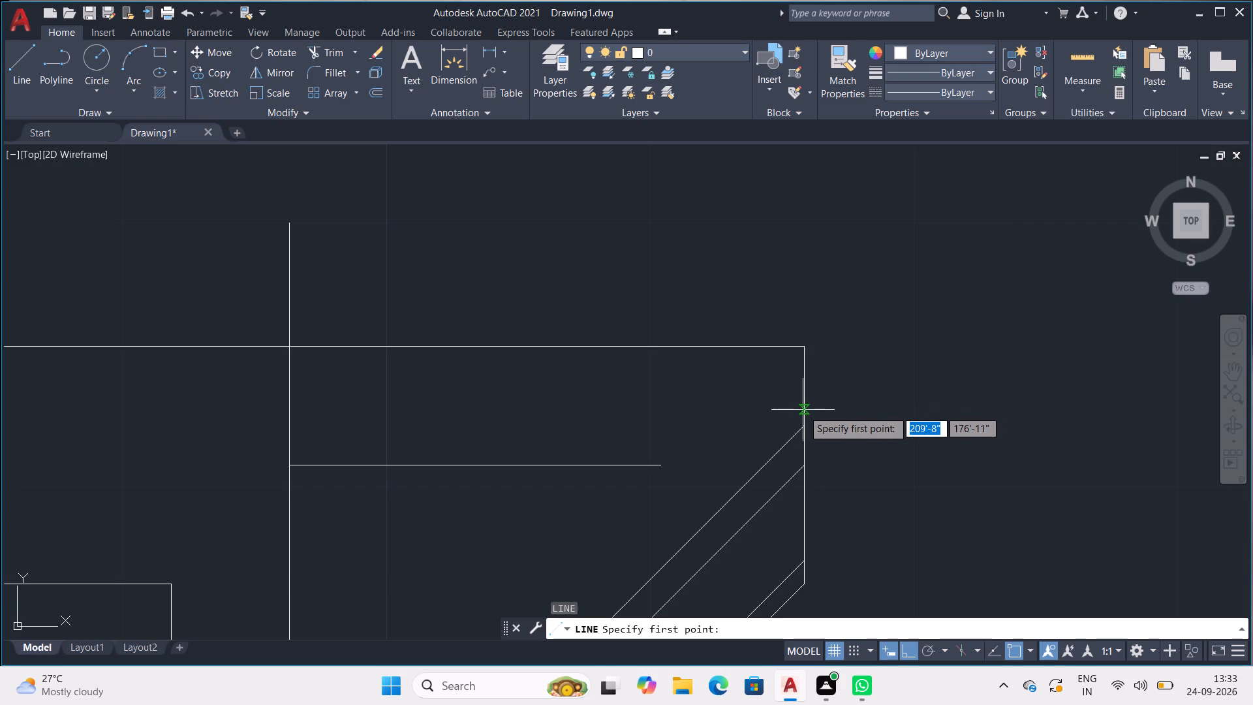
left_click(805, 408)
type("4-1/2\"")
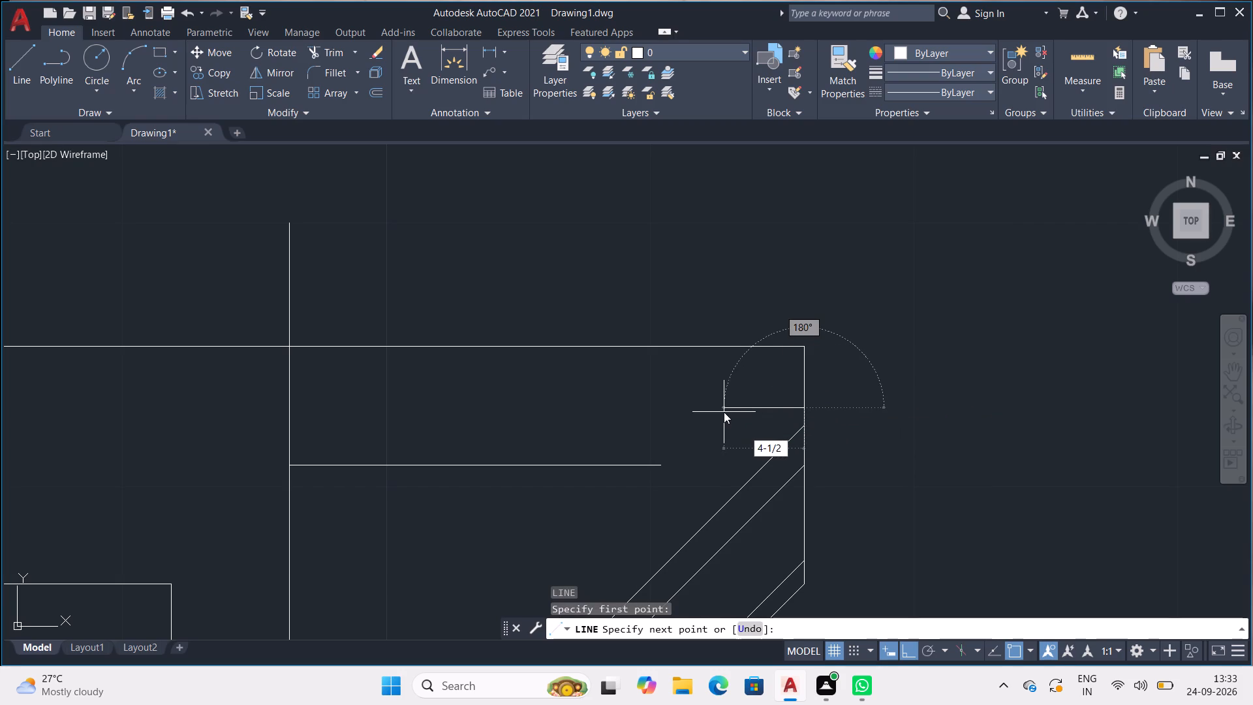
key("Return")
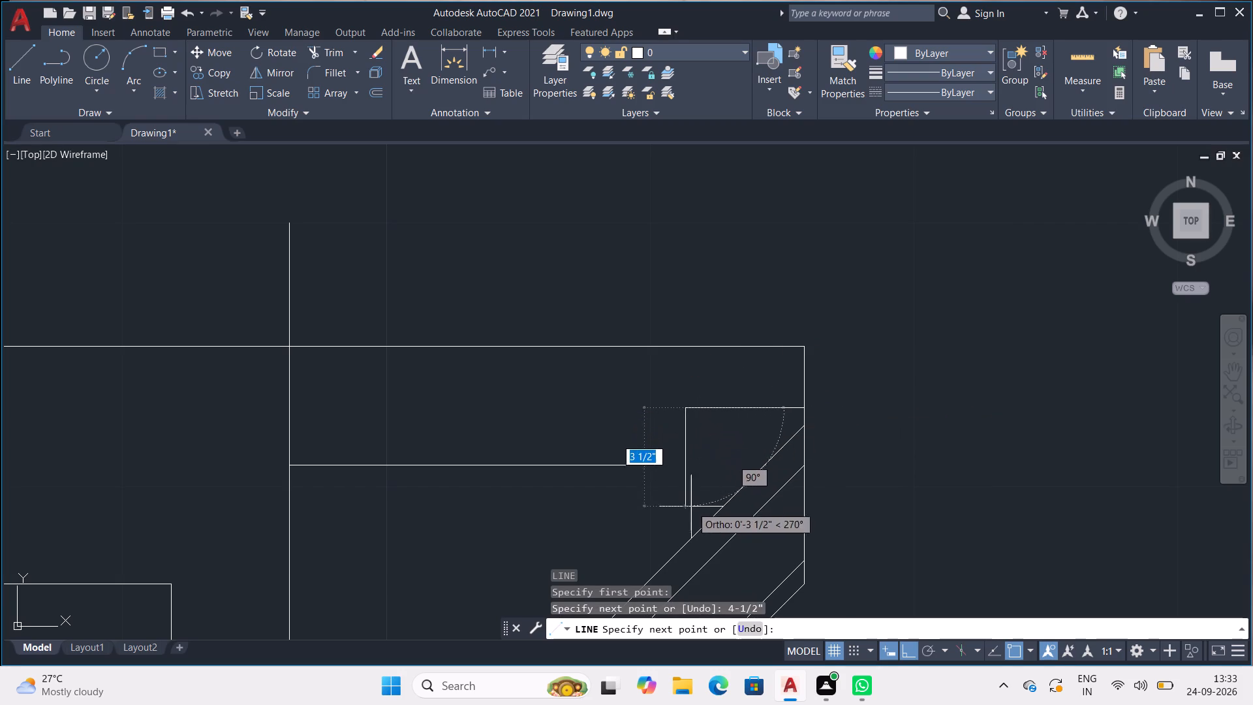
scroll(678, 527, "down", 2)
middle_click_drag(690, 518, 657, 322)
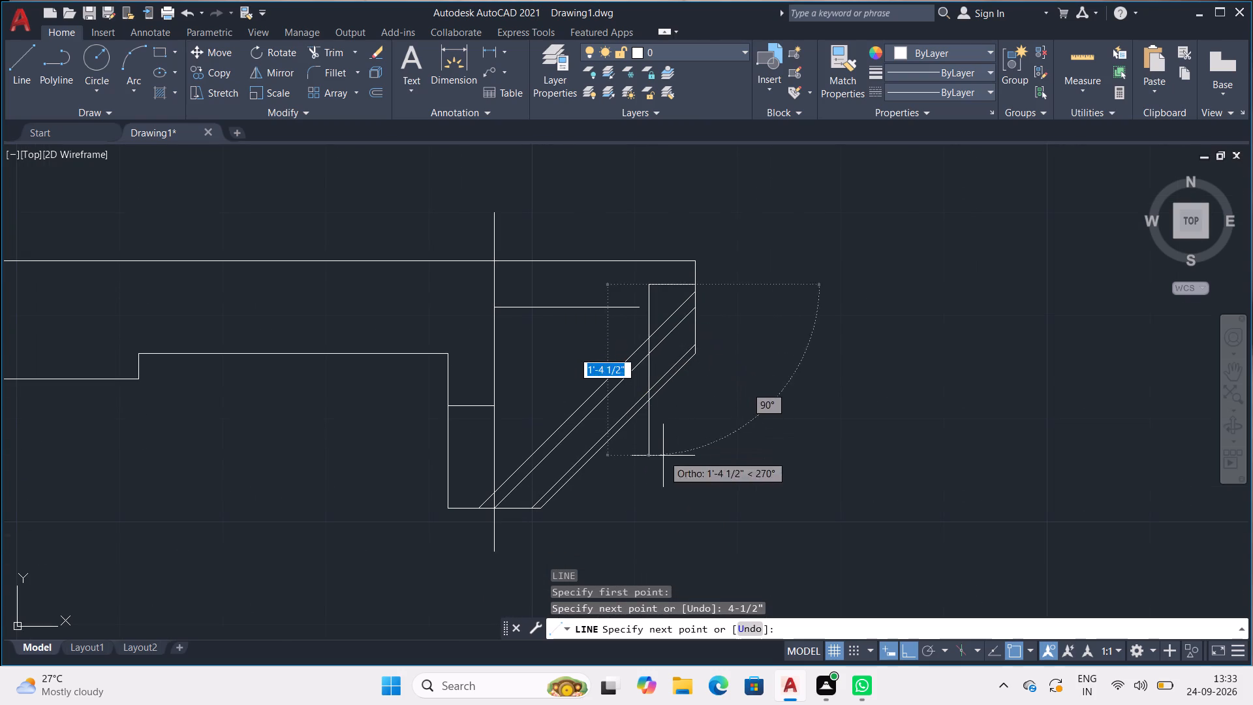
left_click(664, 456)
key("space")
Trim the new vertical so it ends at the uppermost diagonal, removing all pieces between and beyond the diagonals.
type("TR")
key("Return")
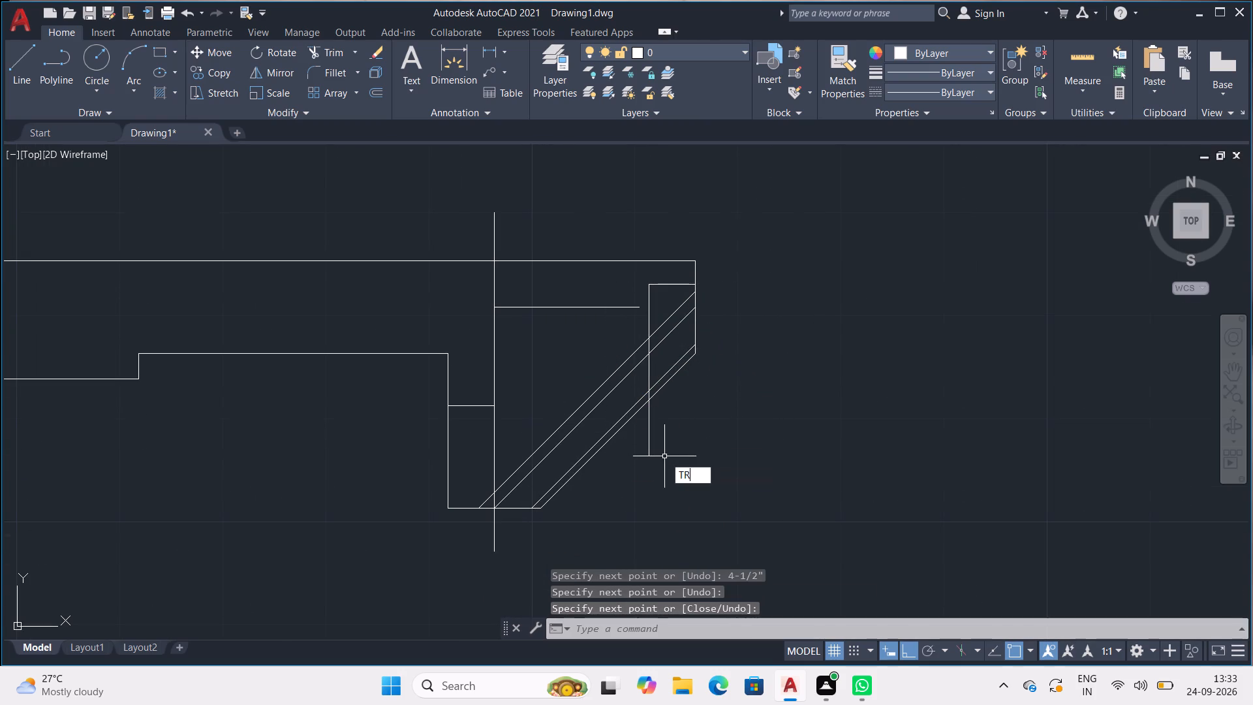
left_click(649, 369)
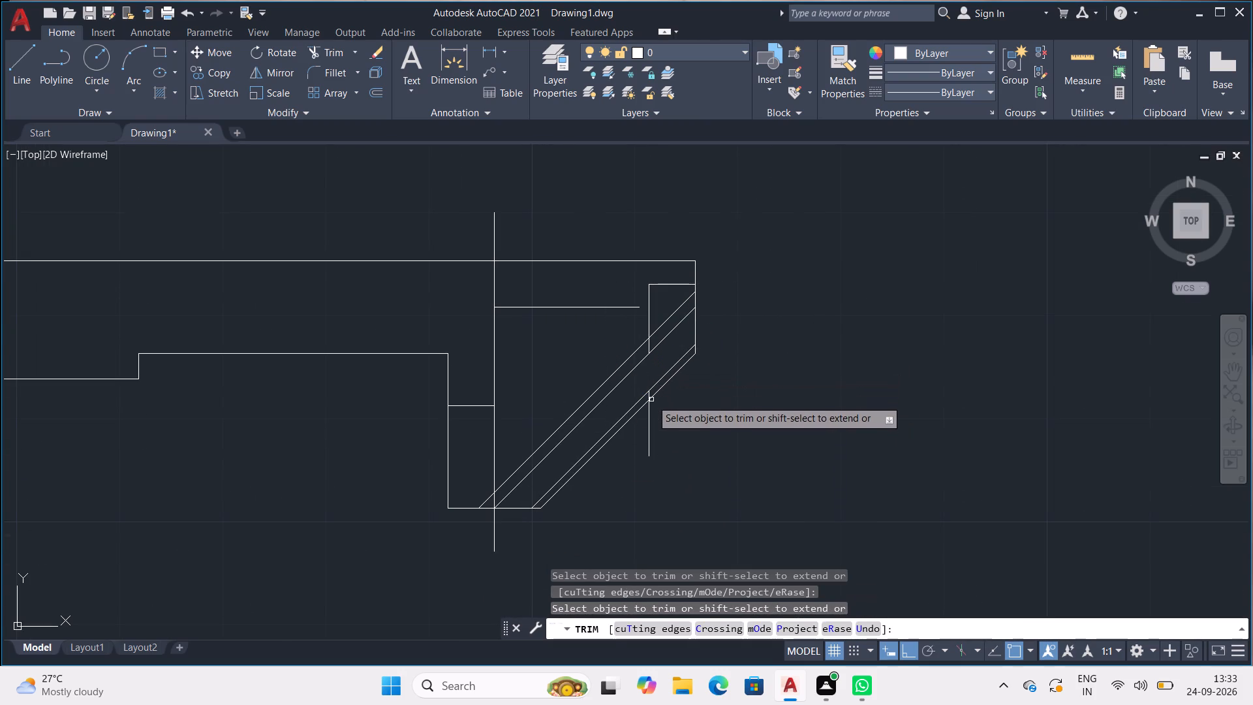
scroll(651, 405, "up", 4)
left_click_drag(658, 409, 621, 452)
left_click_drag(660, 339, 625, 353)
middle_click_drag(604, 315, 598, 494)
left_click_drag(660, 193, 625, 202)
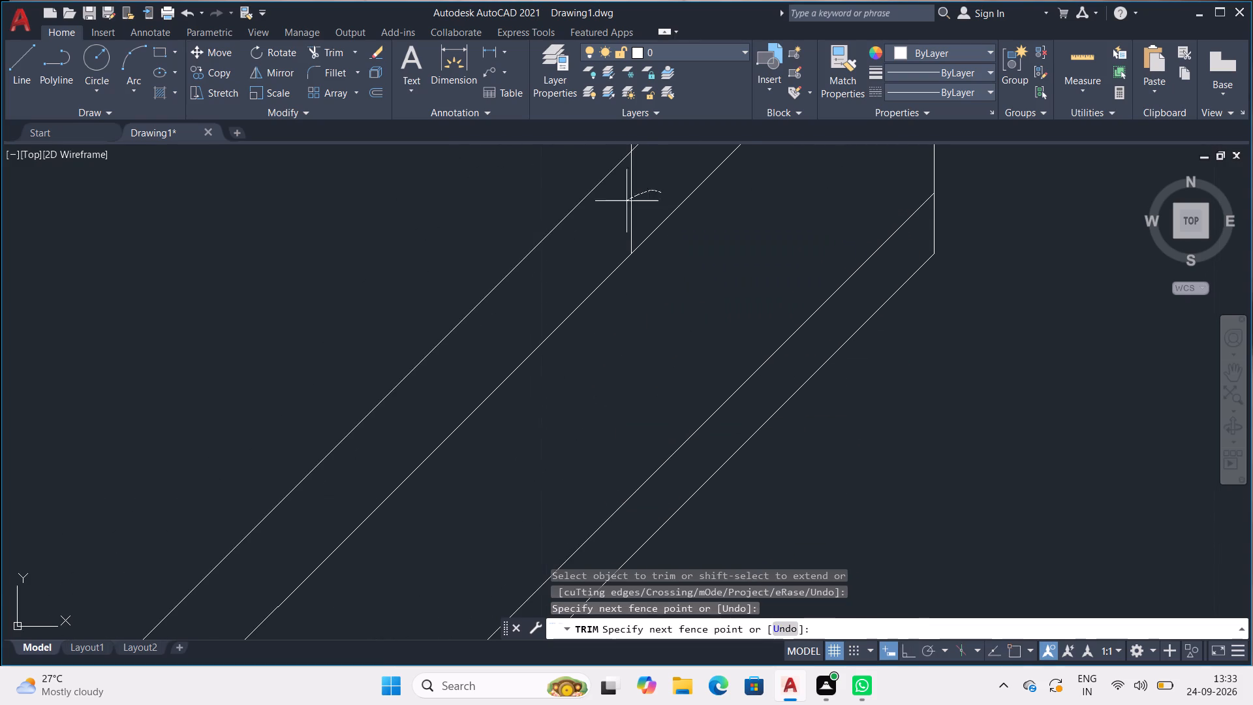
left_click_drag(625, 202, 621, 205)
scroll(622, 205, "down", 3)
middle_click_drag(619, 218, 629, 350)
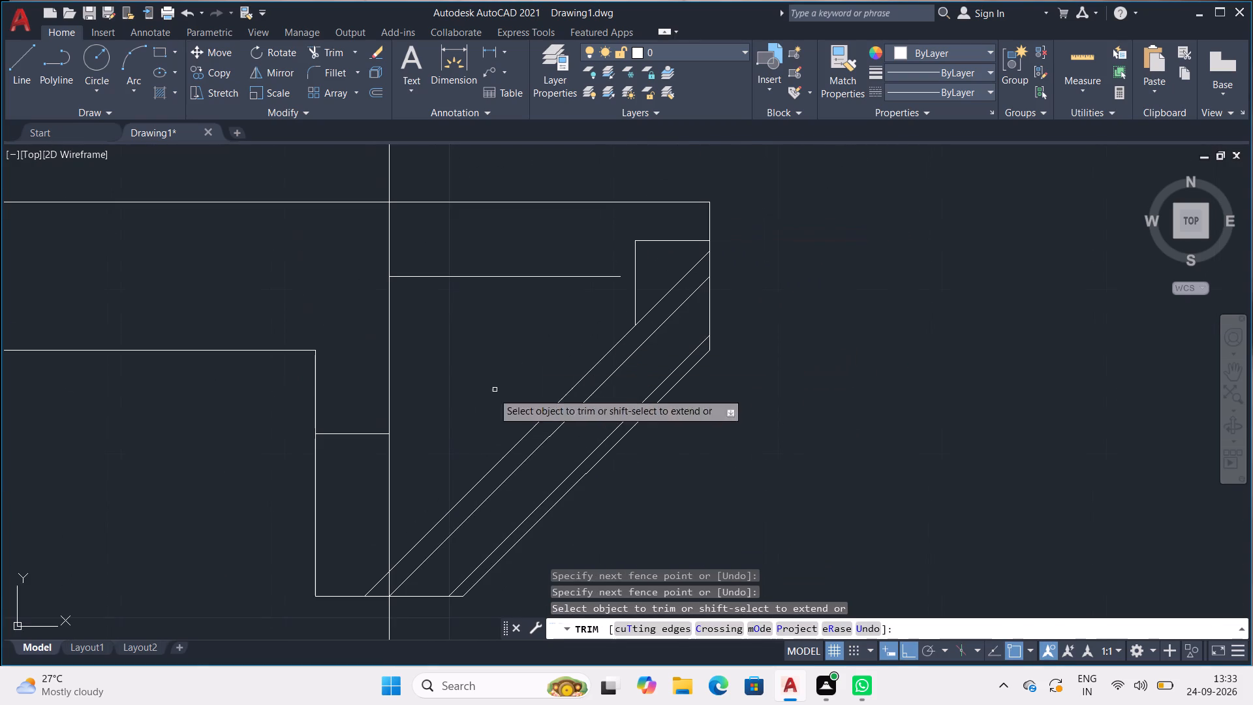
Trim the left inner vertical to run from the inner horizontal to the uppermost diagonal, and remove the short 4-1/2" guide line.
left_click_drag(445, 232, 377, 246)
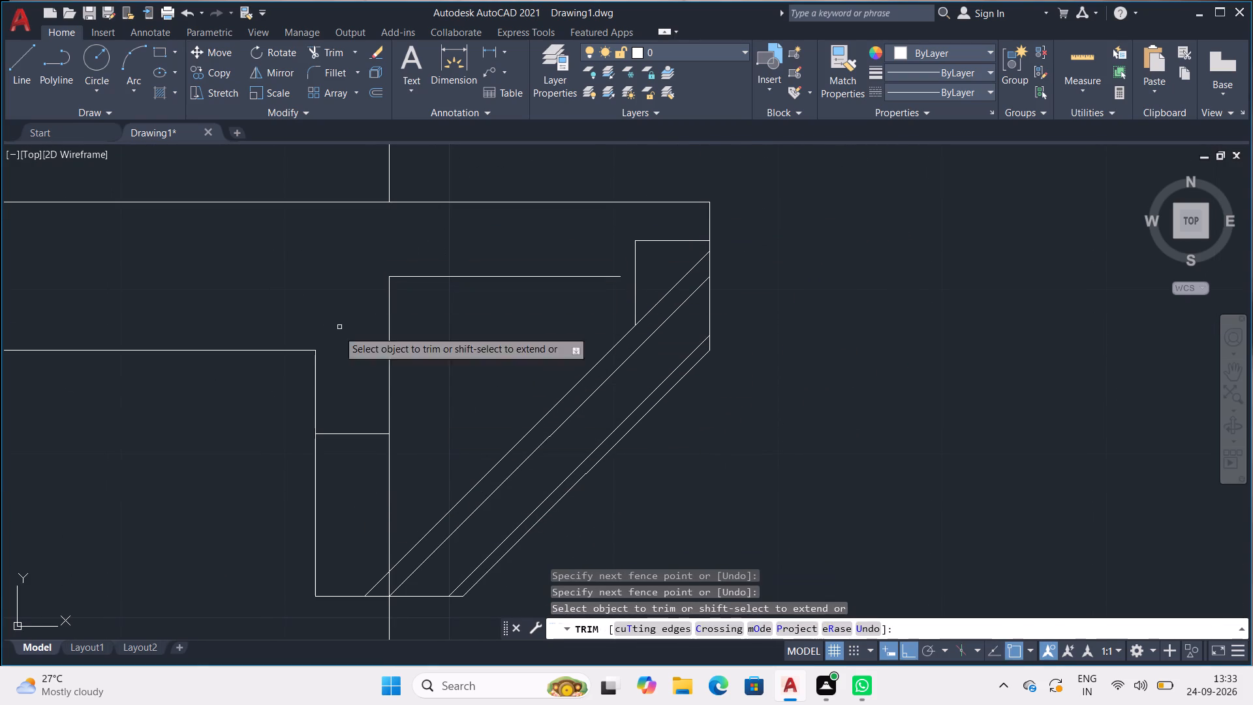
left_click_drag(342, 363, 352, 462)
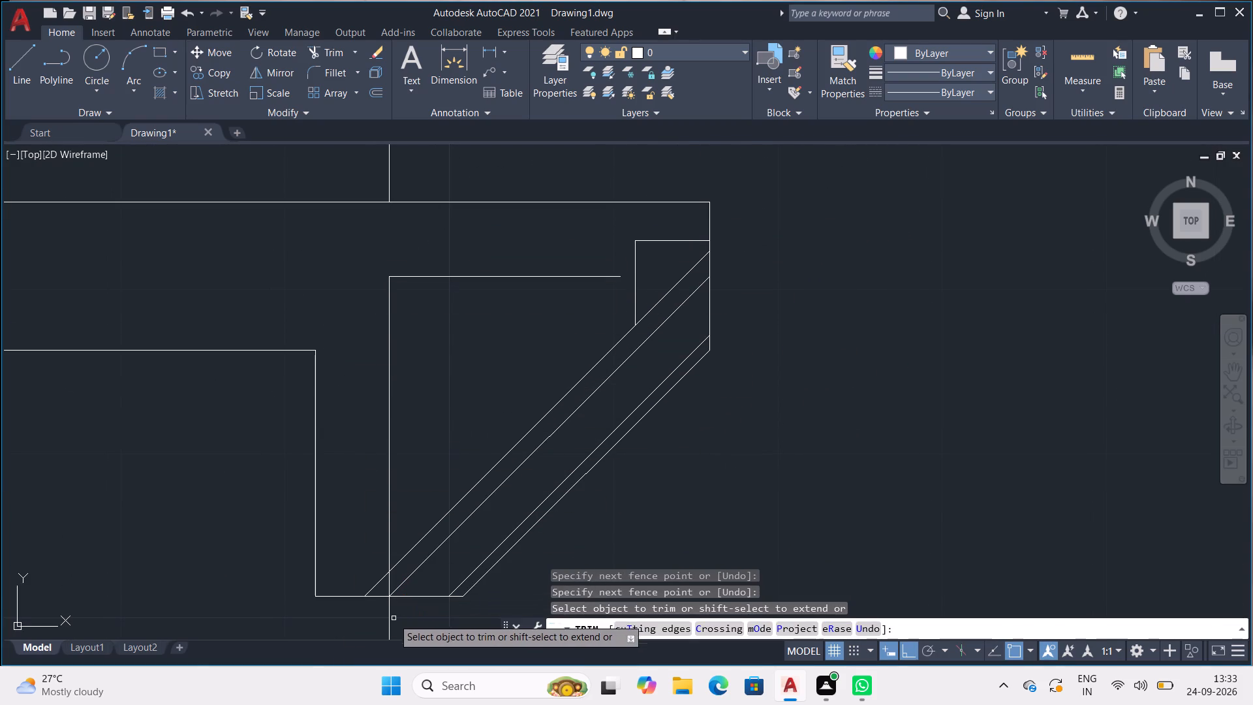
left_click_drag(392, 614, 375, 614)
left_click_drag(397, 576, 388, 584)
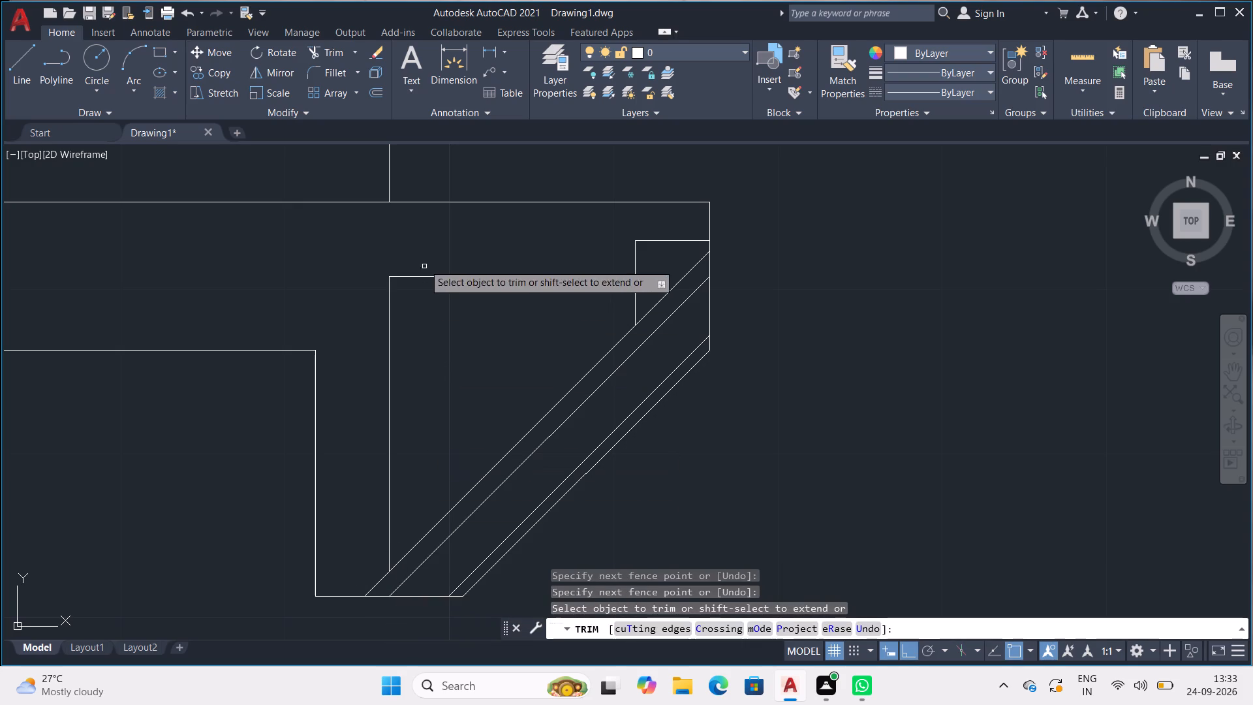
left_click_drag(419, 180, 374, 178)
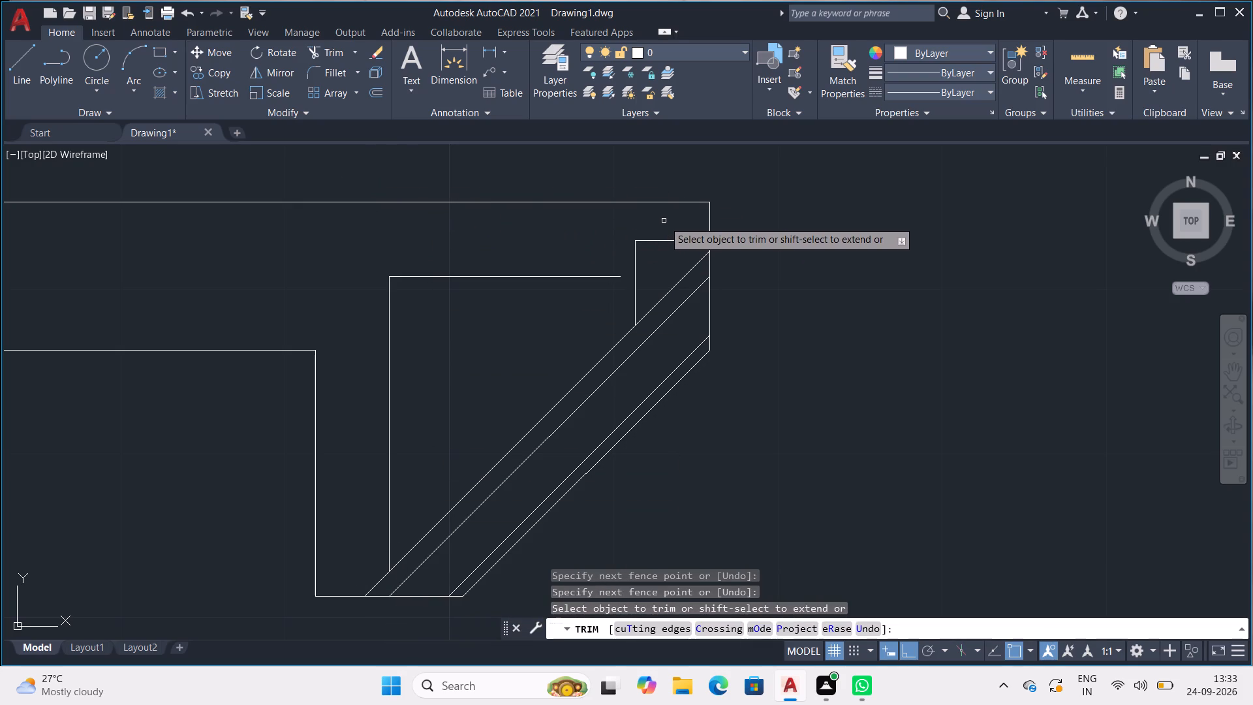
Replace the lower inner horizontal by removing it and filleting the short 4-1/2" horizontal to the left inner vertical with zero radius.
left_click(586, 275)
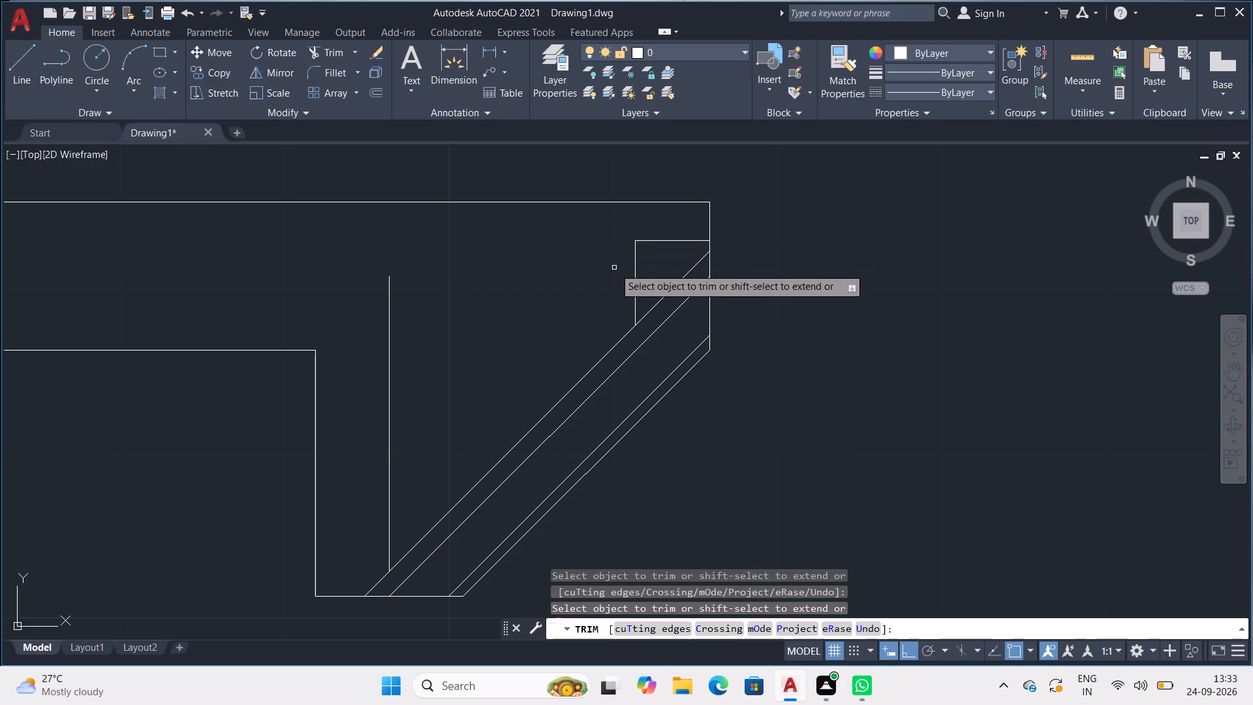
key("Escape")
key("Escape")
key("f")
key("Return")
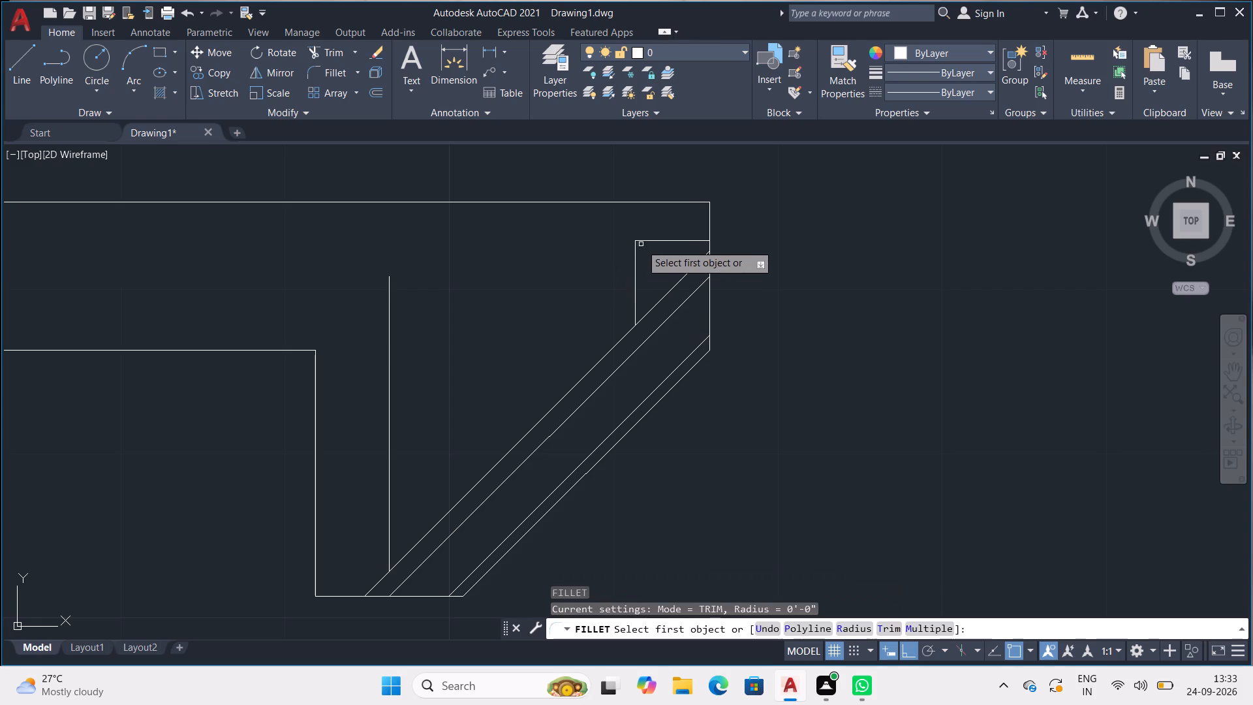
left_click(643, 241)
left_click(390, 317)
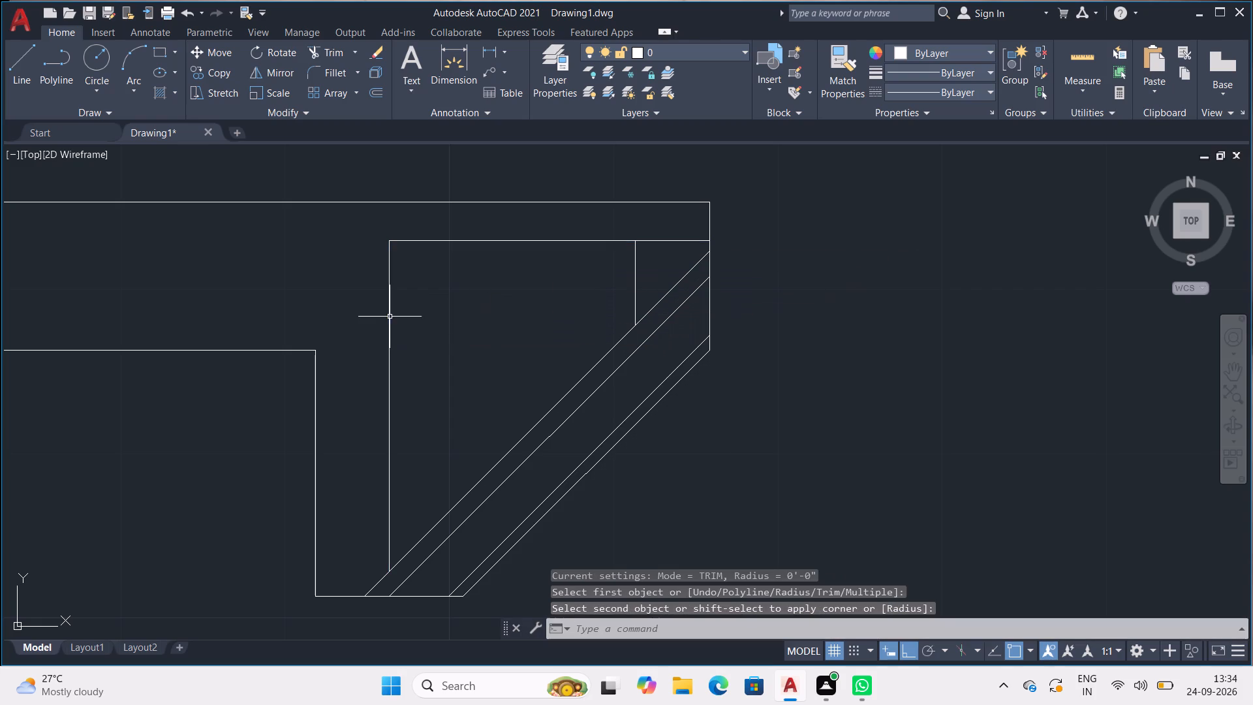
Trim off the inner top line's overhang between the short right inner vertical and the end block's right edge.
key("Escape")
type("TR")
key("Return")
left_click_drag(647, 258, 630, 273)
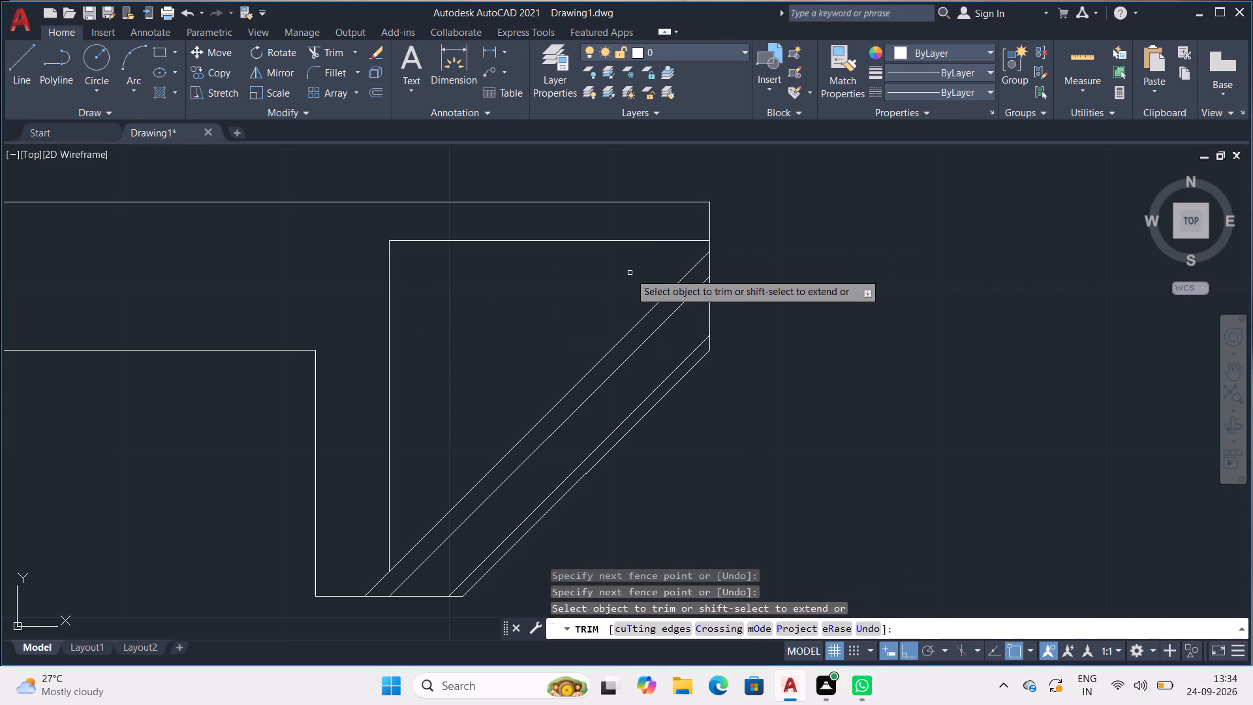
key("ctrl+z")
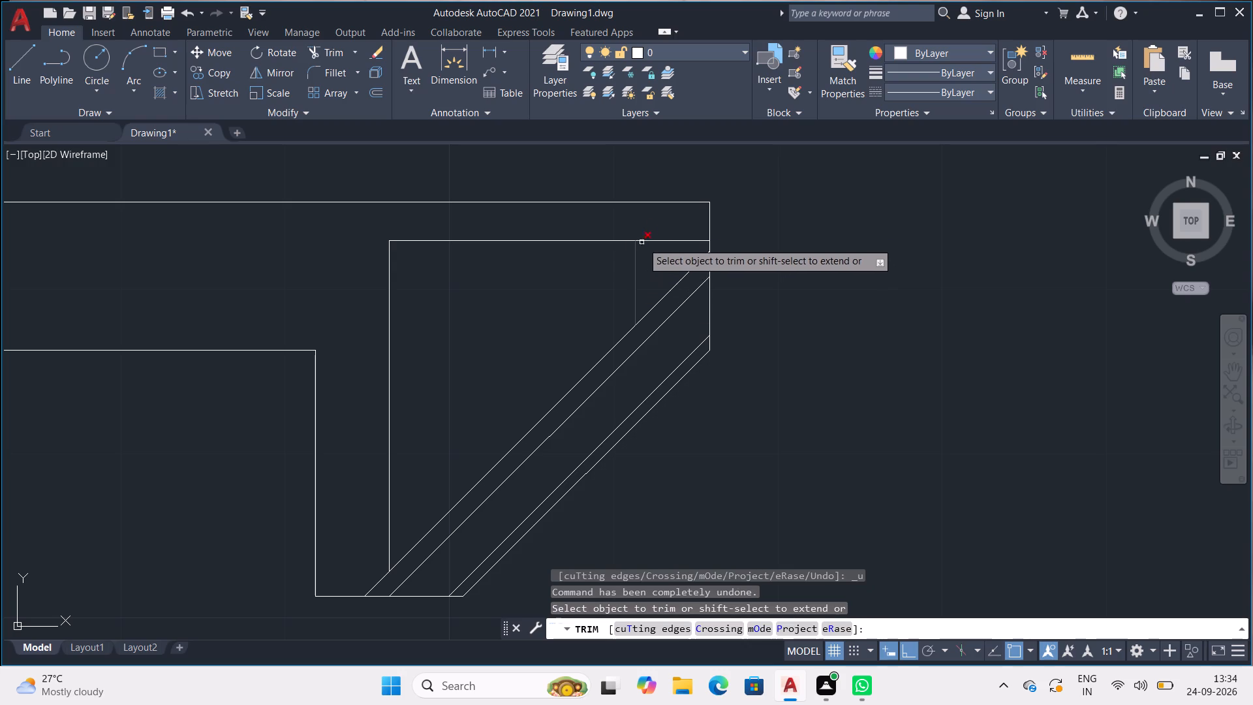
left_click_drag(660, 229, 658, 256)
scroll(658, 255, "down", 3)
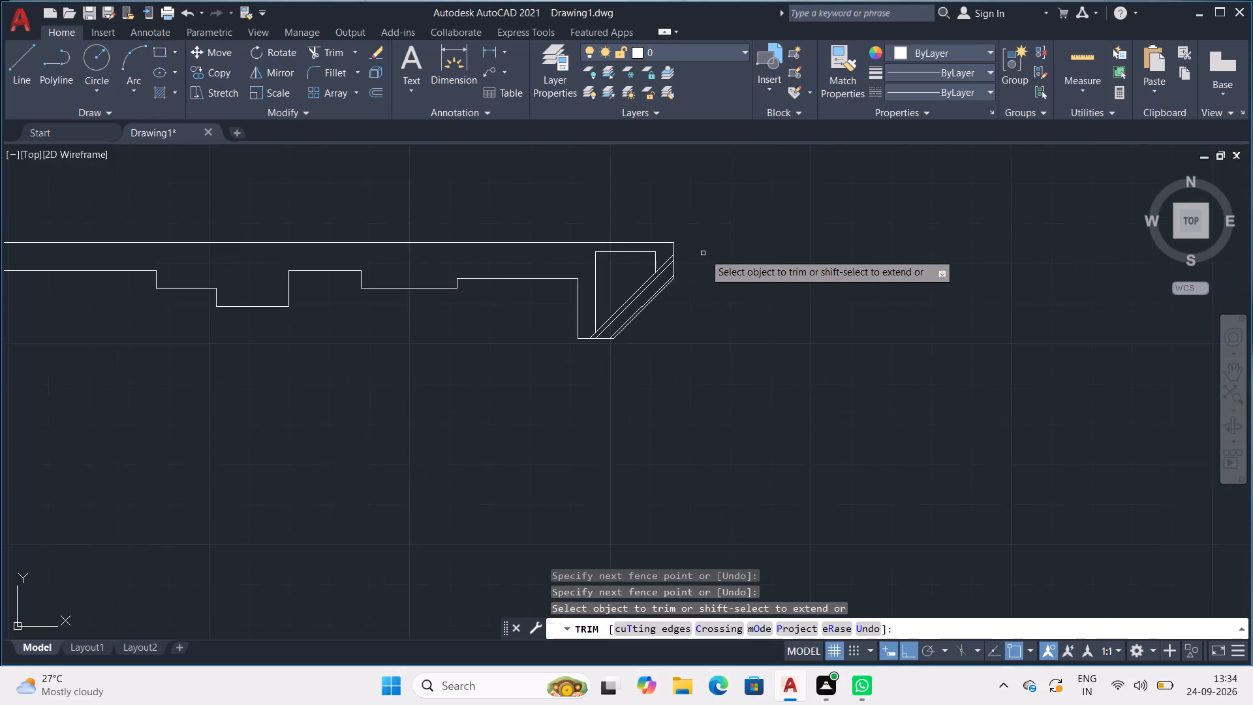
scroll(707, 253, "down", 1)
middle_click_drag(711, 272, 645, 318)
key("Escape")
key("Escape")
Draw a horizontal line rightward from the outer diagonal's bottom corner, past both vertical projection lines above the last pillar.
scroll(661, 271, "down", 4)
middle_click_drag(711, 274, 606, 305)
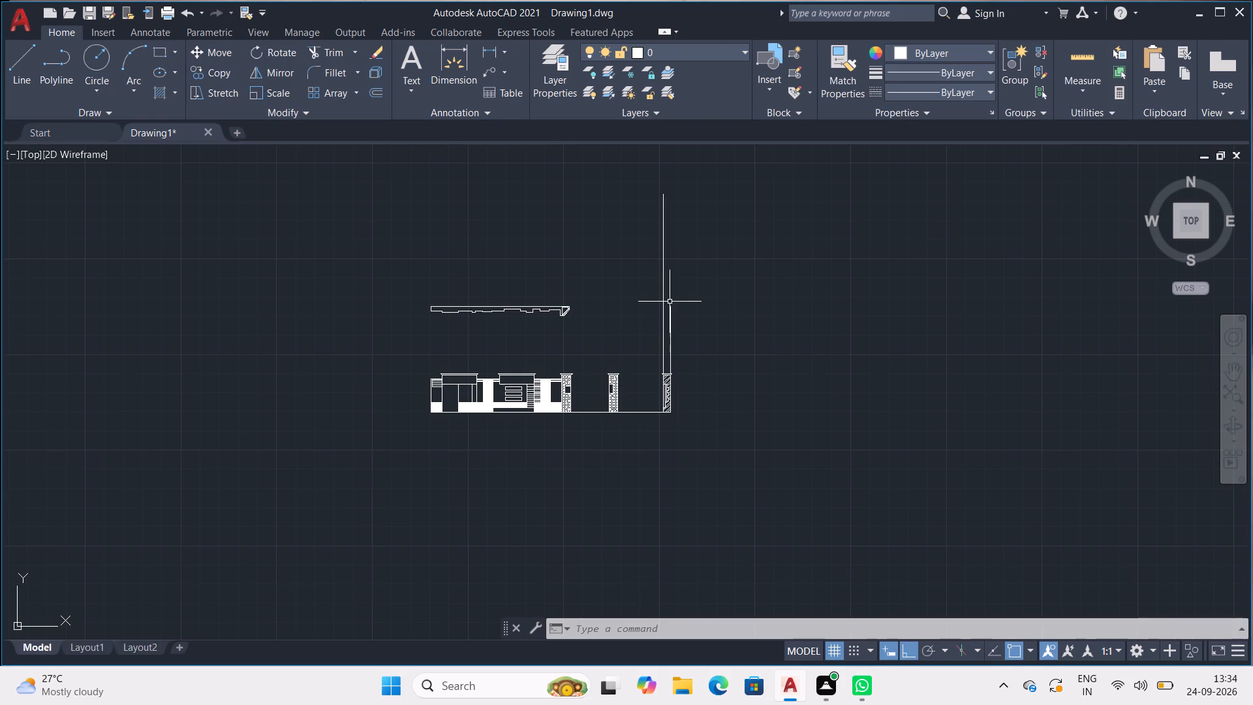
scroll(596, 240, "up", 3)
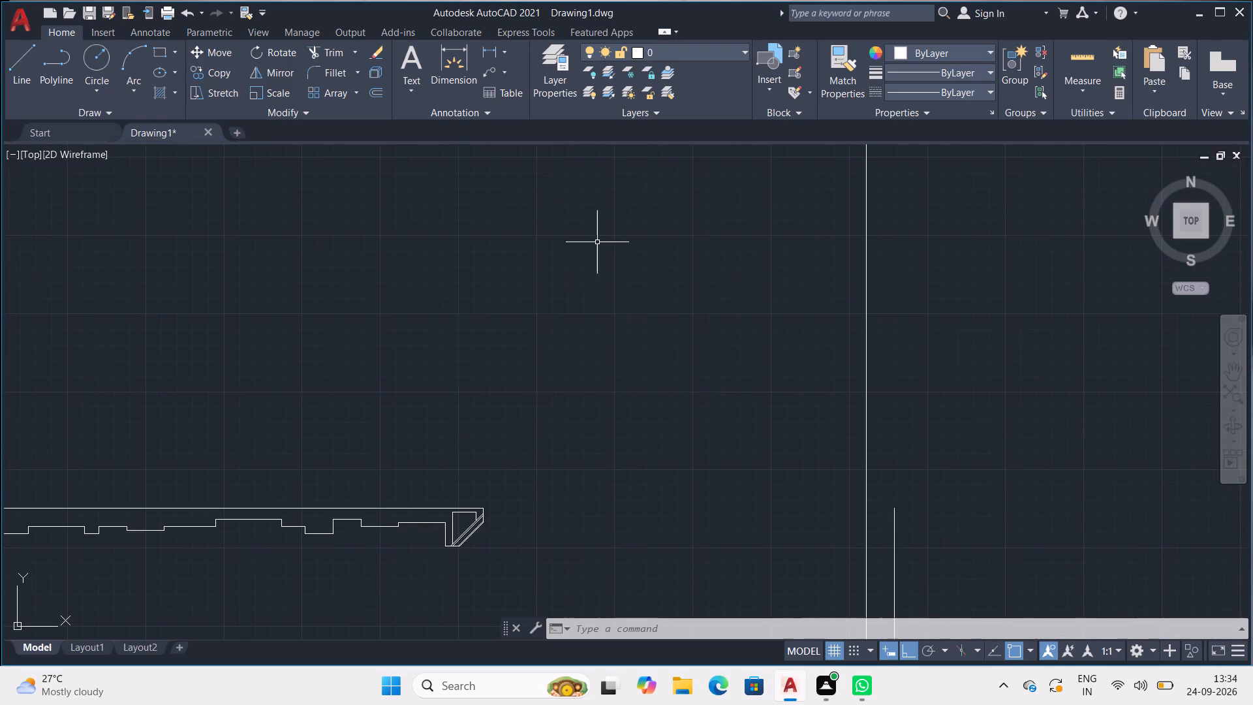
middle_click_drag(554, 369, 574, 131)
scroll(459, 290, "up", 3)
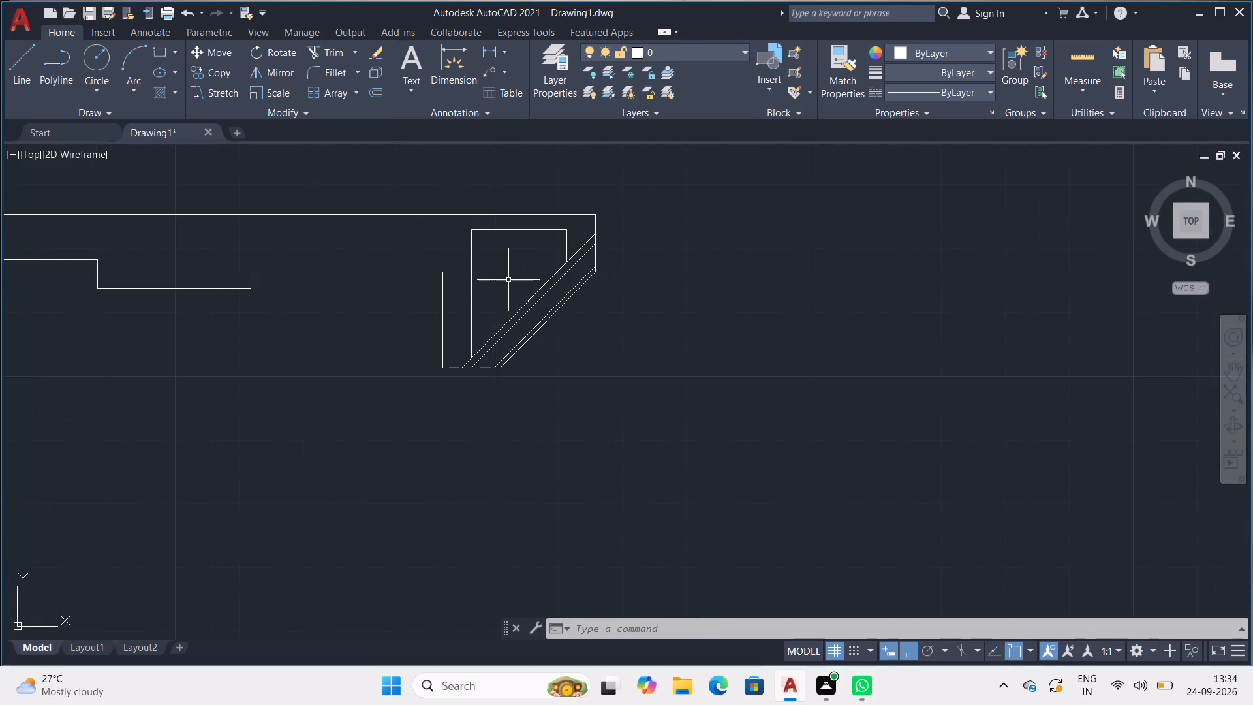
middle_click_drag(511, 281, 270, 185)
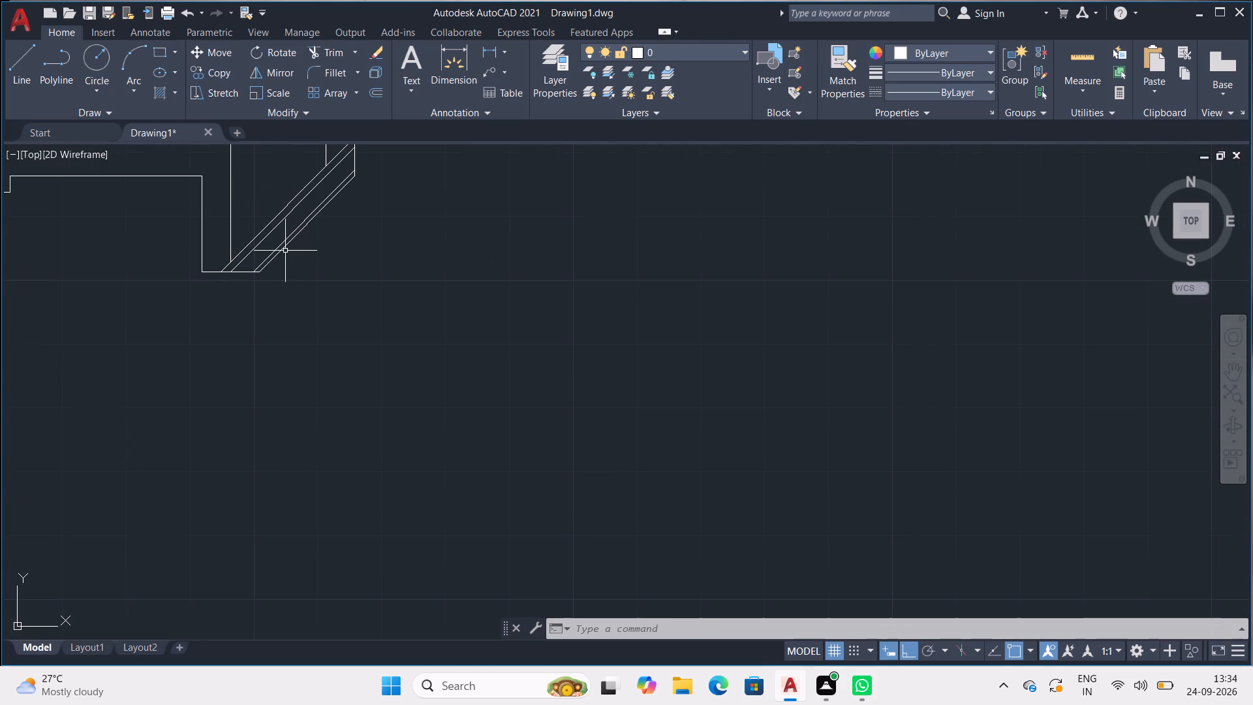
key("l")
key("Return")
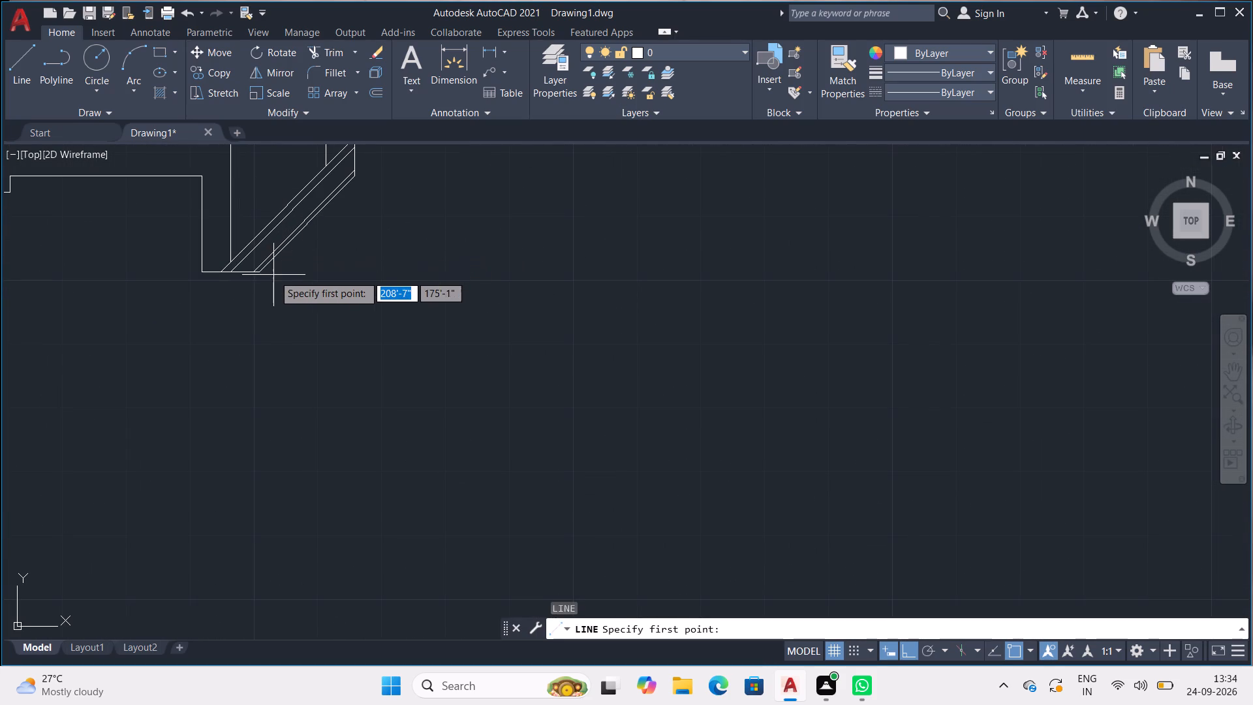
scroll(258, 272, "up", 4)
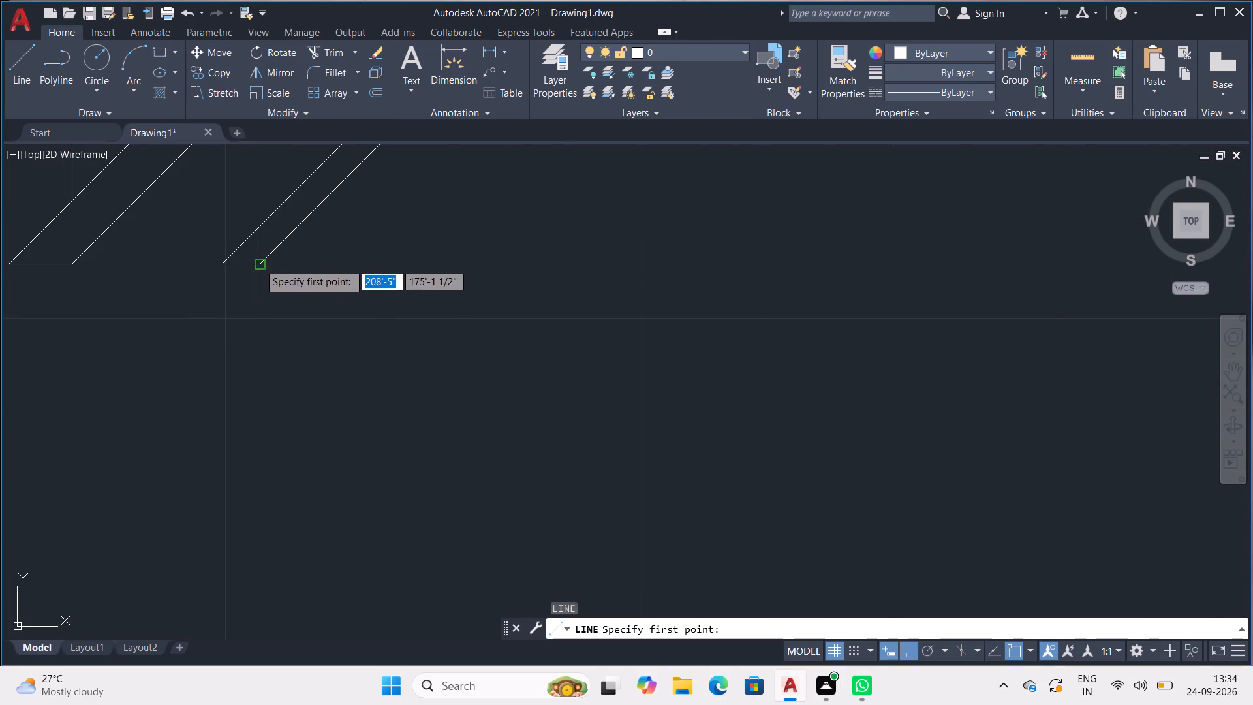
left_click(258, 263)
scroll(576, 321, "down", 4)
scroll(650, 337, "down", 2)
scroll(703, 347, "down", 2)
middle_click_drag(705, 345, 677, 346)
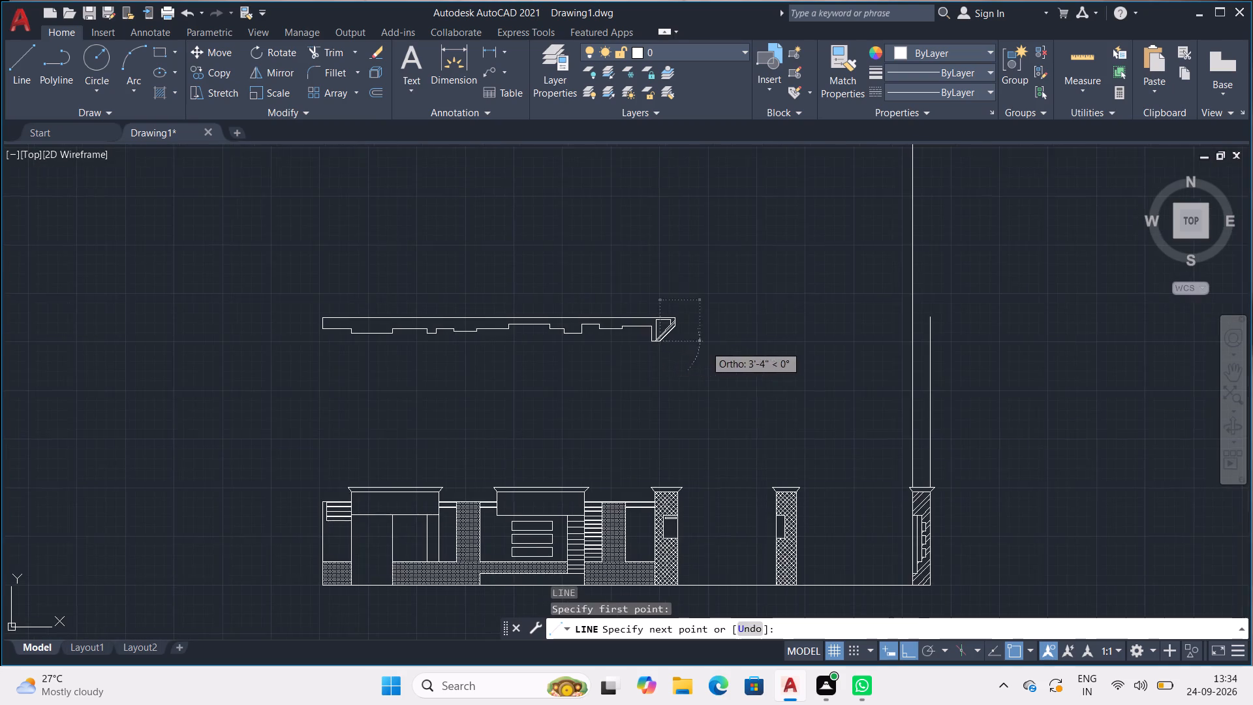
middle_click_drag(677, 346, 381, 318)
left_click(636, 318)
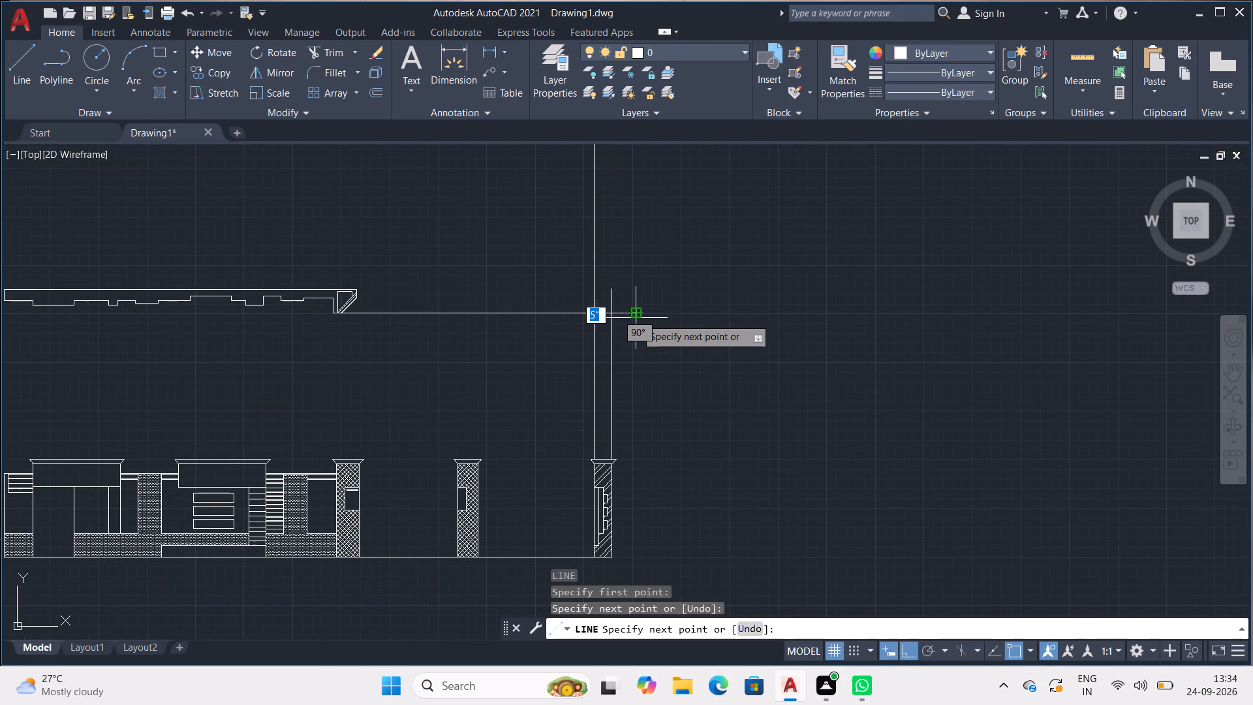
key("space")
Draw a horizontal line about 28' rightward from the outer diagonal's top corner on the end block's right edge, crossing both projection lines.
scroll(376, 247, "up", 4)
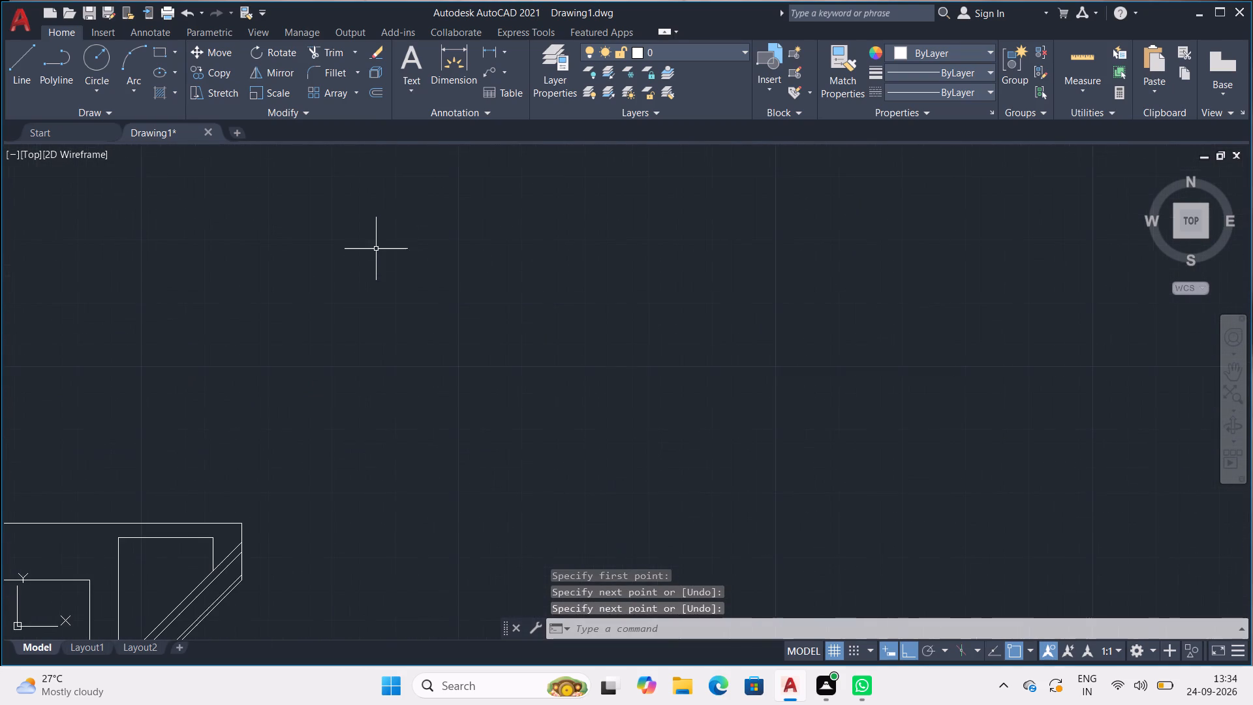
middle_click_drag(352, 321, 420, 0)
scroll(333, 191, "up", 2)
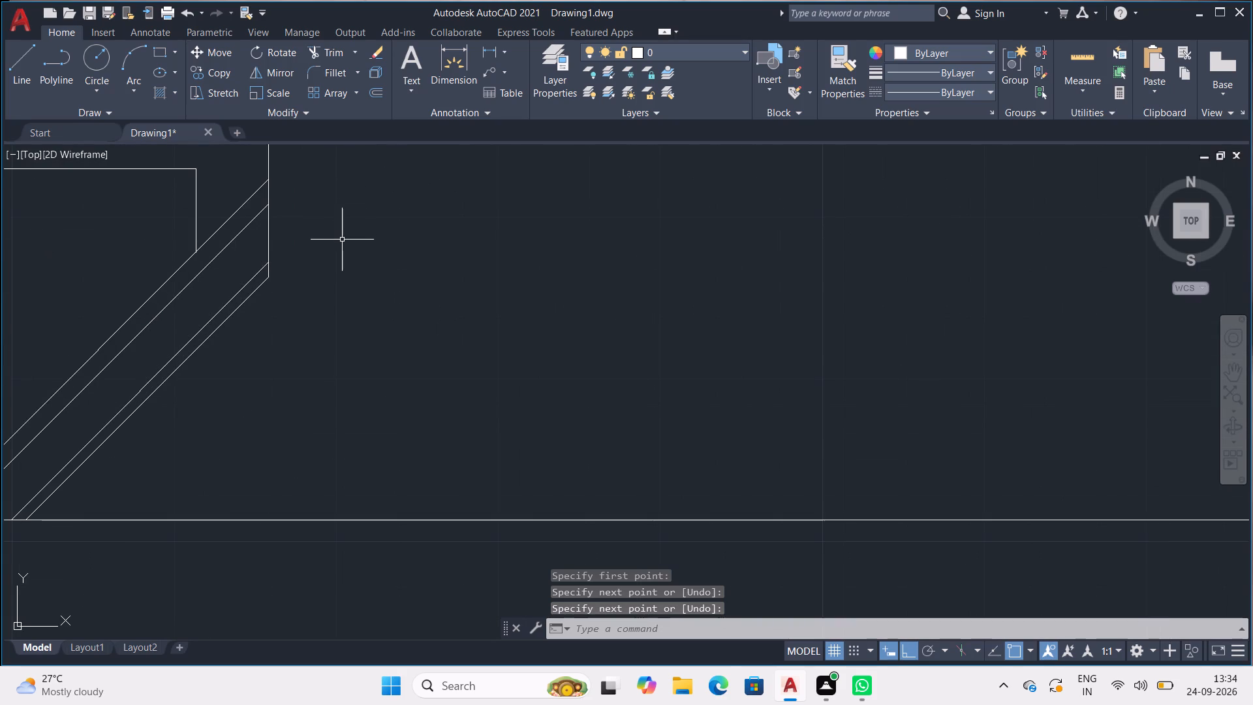
key("l")
key("Return")
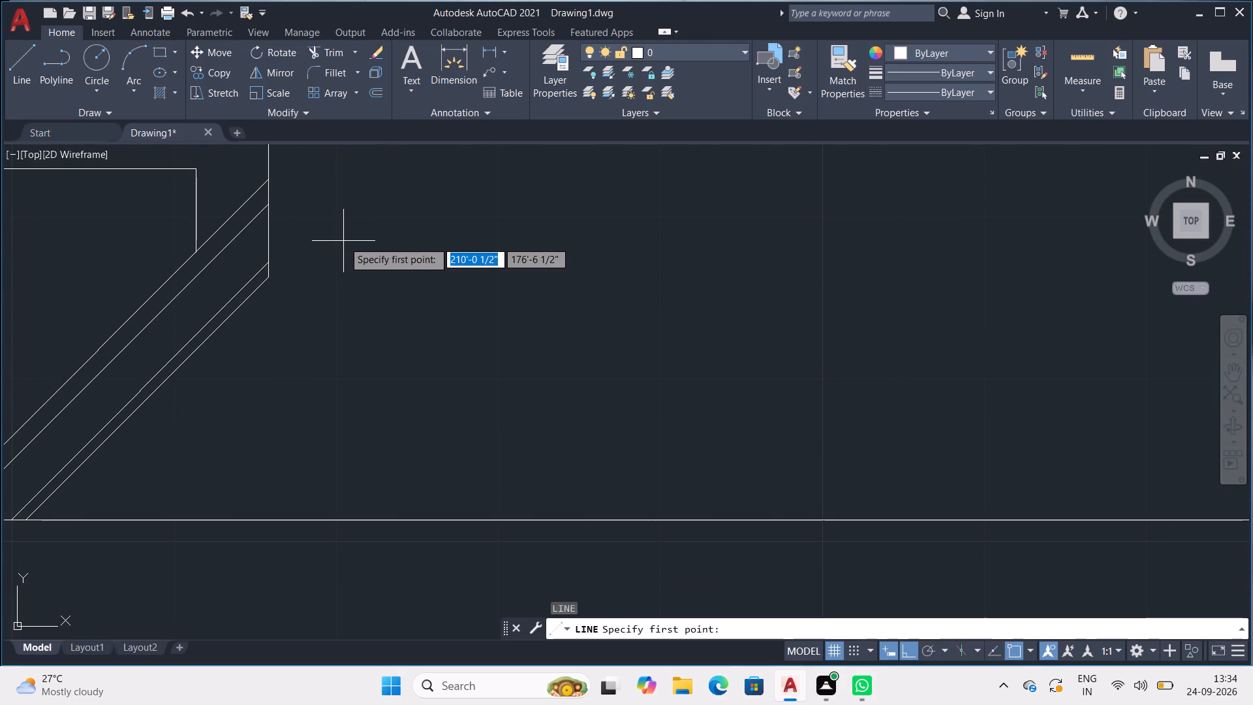
scroll(343, 241, "up", 1)
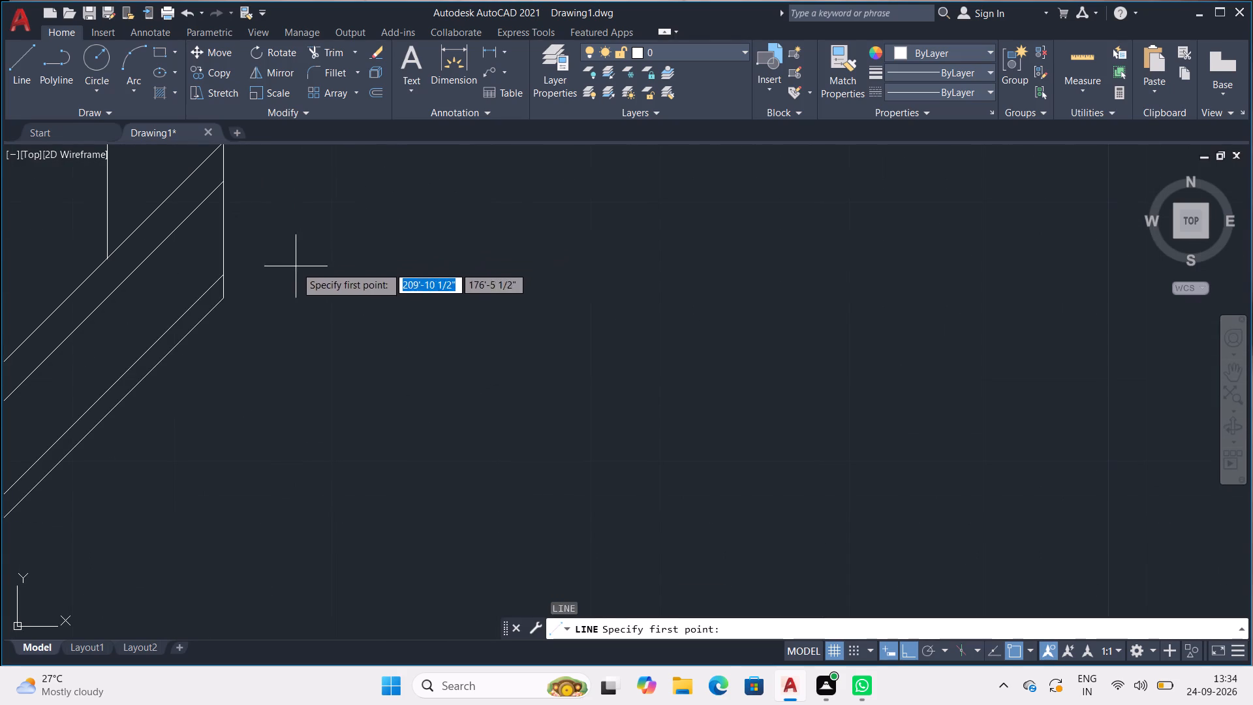
left_click(221, 297)
scroll(495, 345, "down", 2)
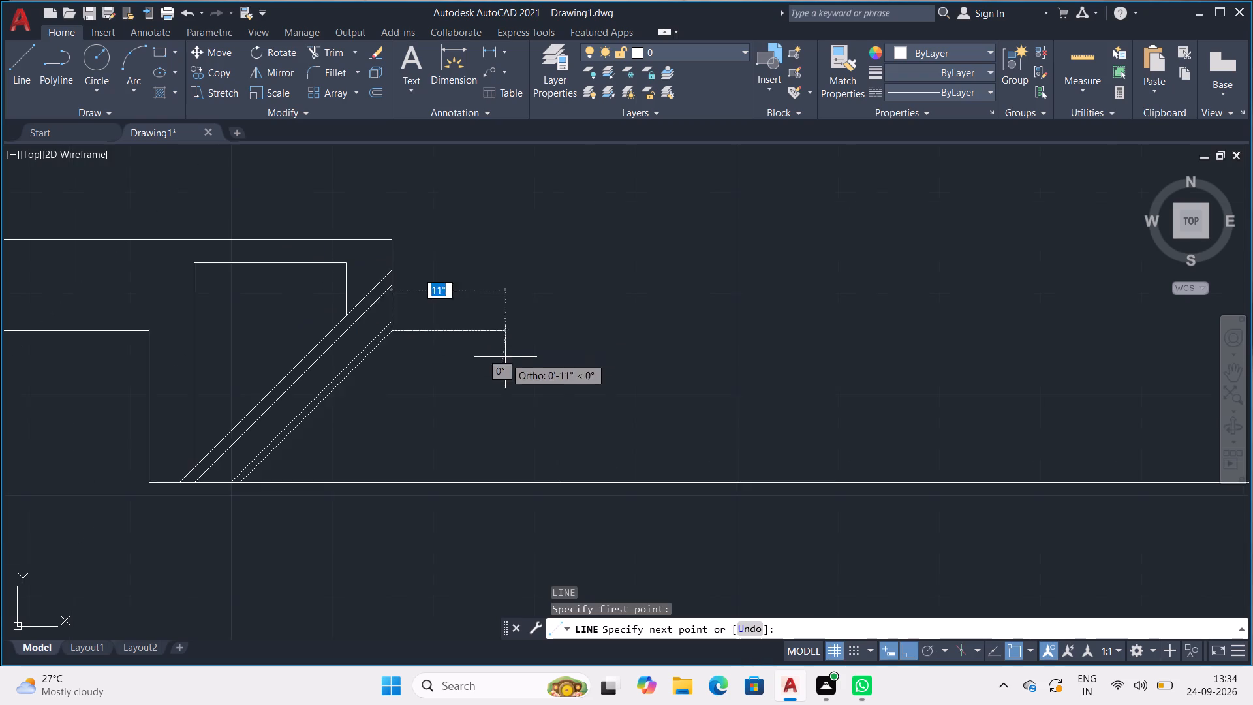
scroll(541, 365, "down", 2)
middle_click_drag(587, 368, 268, 283)
scroll(273, 282, "down", 2)
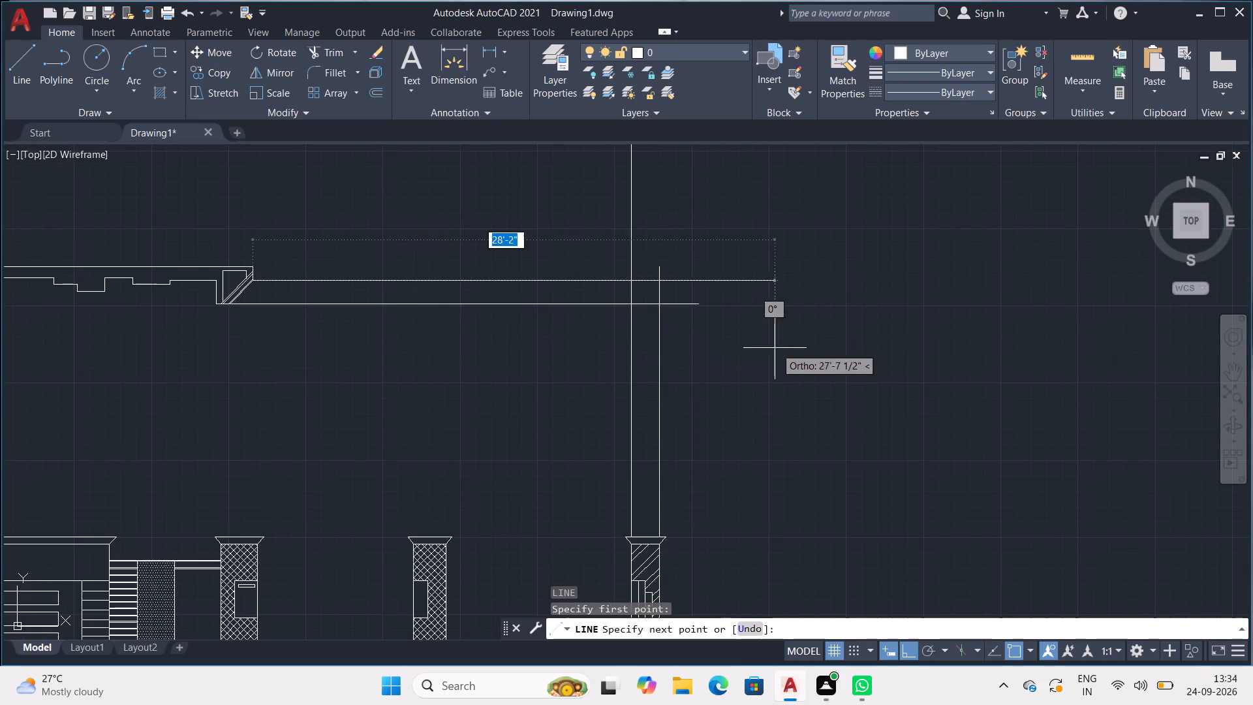
left_click(774, 341)
key("space")
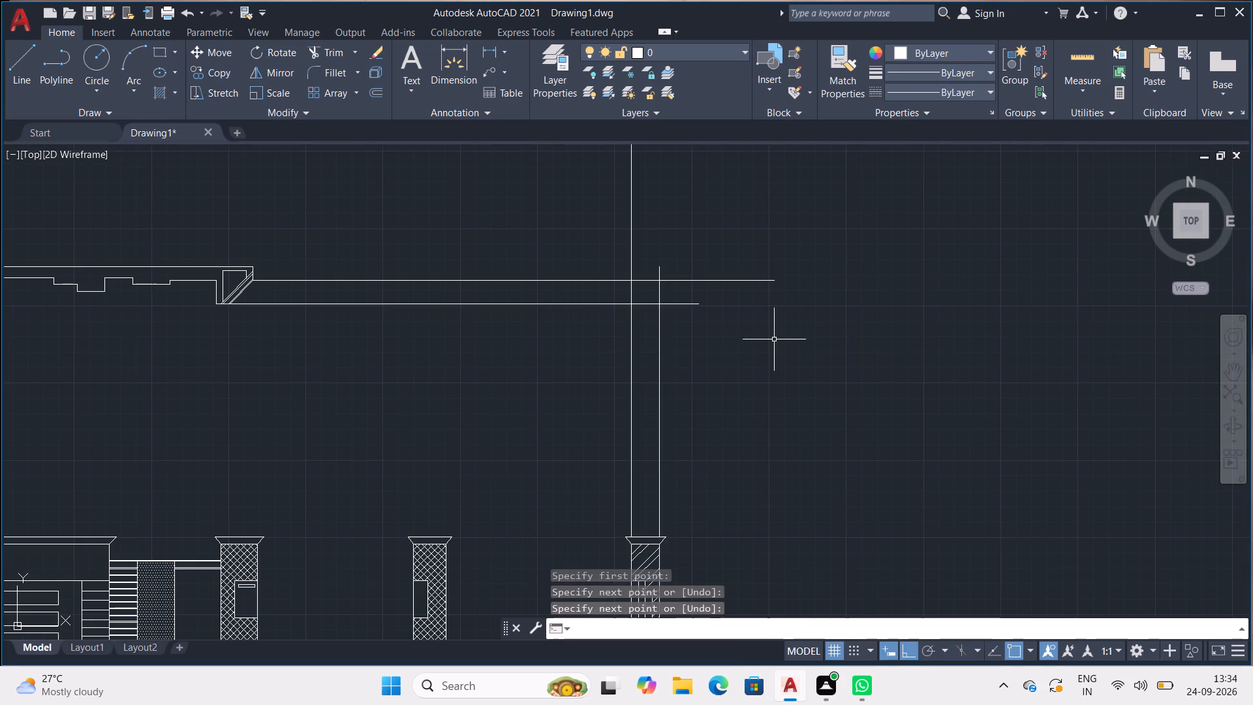
Trim both horizontals beyond the last pillar's right projection line, and the upper horizontal between that pillar's two projection lines.
type("TR")
key("Return")
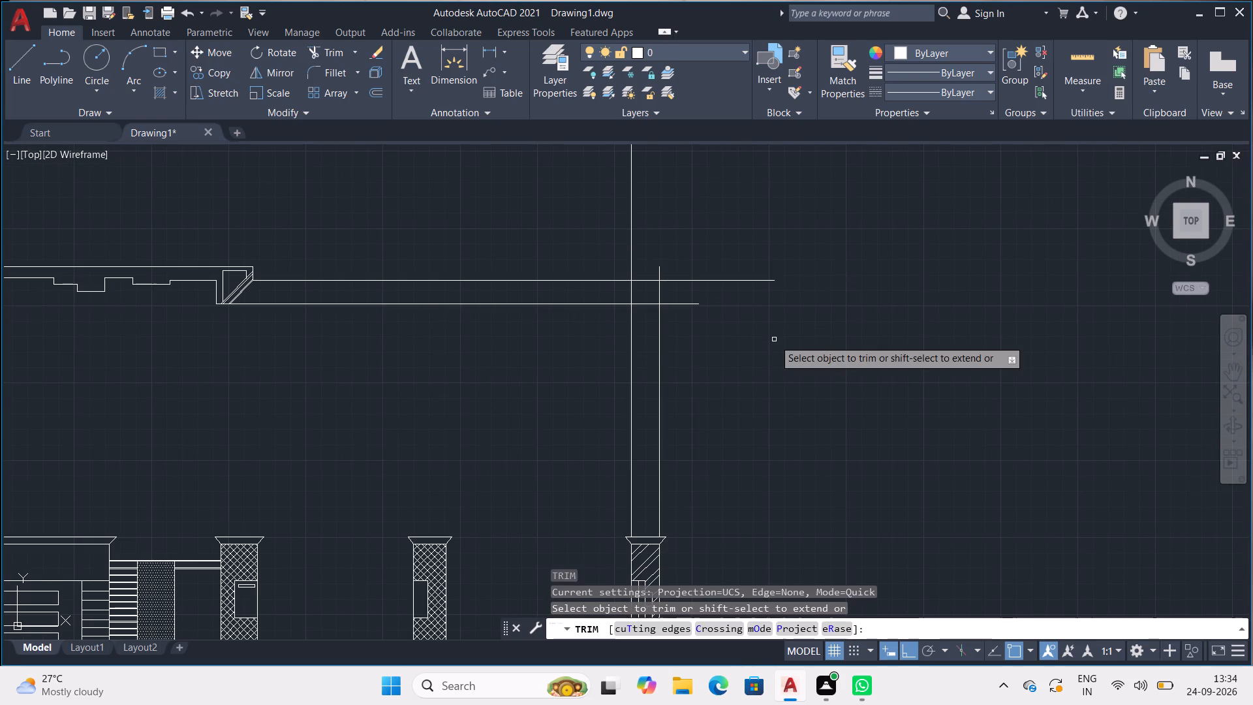
left_click_drag(679, 255, 680, 310)
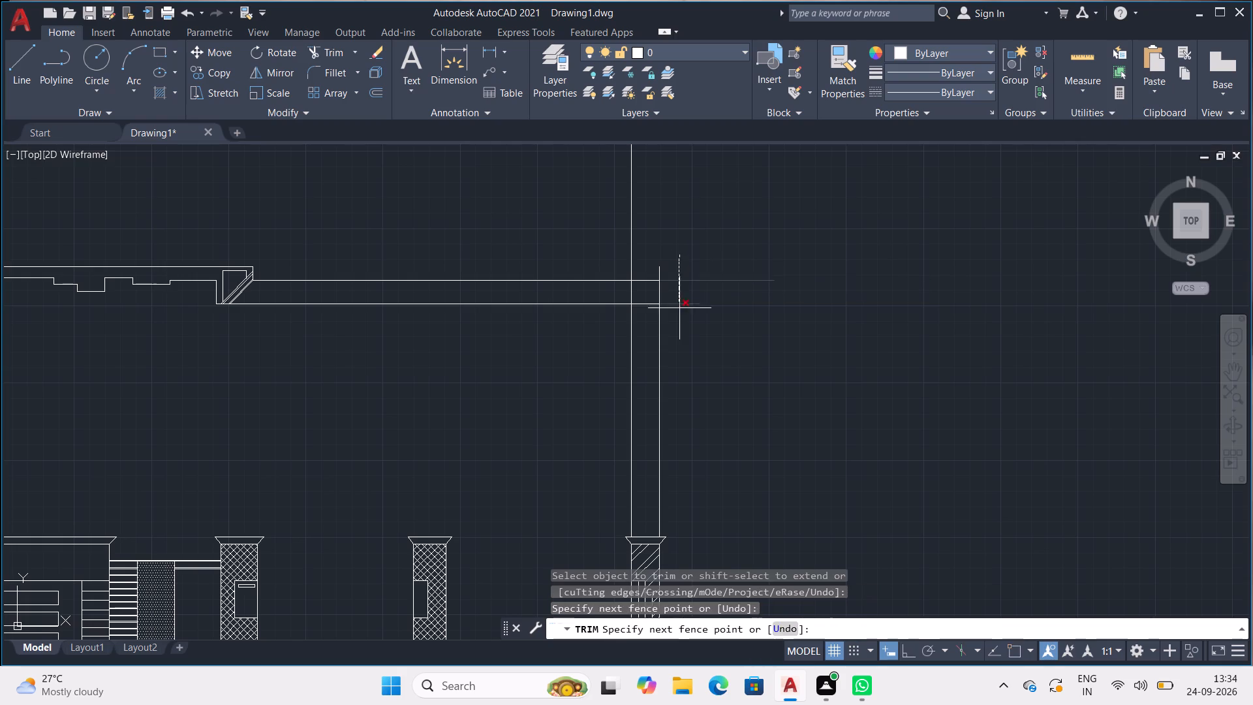
left_click_drag(680, 310, 685, 315)
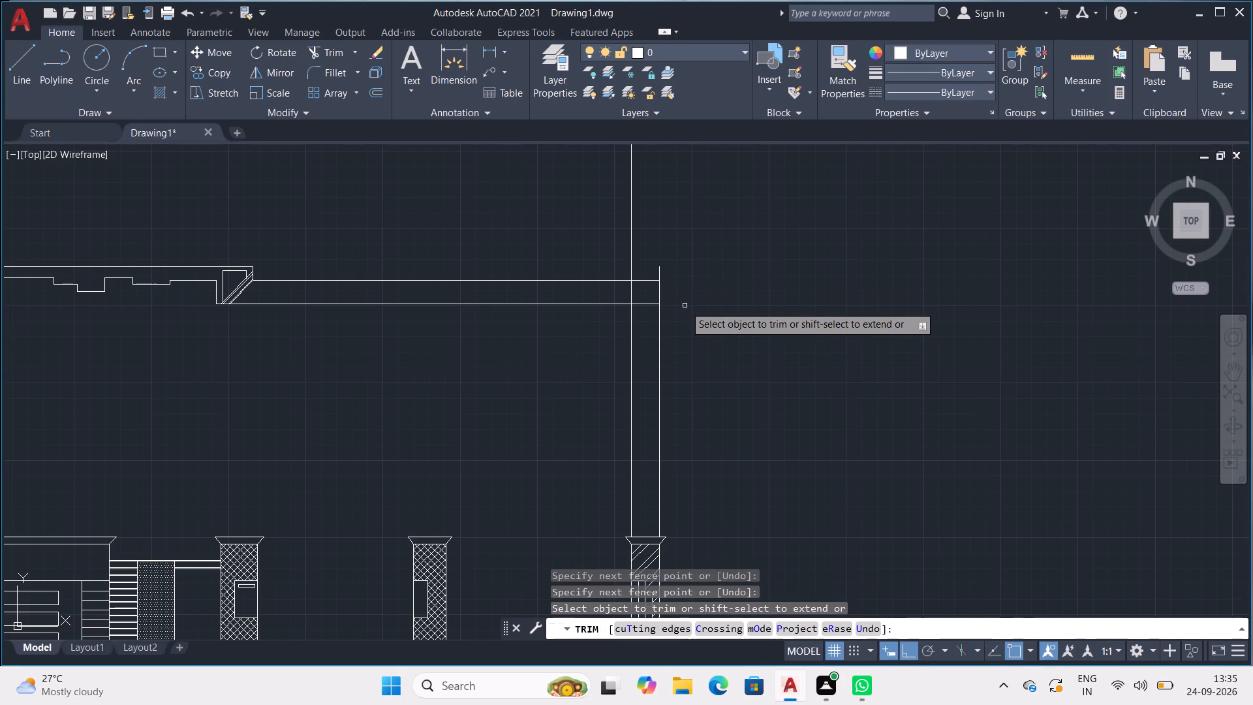
left_click_drag(645, 262, 651, 290)
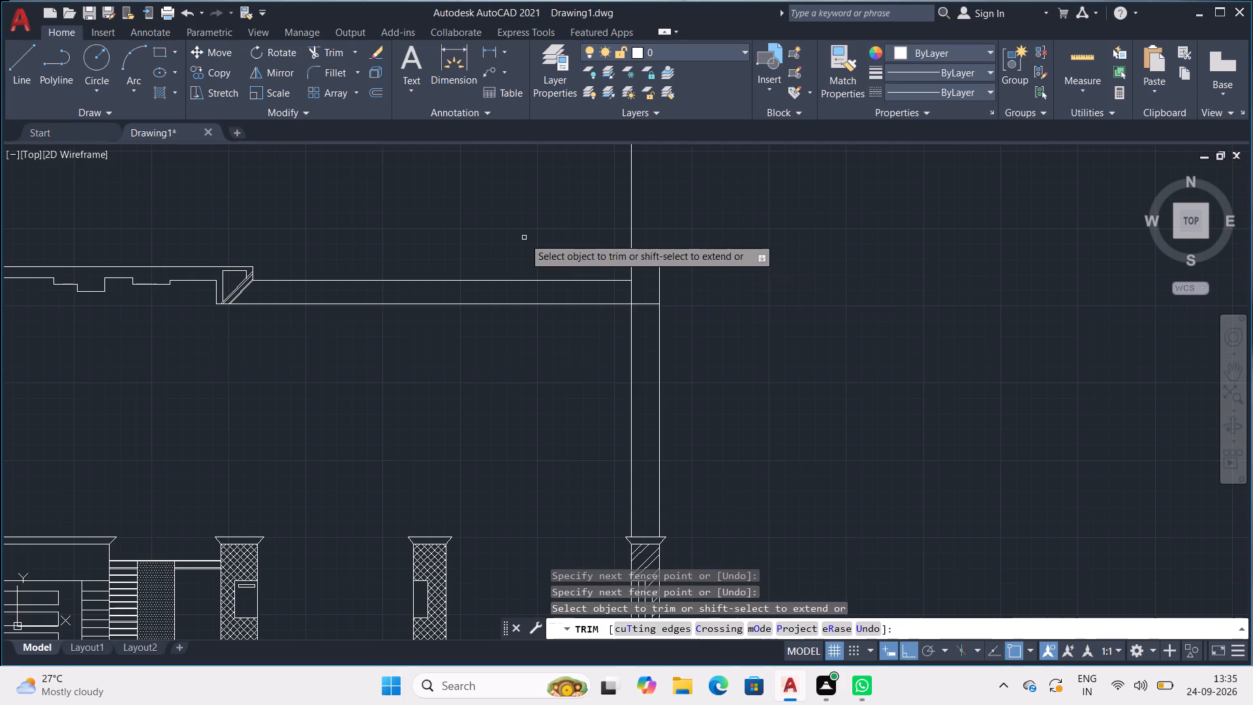
key("l")
key("Escape")
key("Escape")
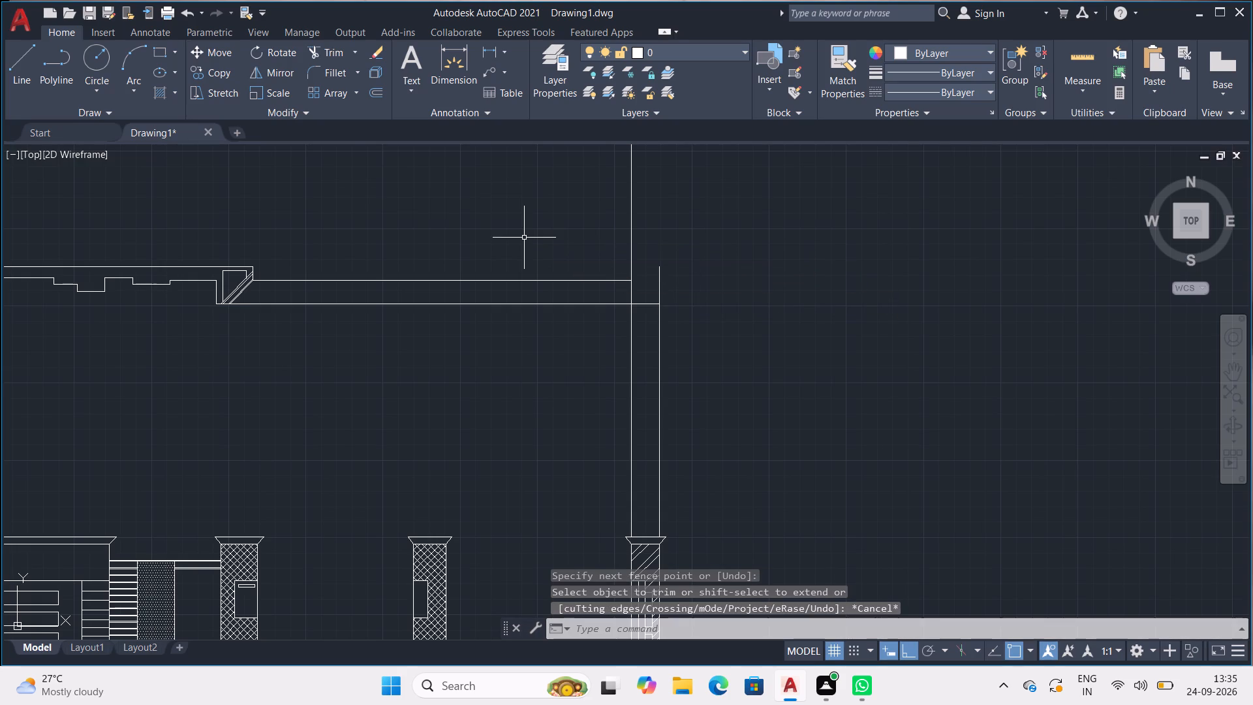
Draw vertical projection lines from both upper shaft corners of the second-to-last pillar upward past the two plan horizontals.
key("l")
key("Return")
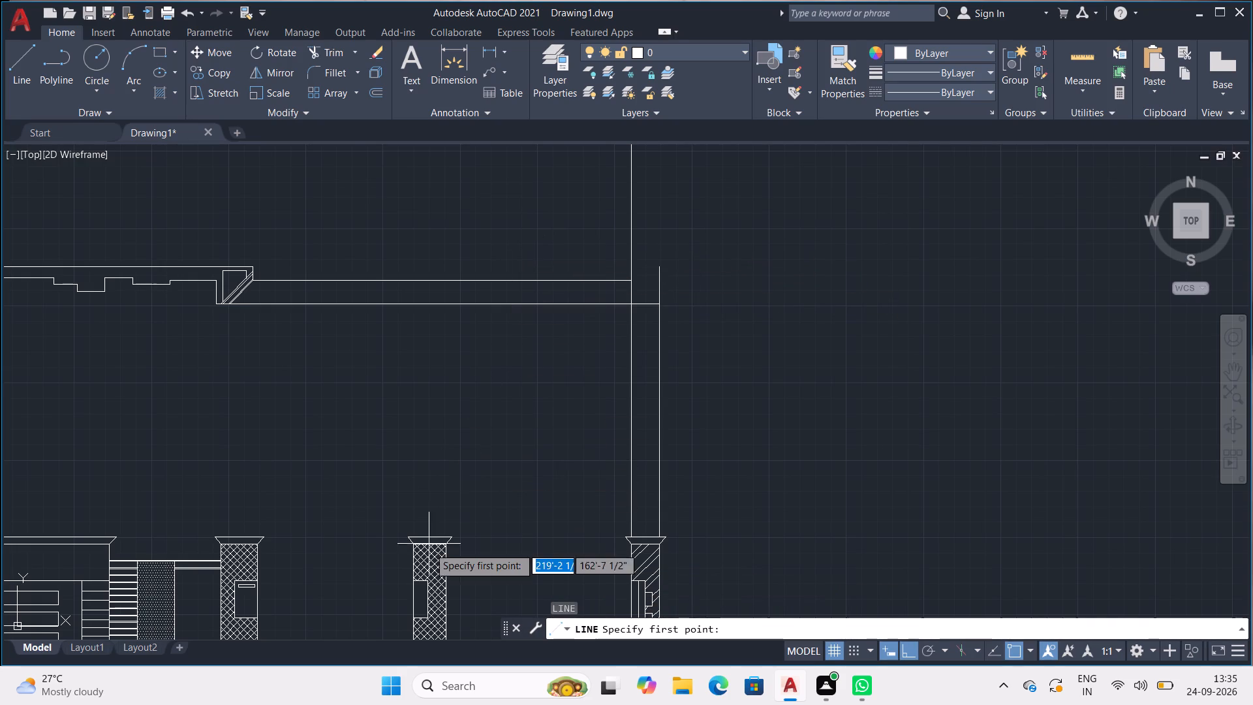
left_click(444, 548)
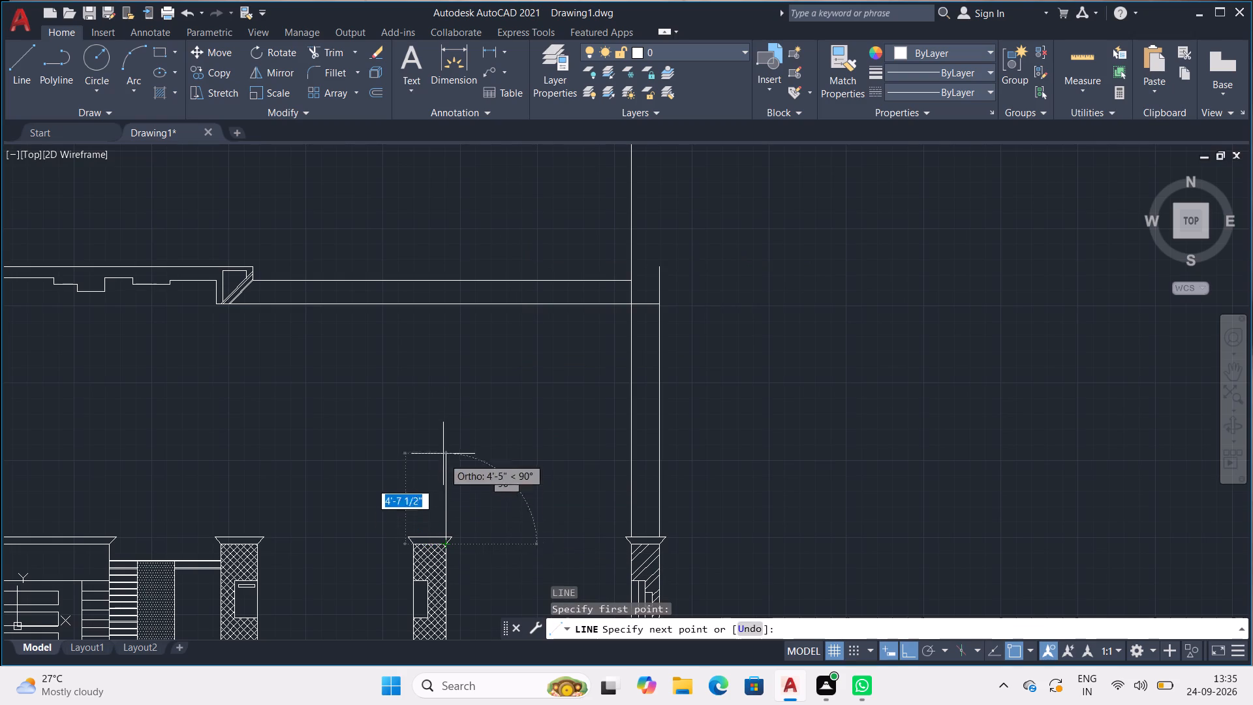
left_click(434, 180)
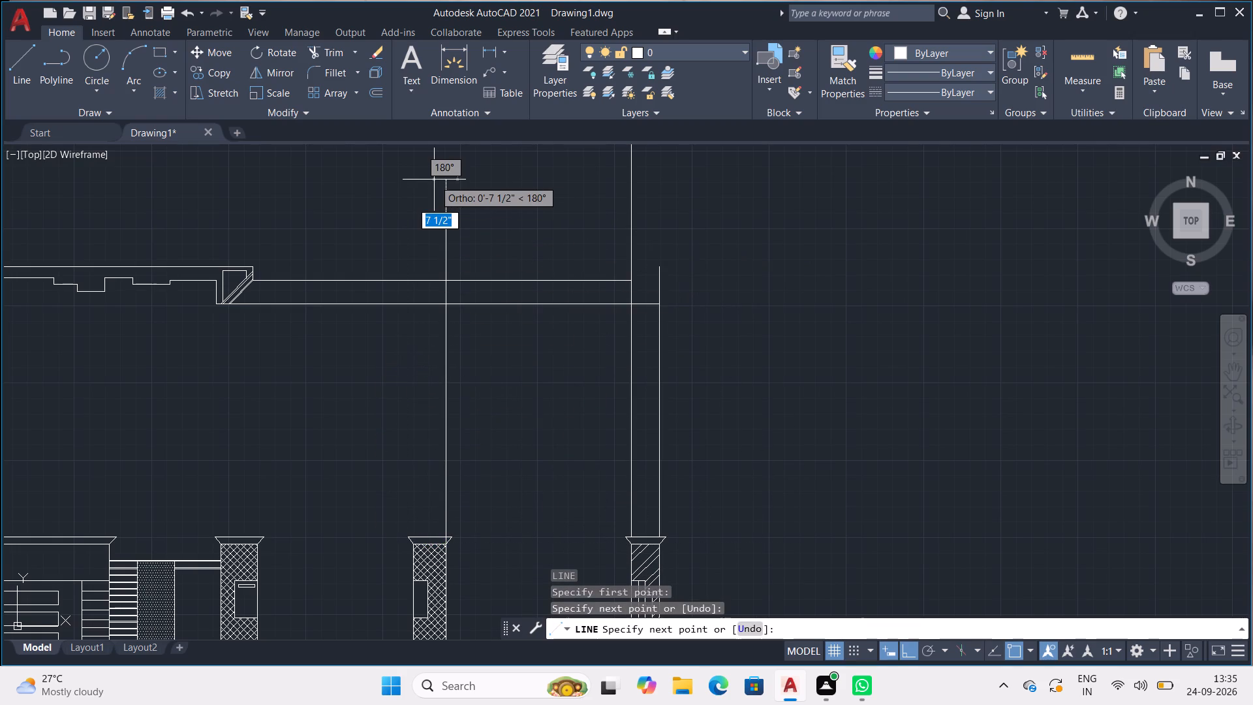
key("Escape")
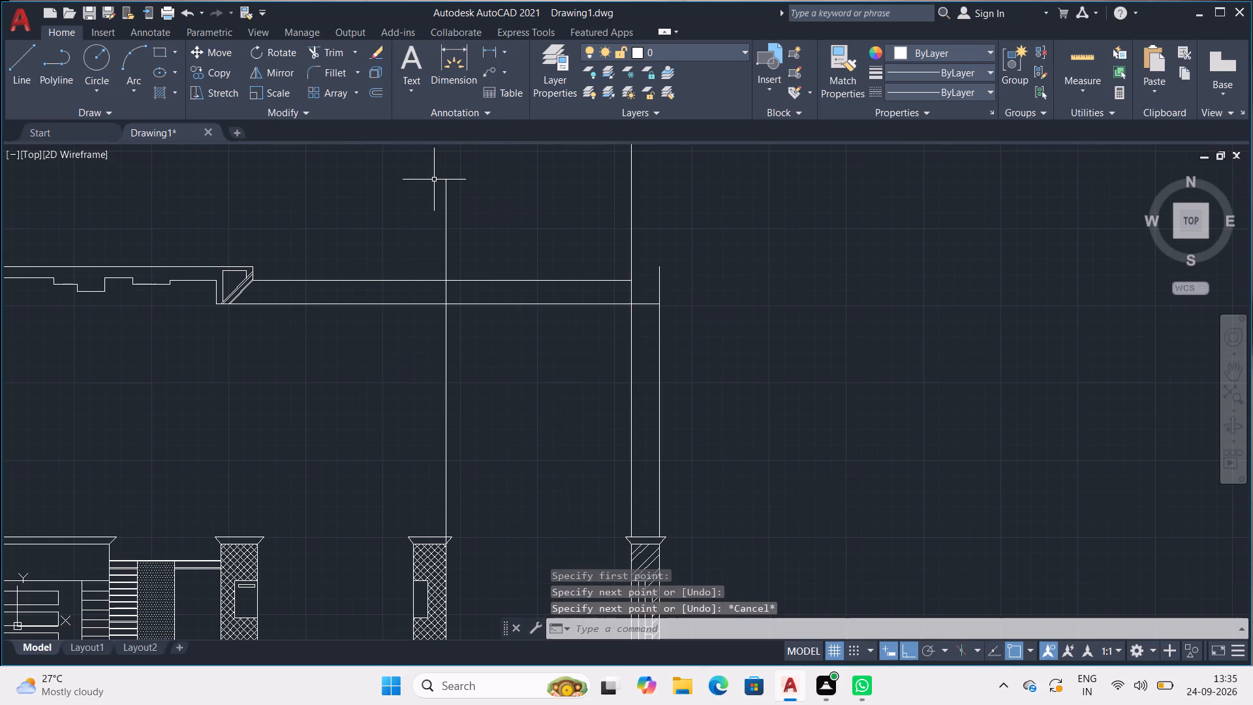
key("space")
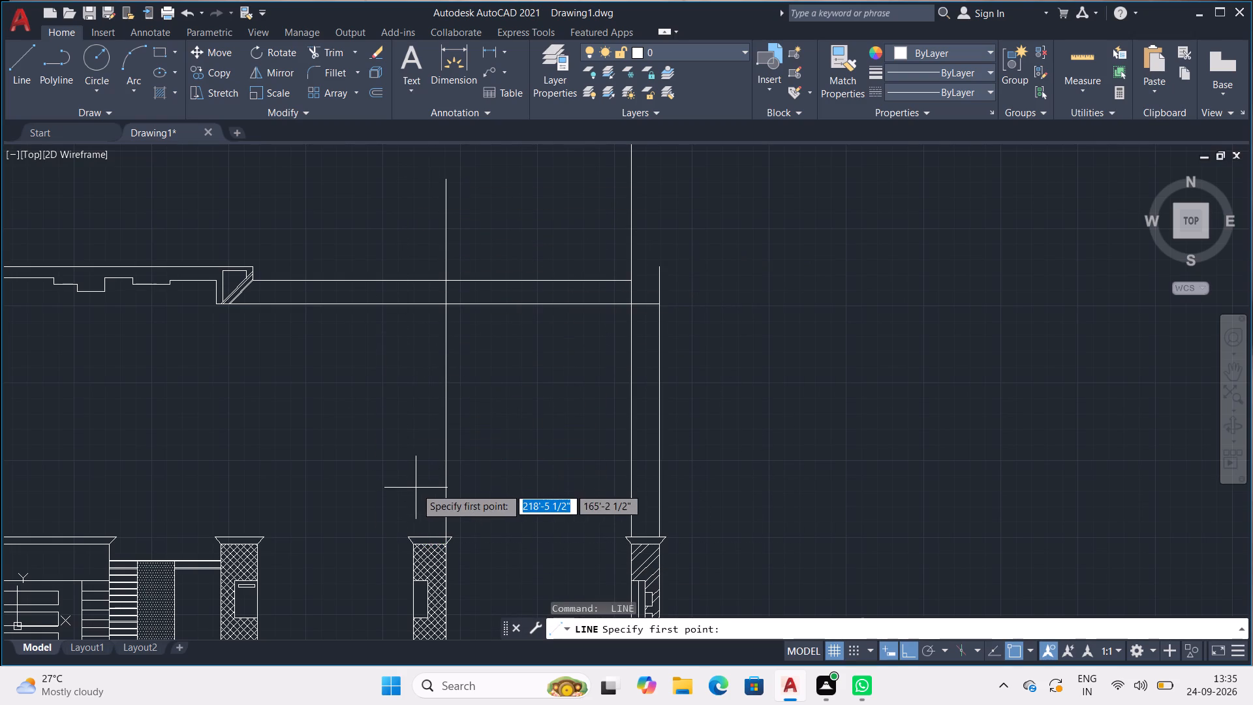
scroll(416, 488, "up", 3)
middle_click_drag(412, 573, 347, 275)
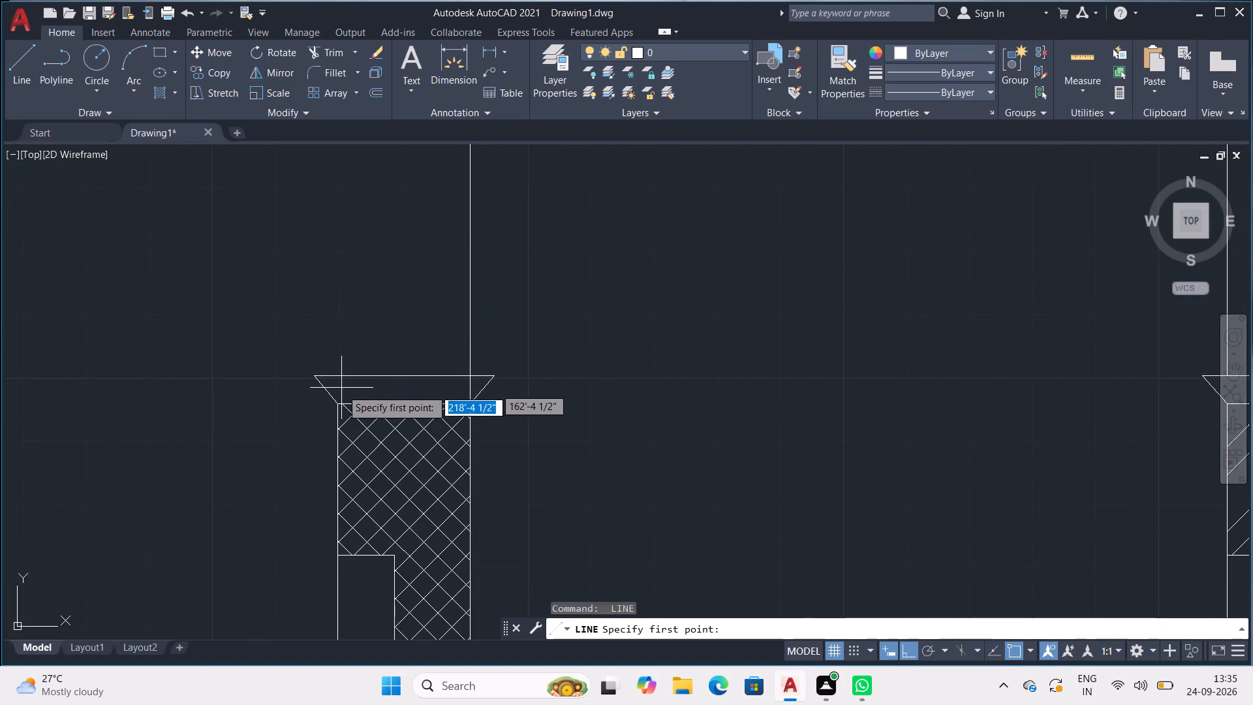
left_click(338, 403)
scroll(347, 260, "down", 3)
middle_click_drag(342, 275, 286, 581)
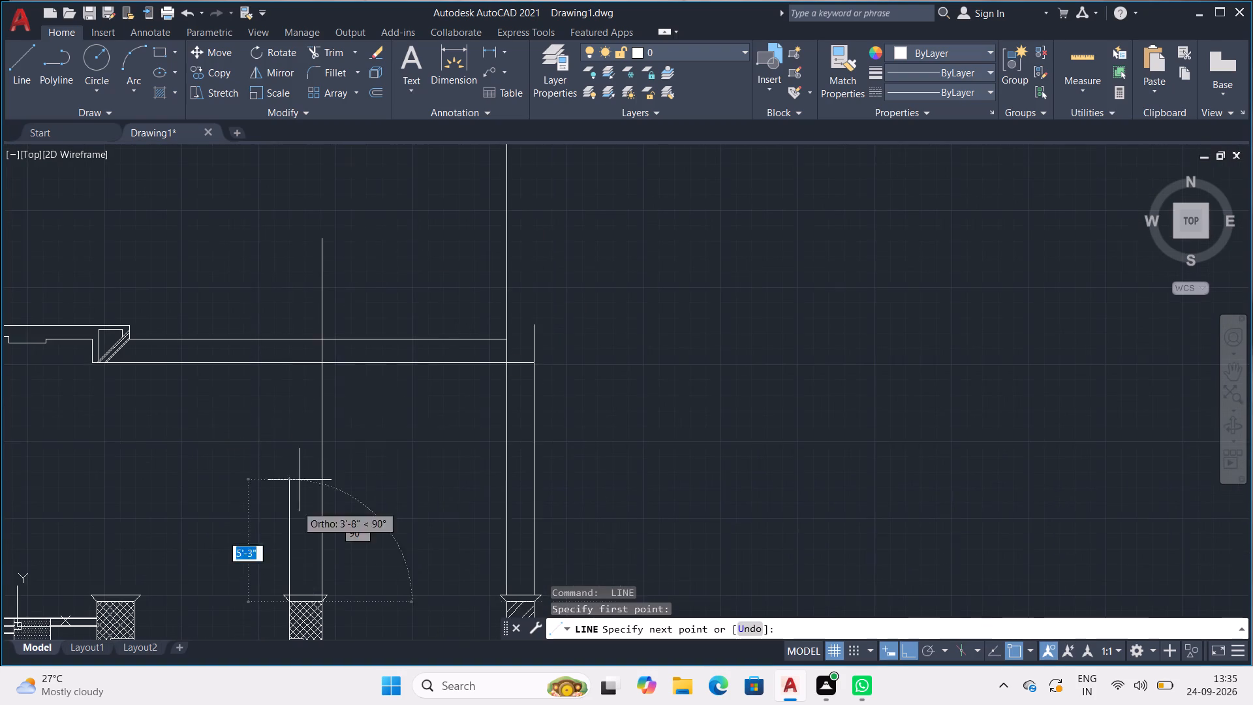
left_click(309, 255)
key("space")
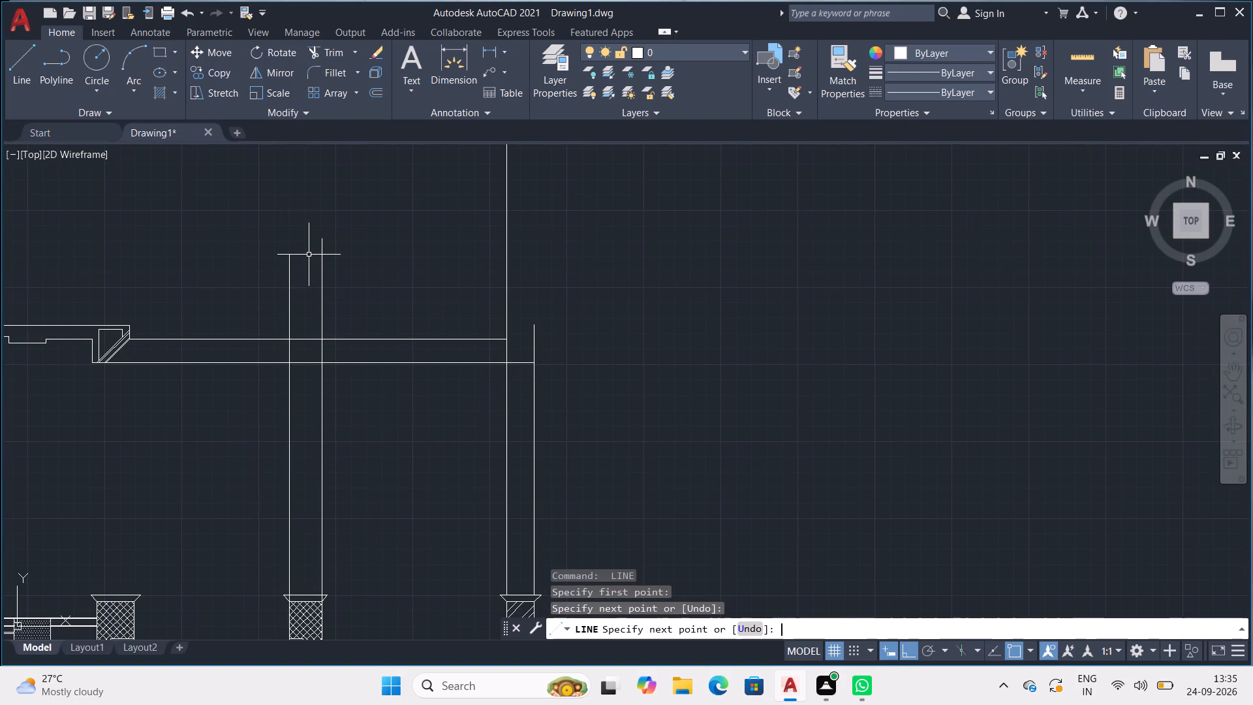
Trim the second-to-last pillar's two projection lines below the lower plan horizontal, including the leftover pieces inside its cap.
middle_click_drag(312, 398, 333, 206)
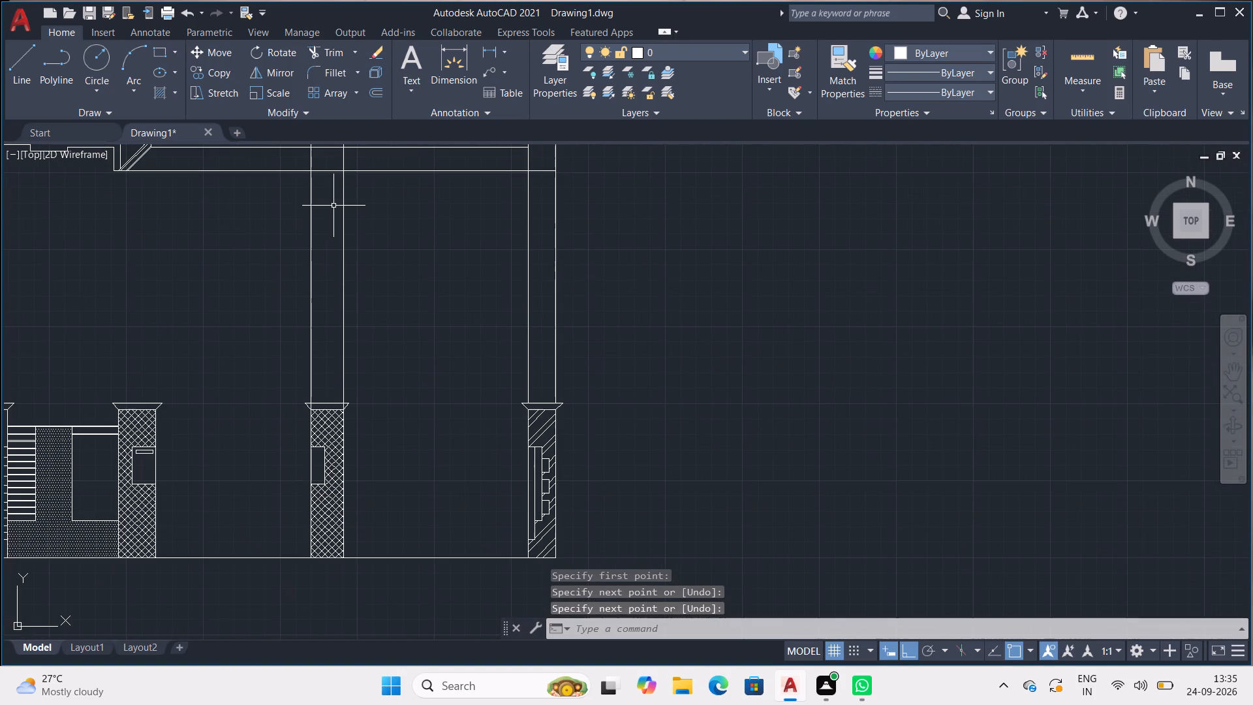
type("TR")
key("Return")
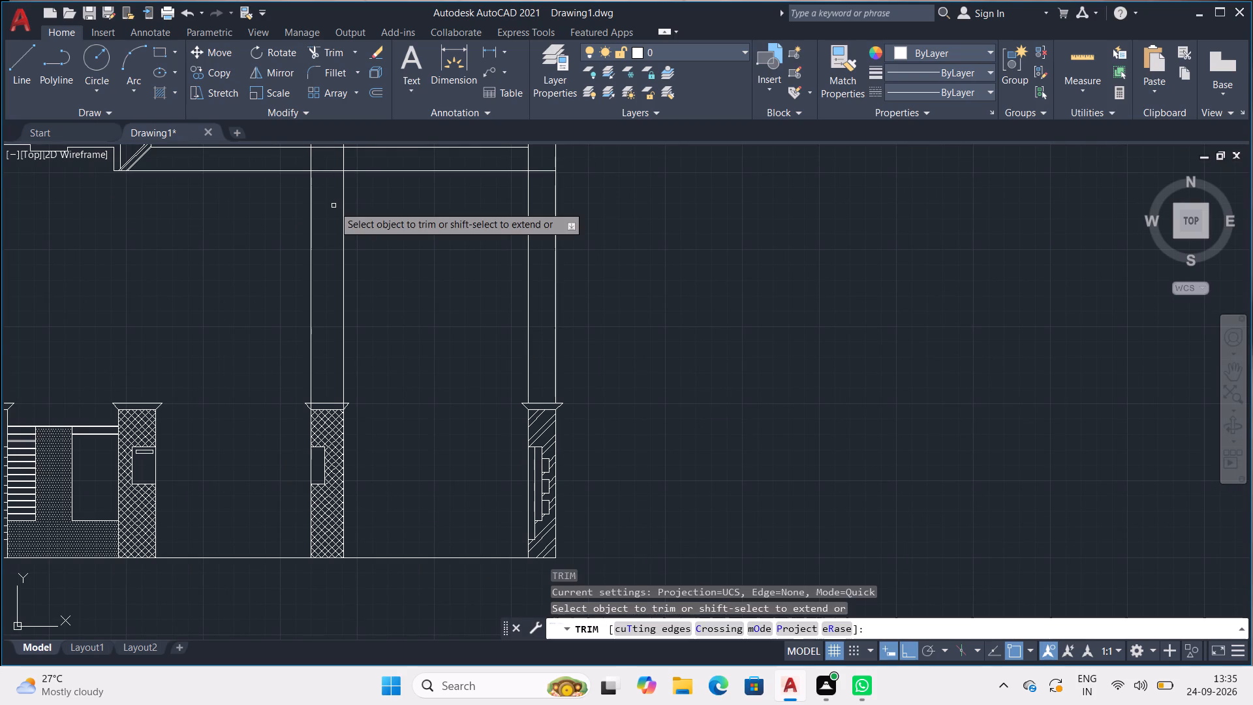
left_click_drag(365, 233, 217, 255)
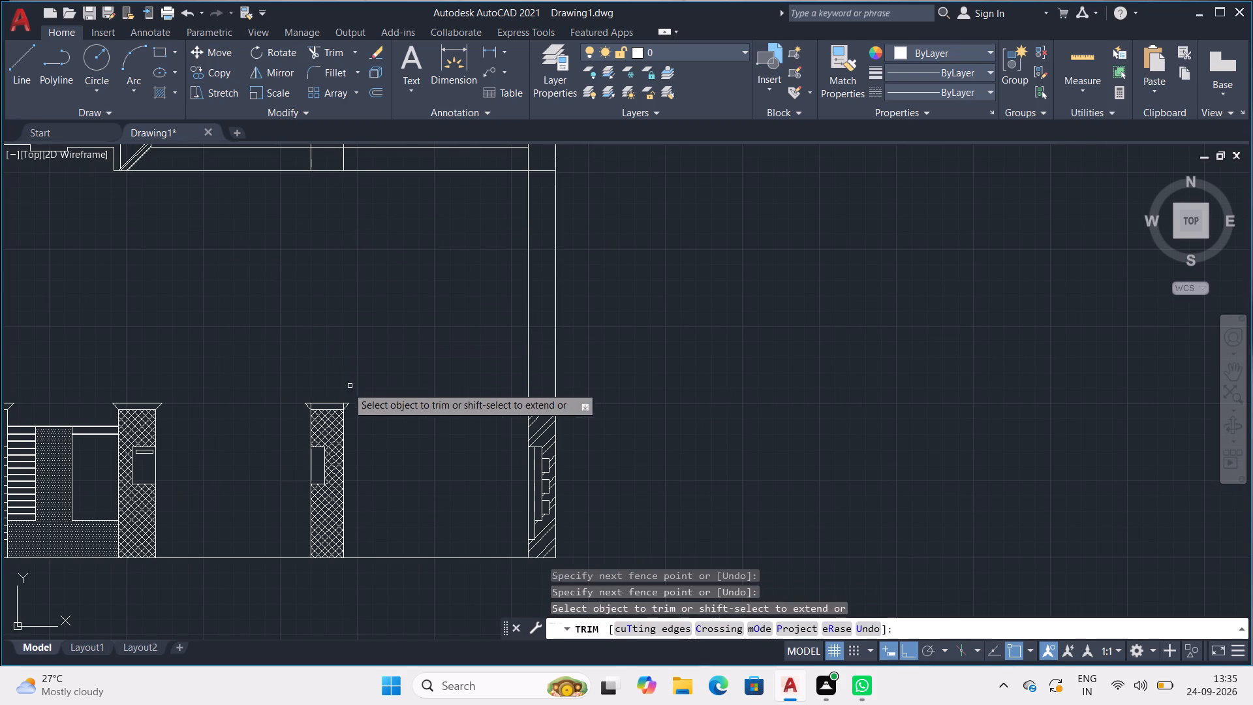
scroll(324, 404, "up", 4)
left_click_drag(238, 410, 221, 424)
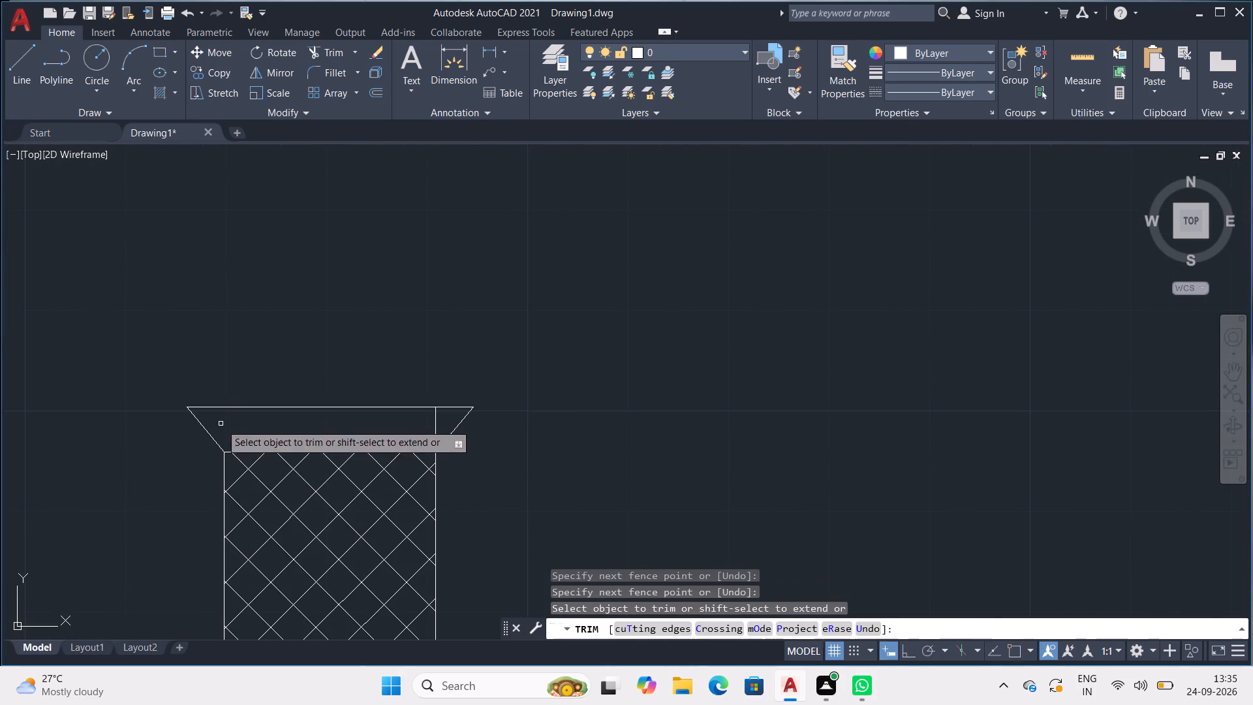
left_click_drag(440, 418, 424, 425)
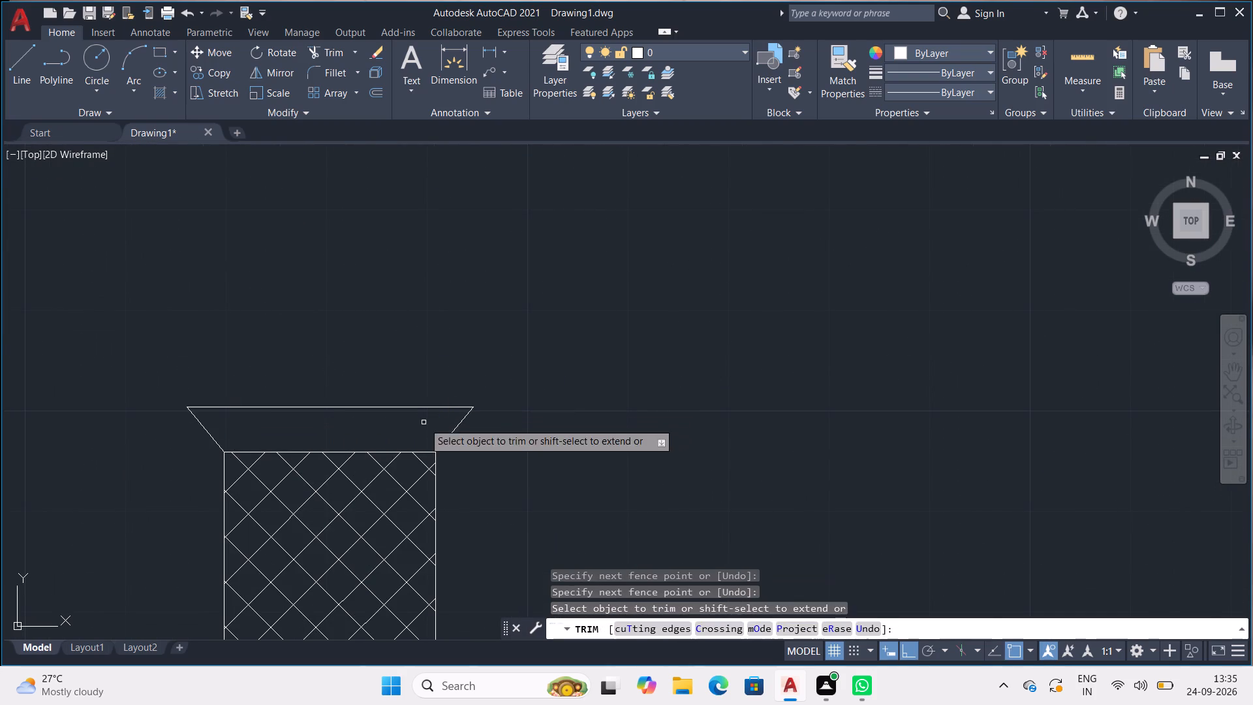
scroll(427, 341, "down", 3)
middle_click_drag(389, 279, 400, 478)
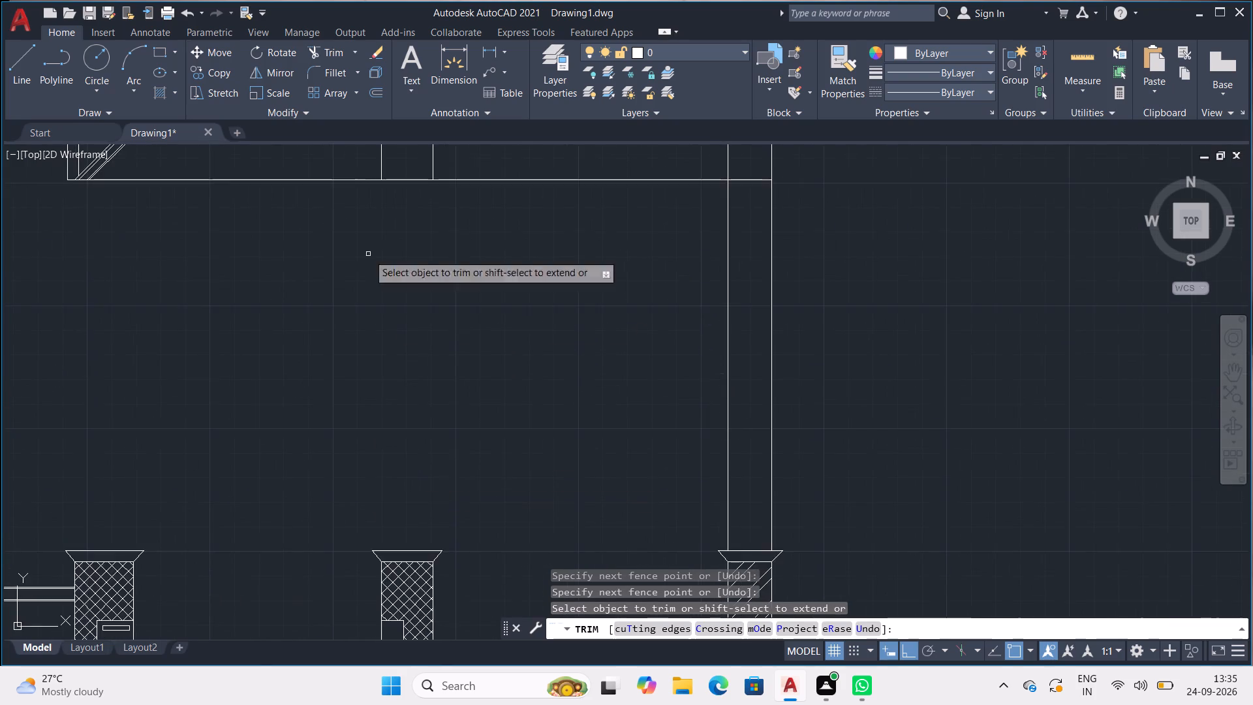
middle_click_drag(368, 255, 412, 536)
middle_click_drag(417, 405, 616, 379)
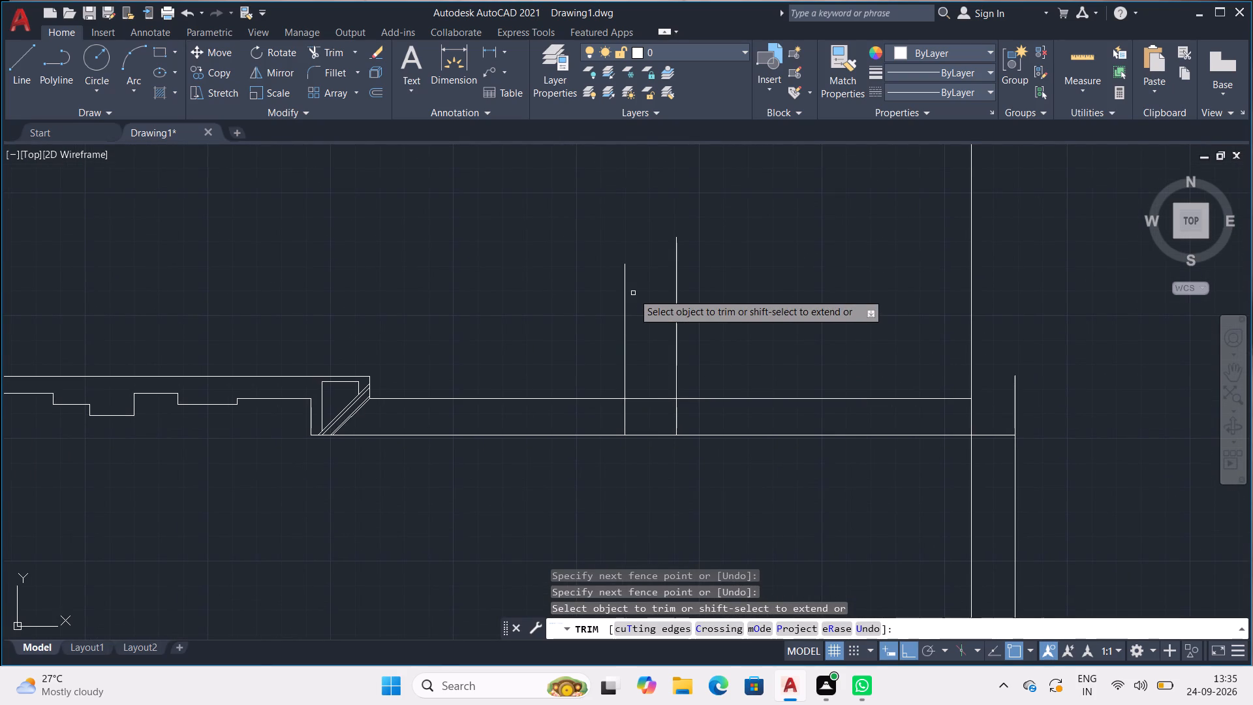
key("Escape")
key("Escape")
key("Escape")
key("Escape")
key("Escape")
key("Escape")
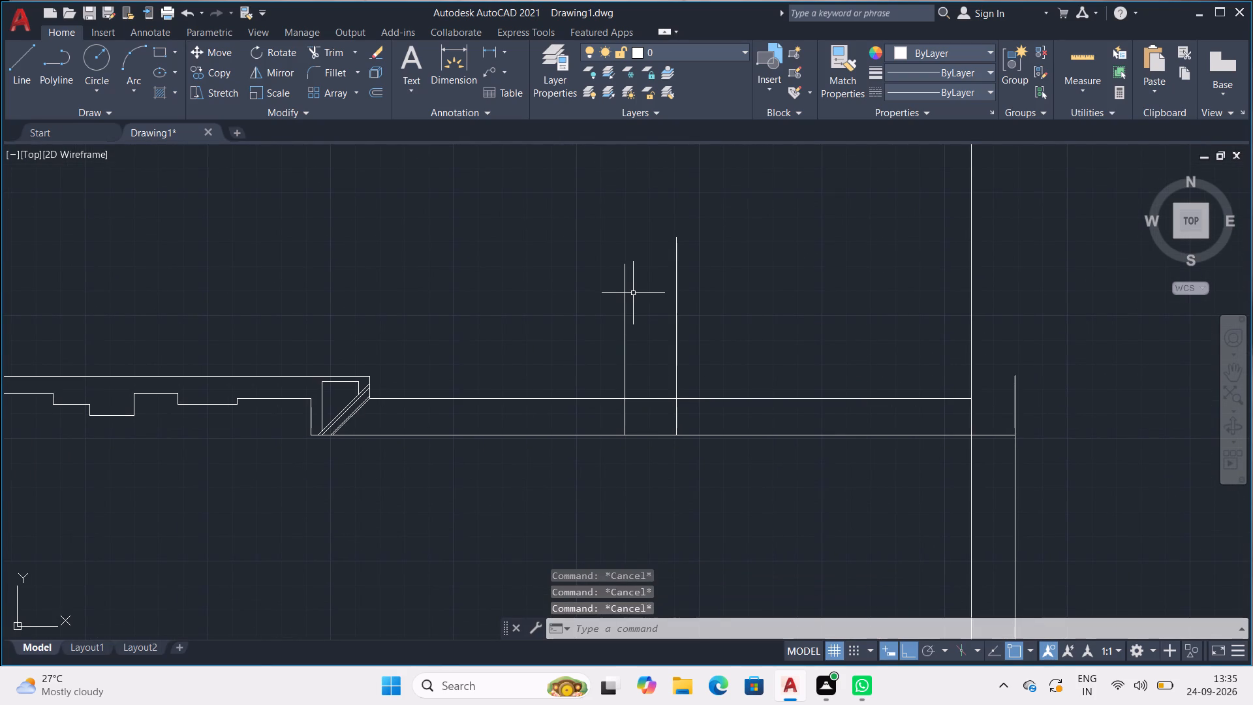
Draw a horizontal line rightward from the end block's top-right corner, past both projection lines of the second-to-last pillar.
key("l")
key("Return")
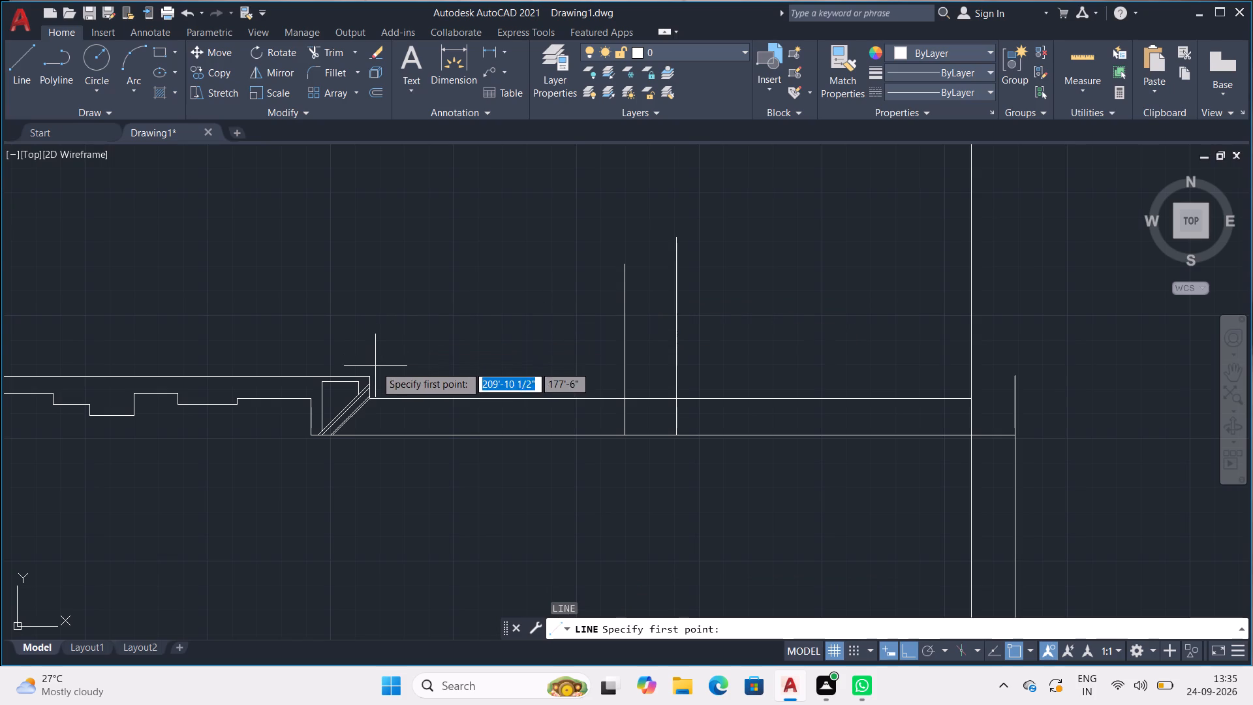
left_click(369, 377)
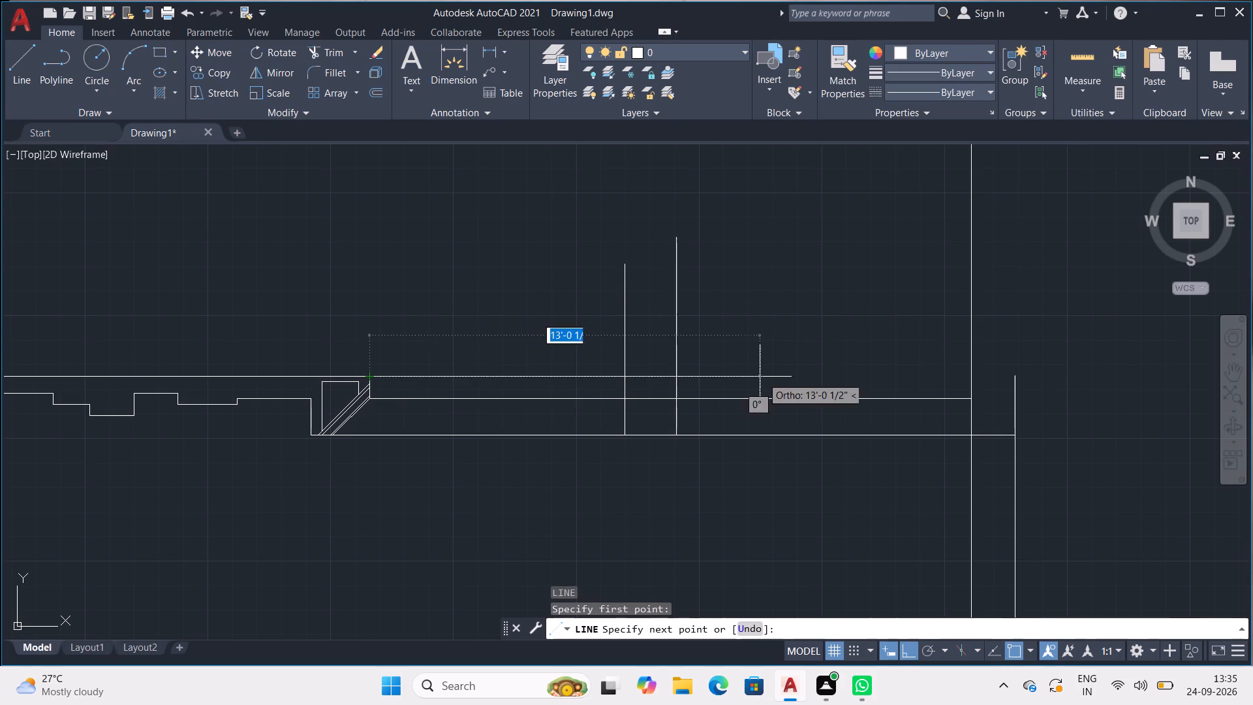
left_click(779, 376)
key("space")
Trim the new top horizontal before the second-to-last pillar's left projection line, and that projection line's part above the horizontal.
type("TR")
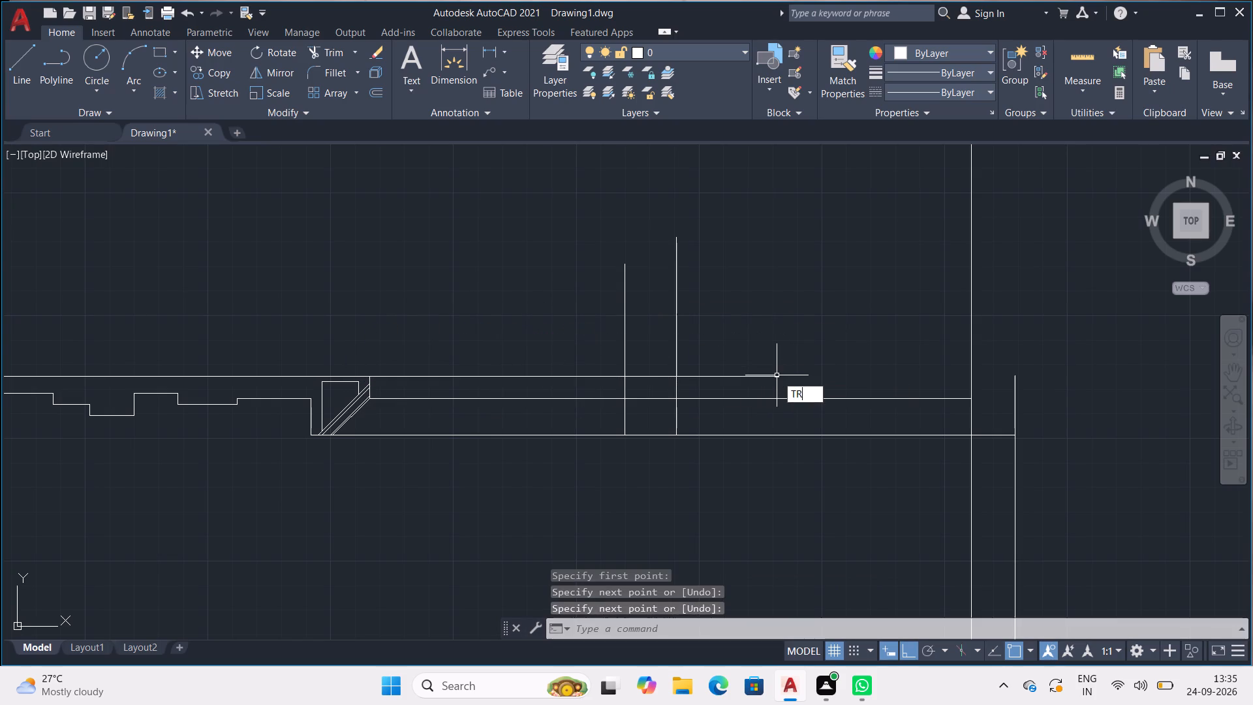
key("Return")
left_click_drag(563, 368, 567, 392)
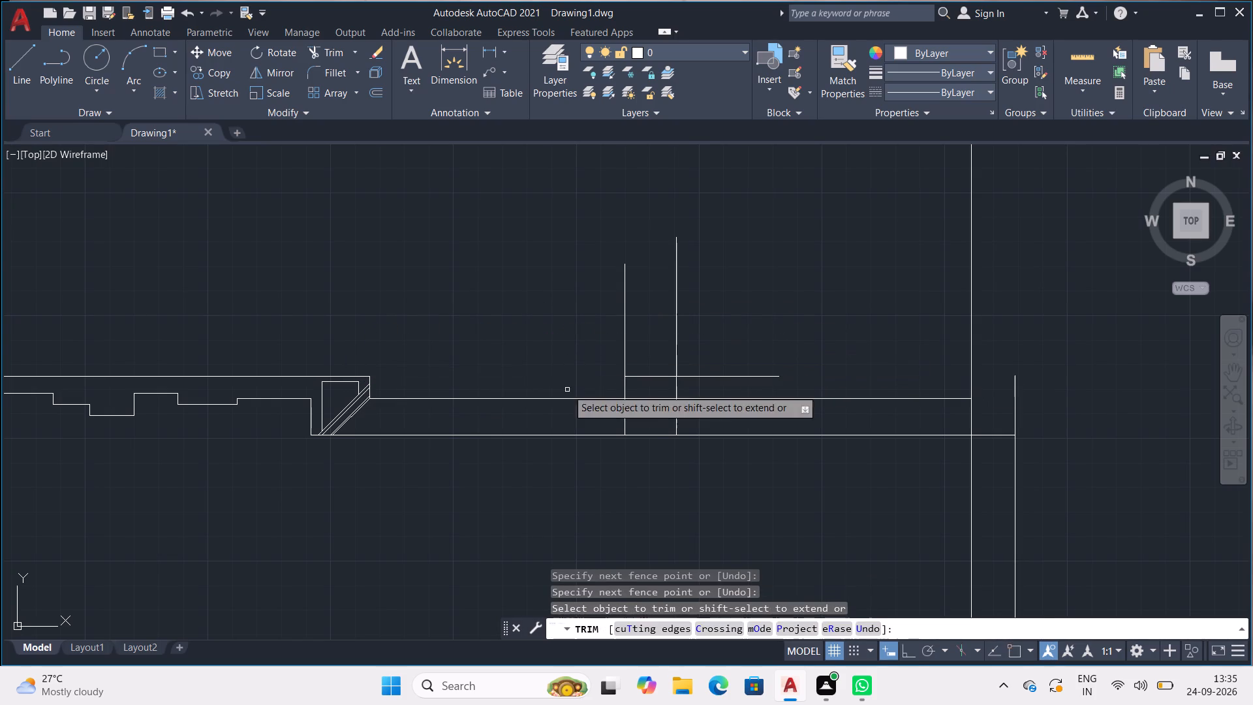
left_click_drag(600, 331, 633, 324)
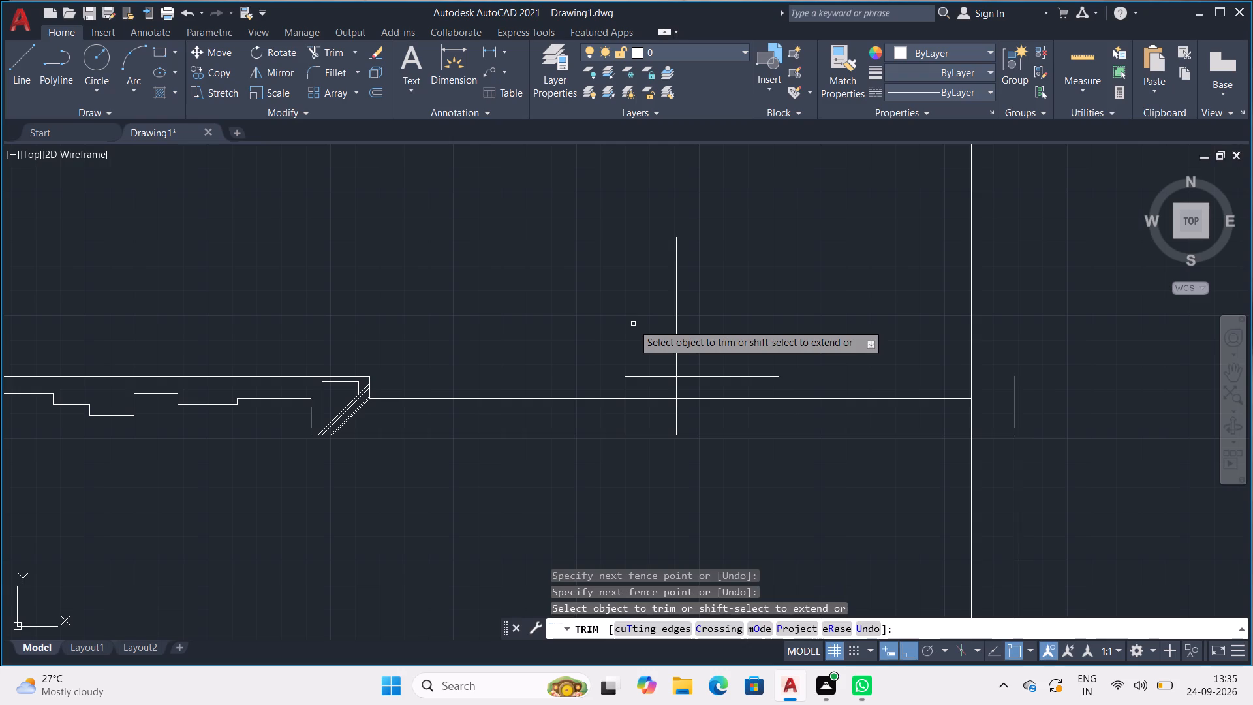
key("Escape")
key("Escape")
key("Escape")
key("Escape")
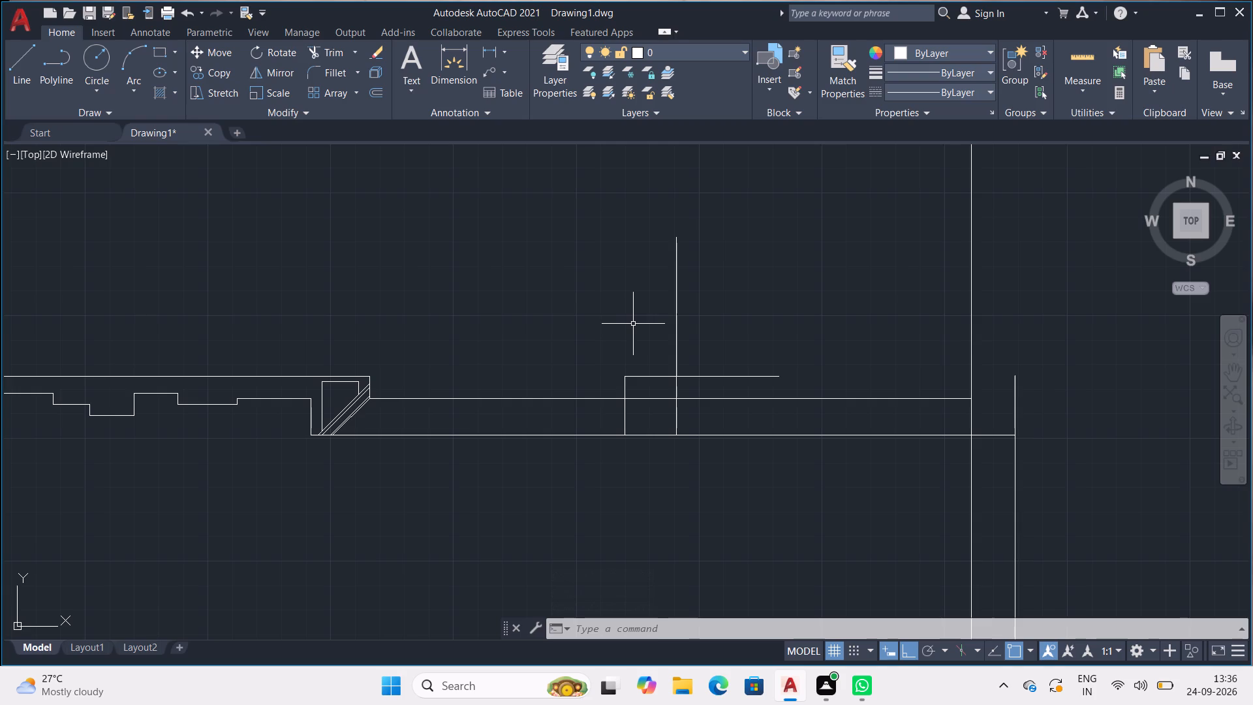
Draw a 9" line rightward along the lower horizontal from the pillar outline's bottom-left corner, continuing with a short segment downward.
middle_click_drag(633, 324, 628, 312)
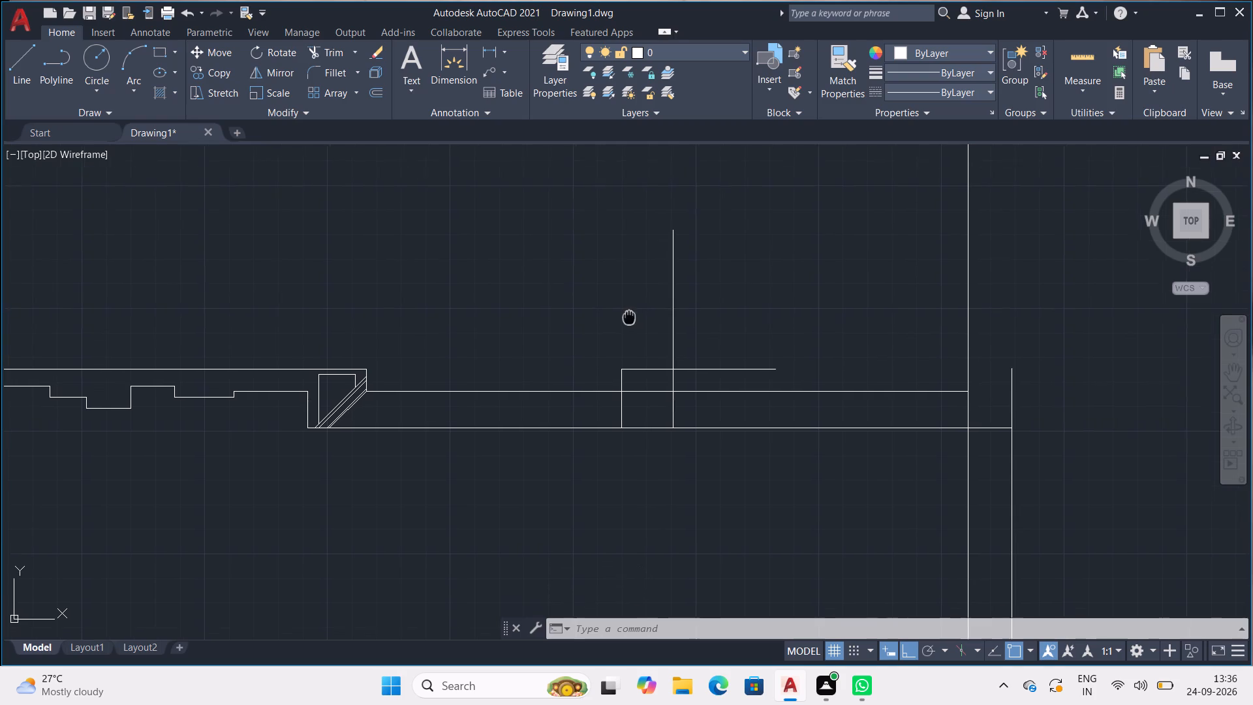
middle_click_drag(628, 312, 595, 245)
middle_click_drag(659, 313, 550, 339)
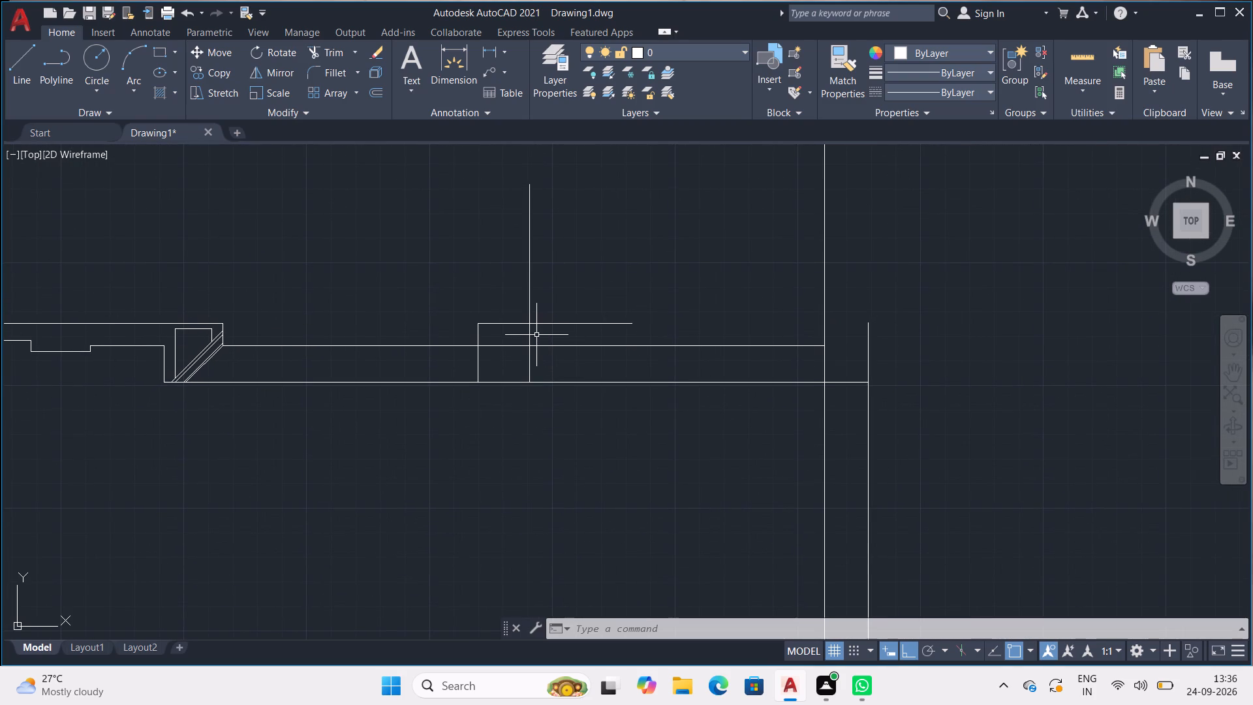
scroll(485, 359, "up", 2)
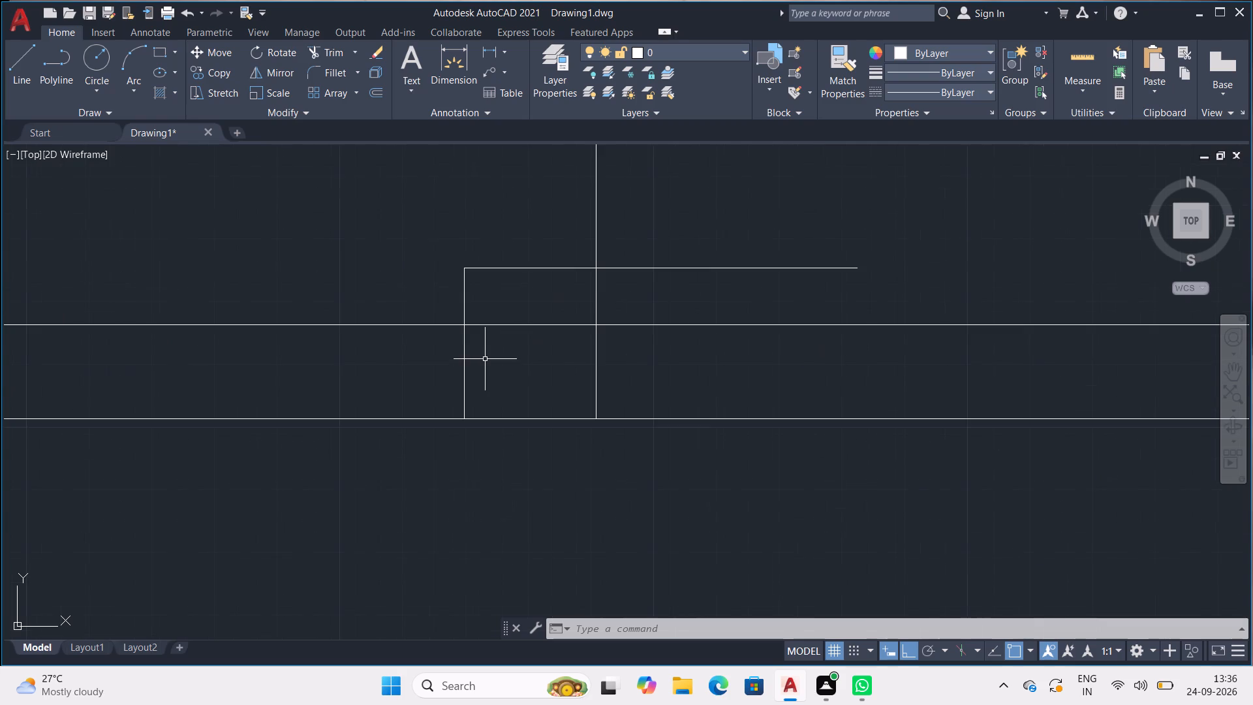
middle_click_drag(503, 394, 481, 375)
scroll(446, 396, "up", 1)
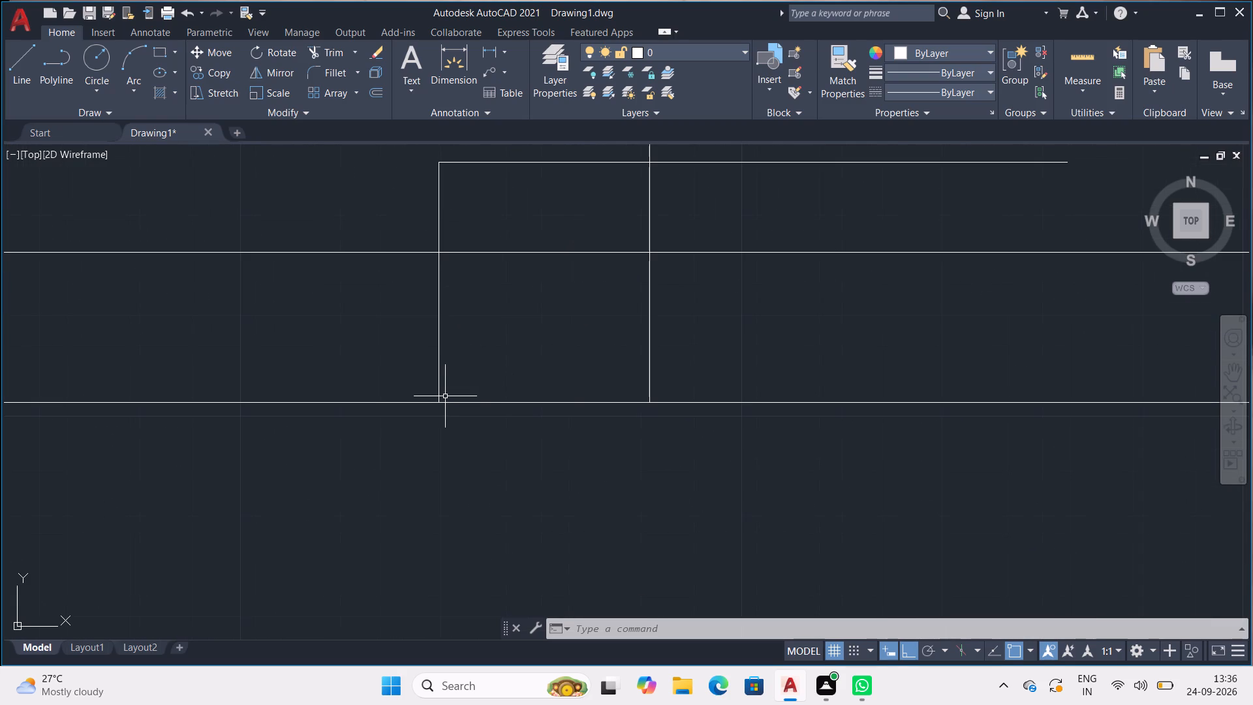
key("l")
key("Return")
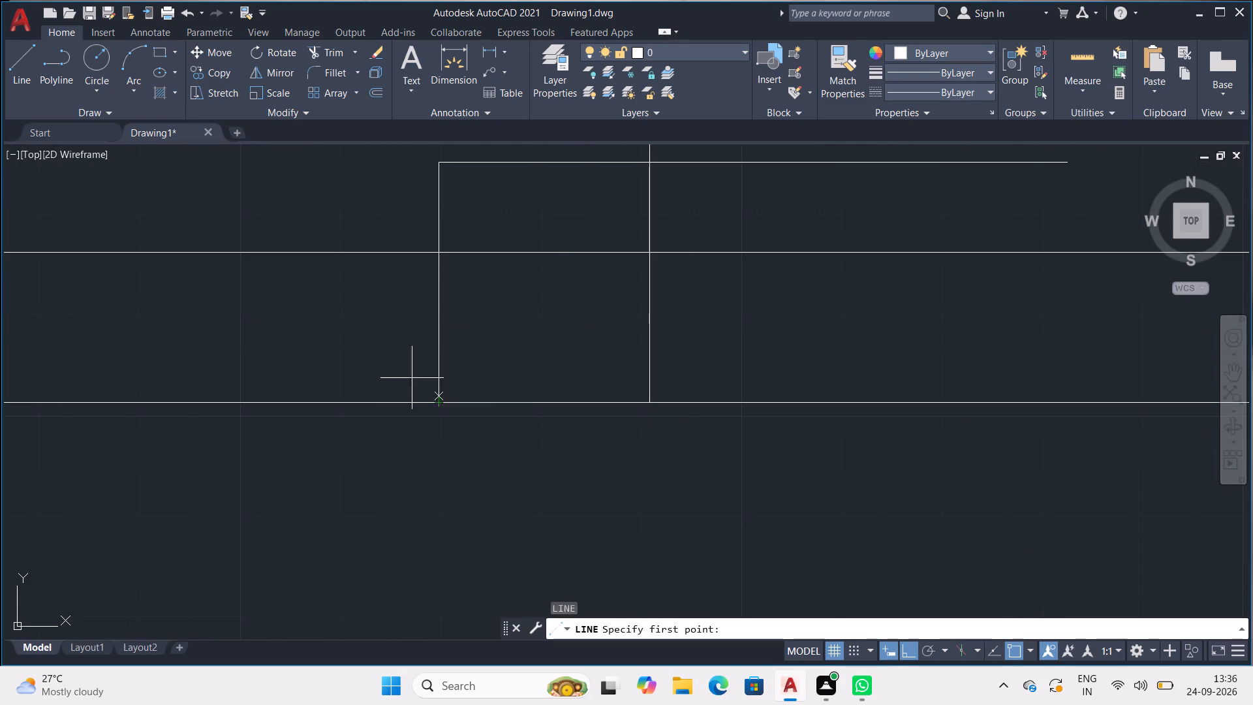
left_click(440, 404)
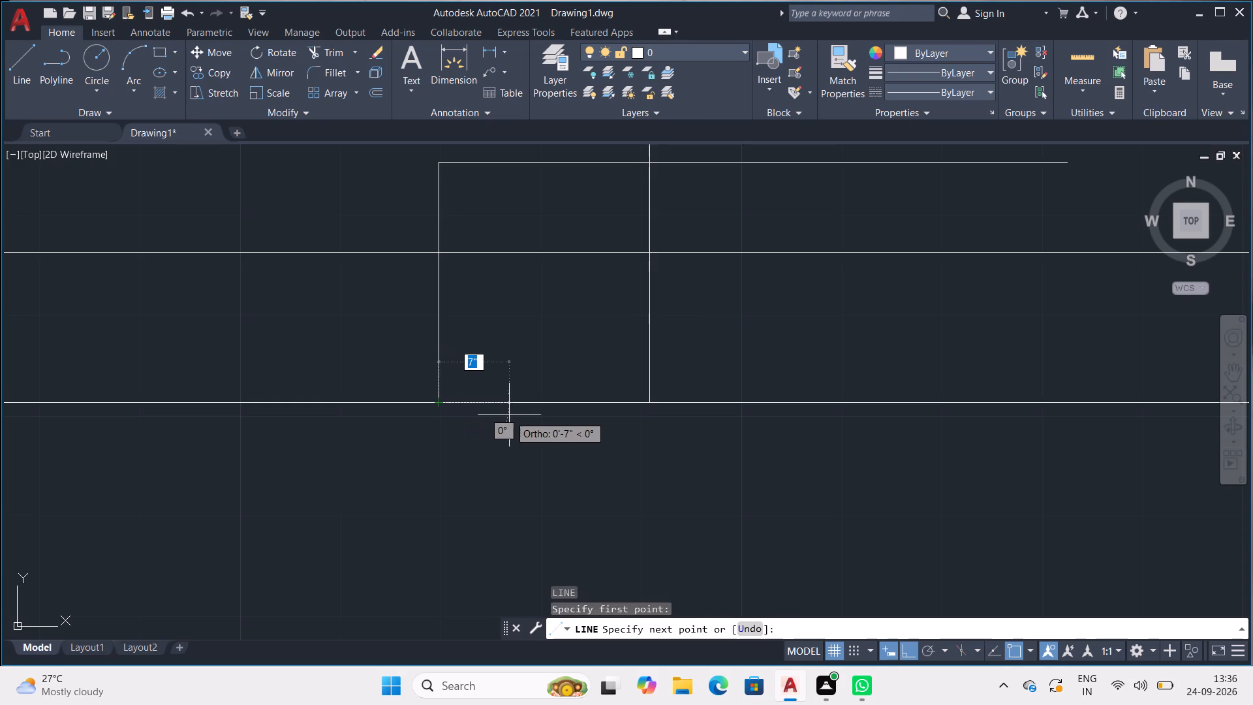
type("9\"")
key("Return")
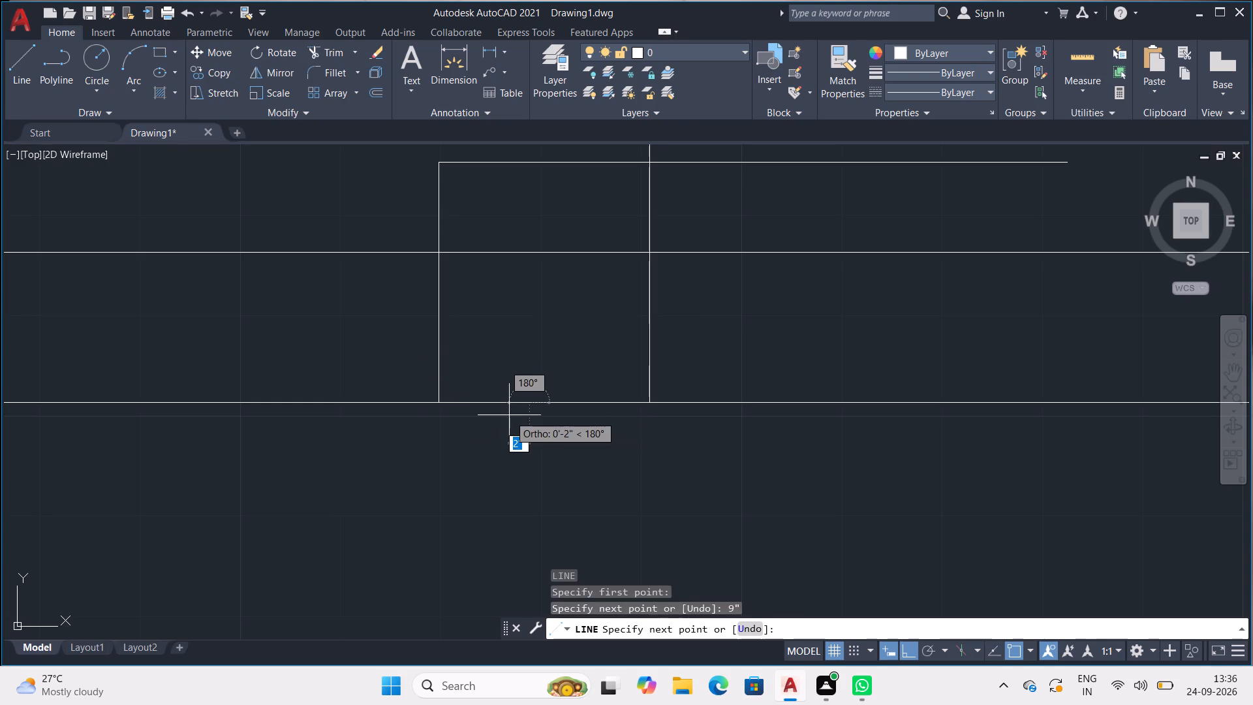
left_click(528, 441)
key("space")
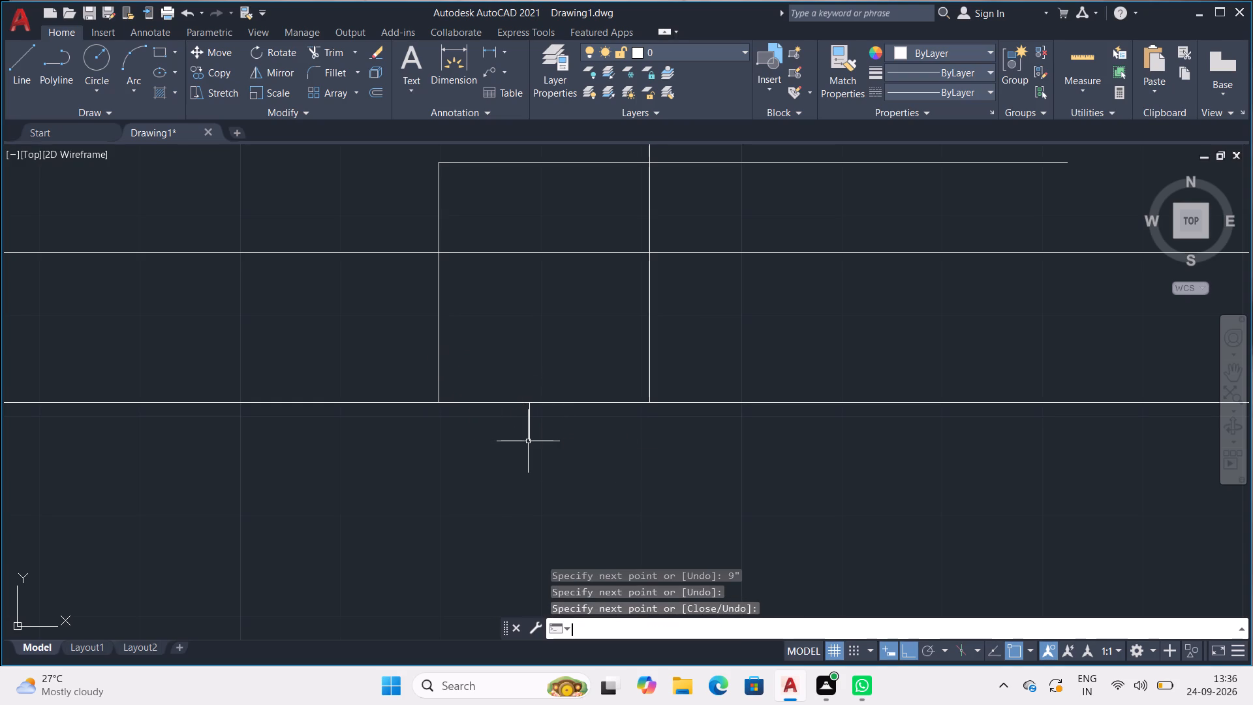
Draw a diagonal about 11 1/2" long from the 9" line's end up to the second-to-last pillar's left edge in plan.
key("l")
key("Return")
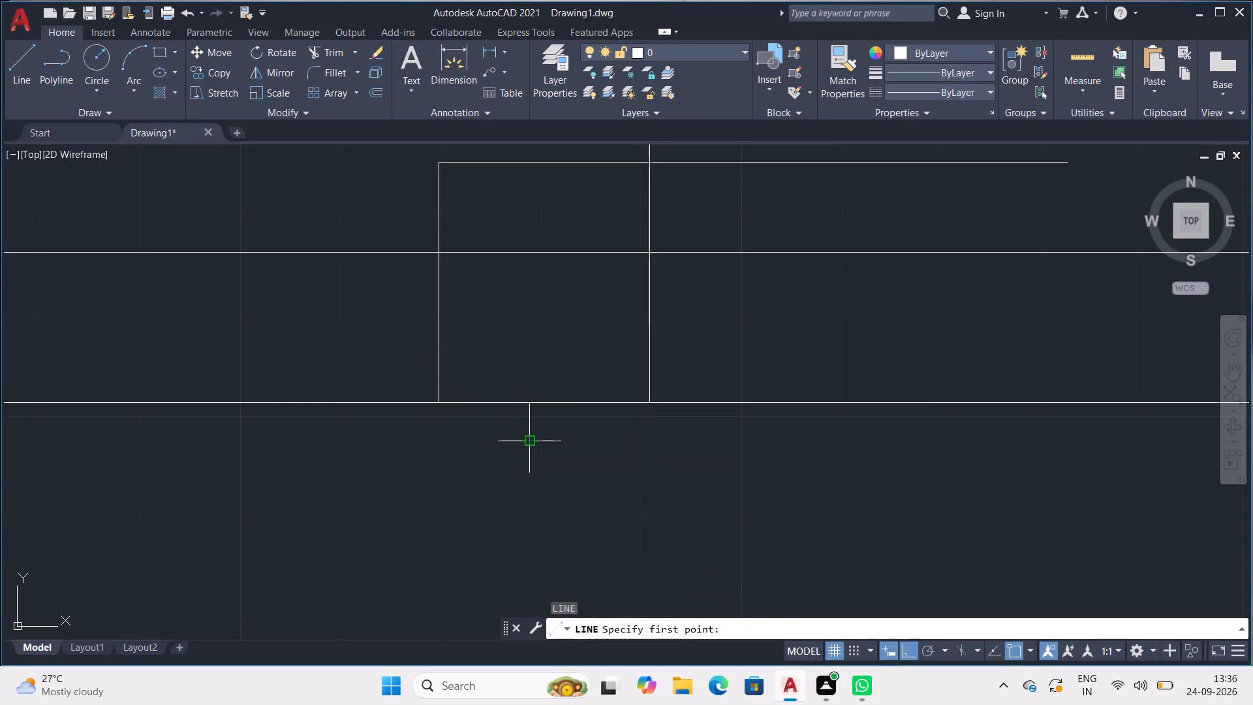
key("F8")
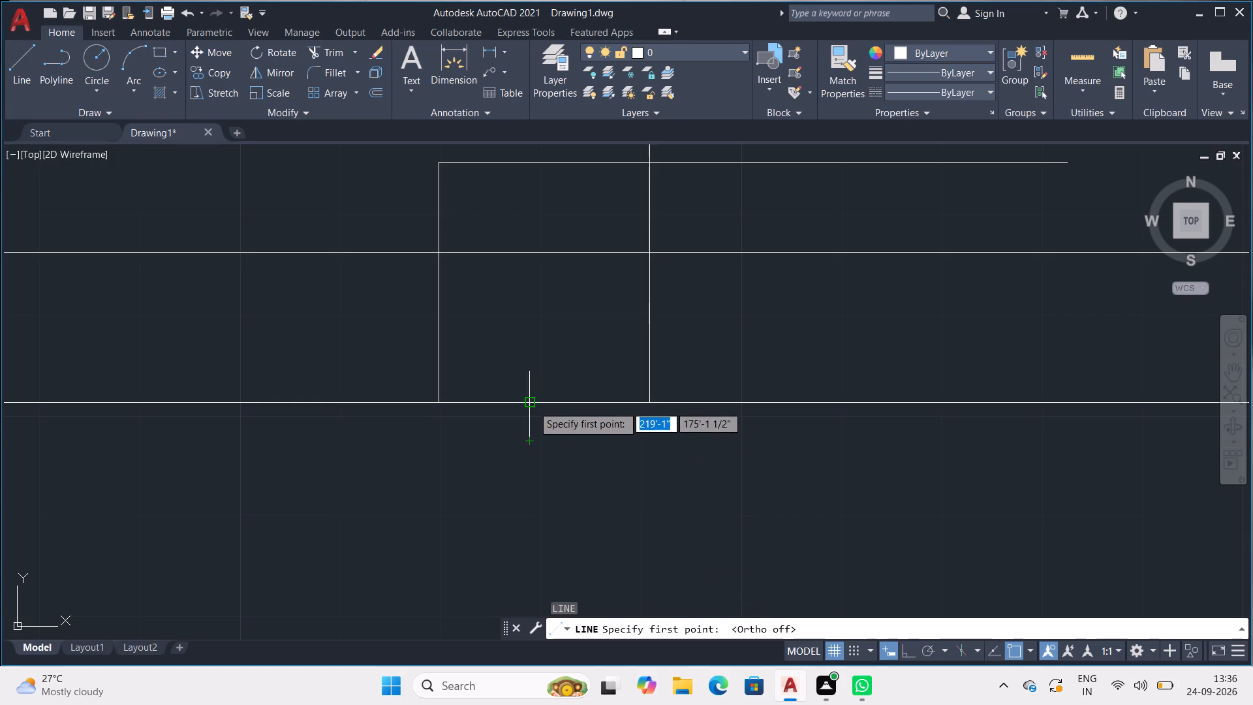
left_click(535, 403)
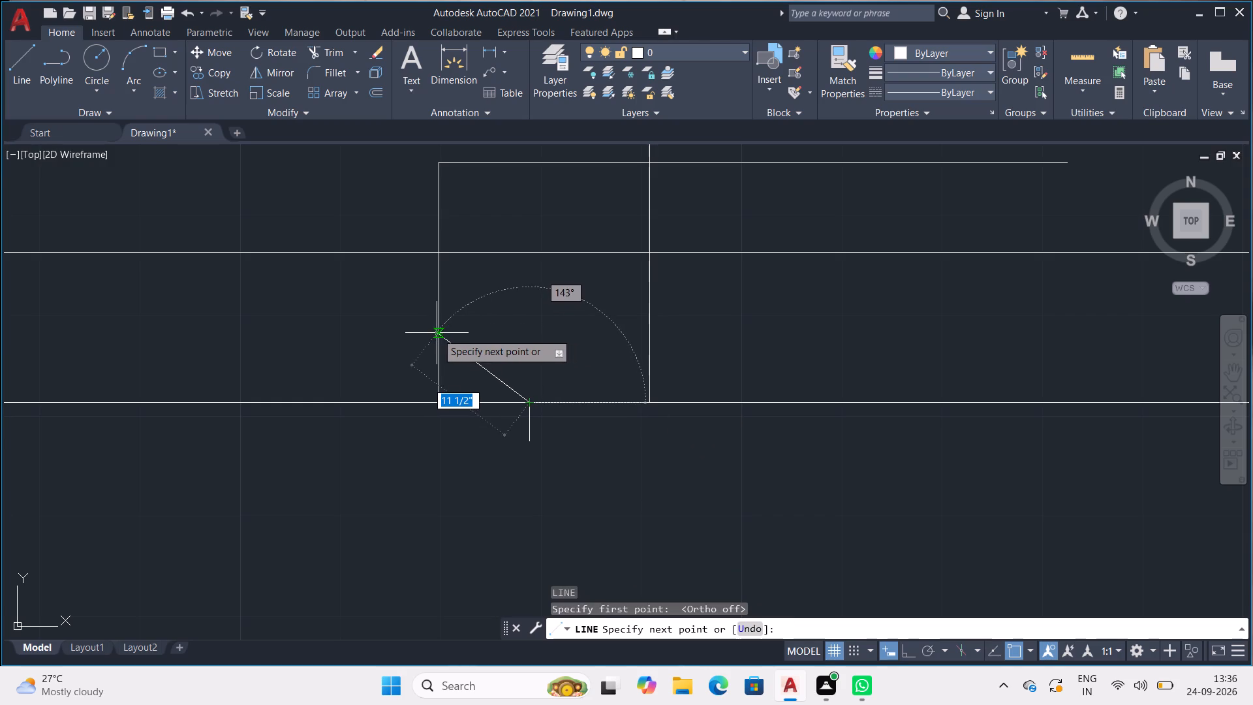
left_click(438, 332)
key("space")
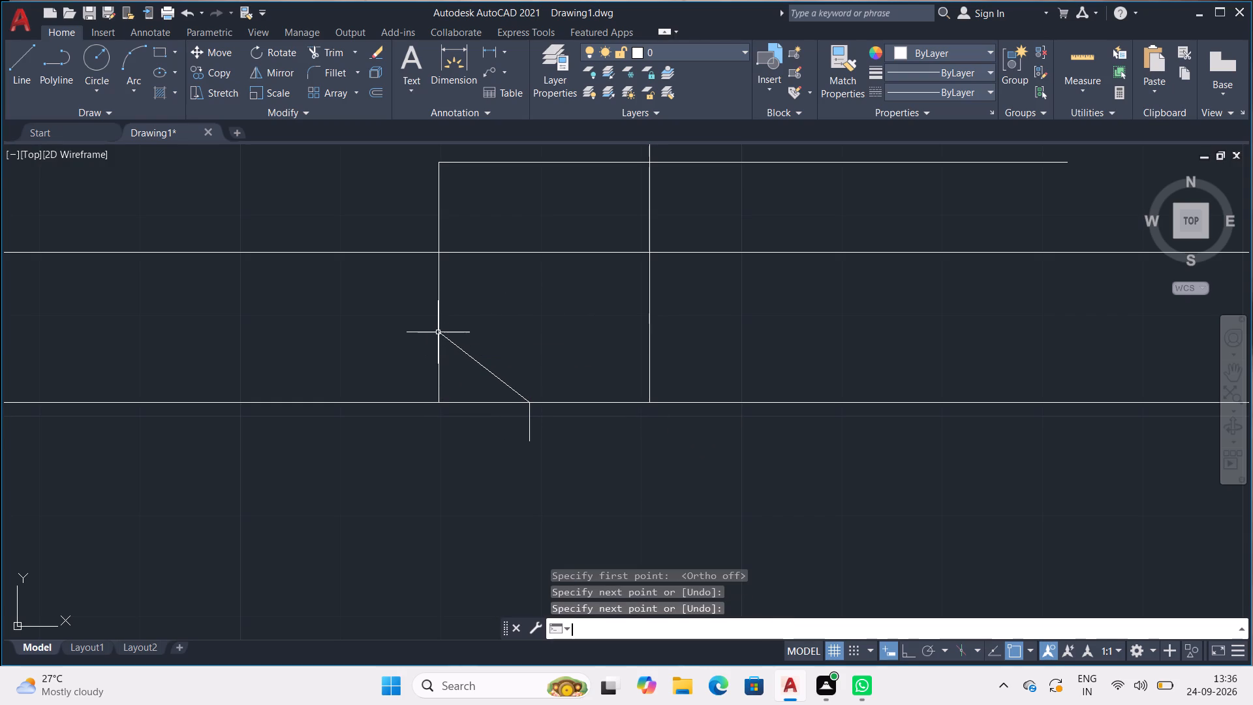
Trim the pillar's left edge below the diagonal, and the short downward segment under the lower plan horizontal.
type("TR")
key("Return")
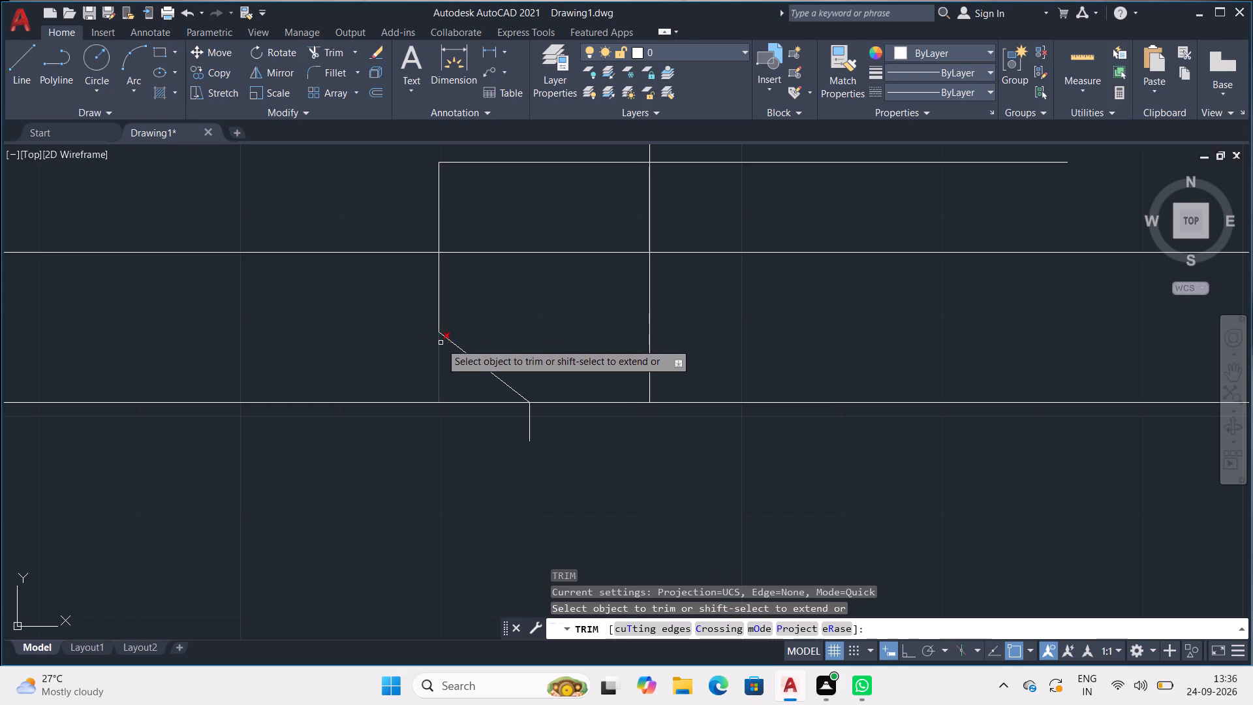
left_click_drag(461, 362, 432, 360)
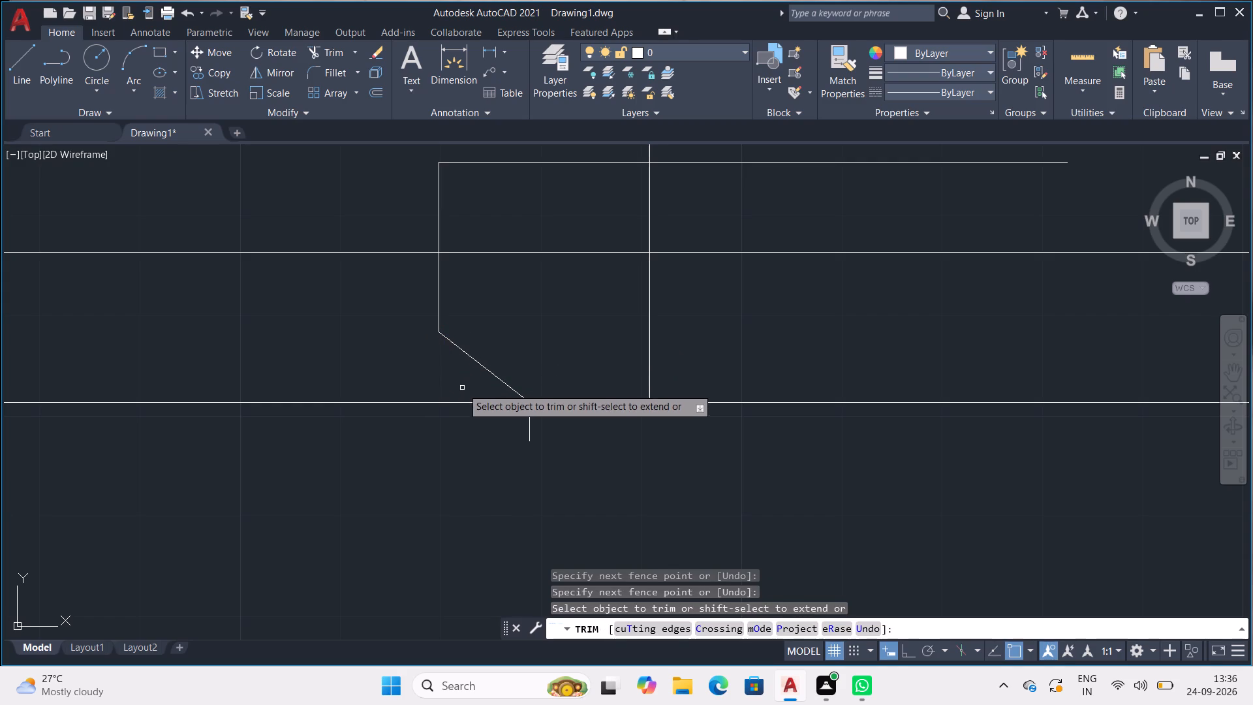
left_click_drag(510, 426, 552, 420)
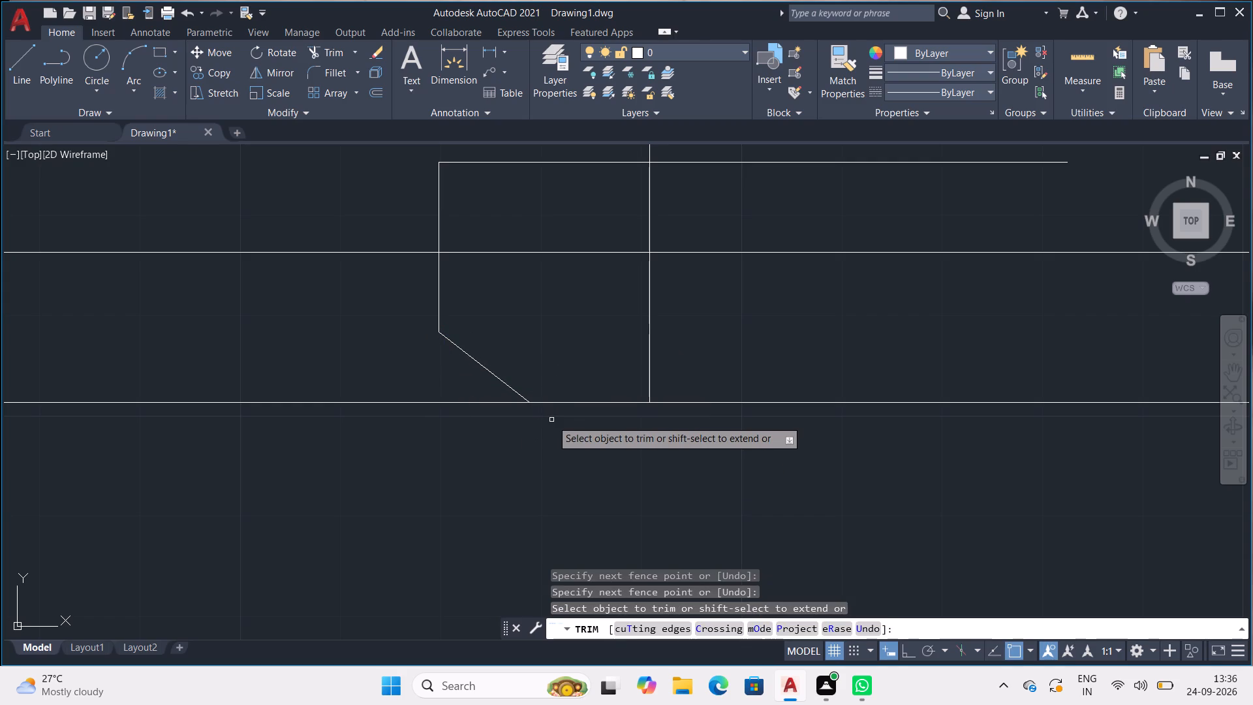
key("Escape")
key("Escape")
key("Escape")
key("Escape")
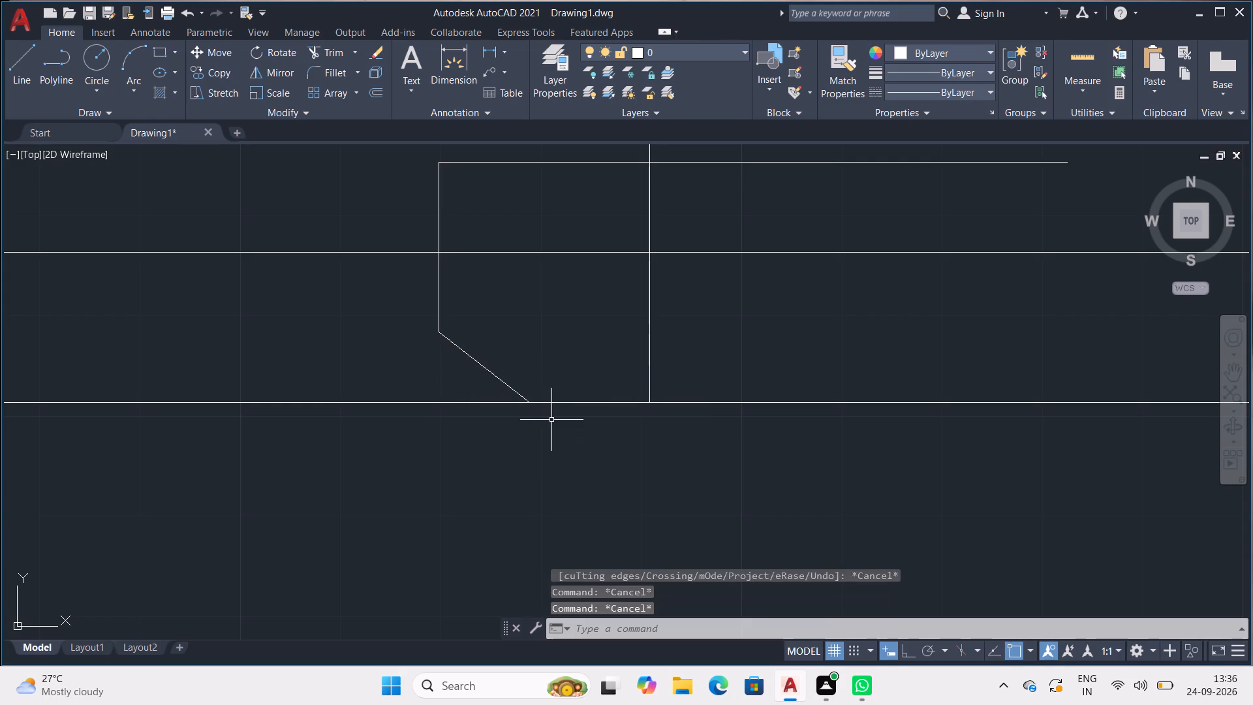
key("Escape")
key("Escape")
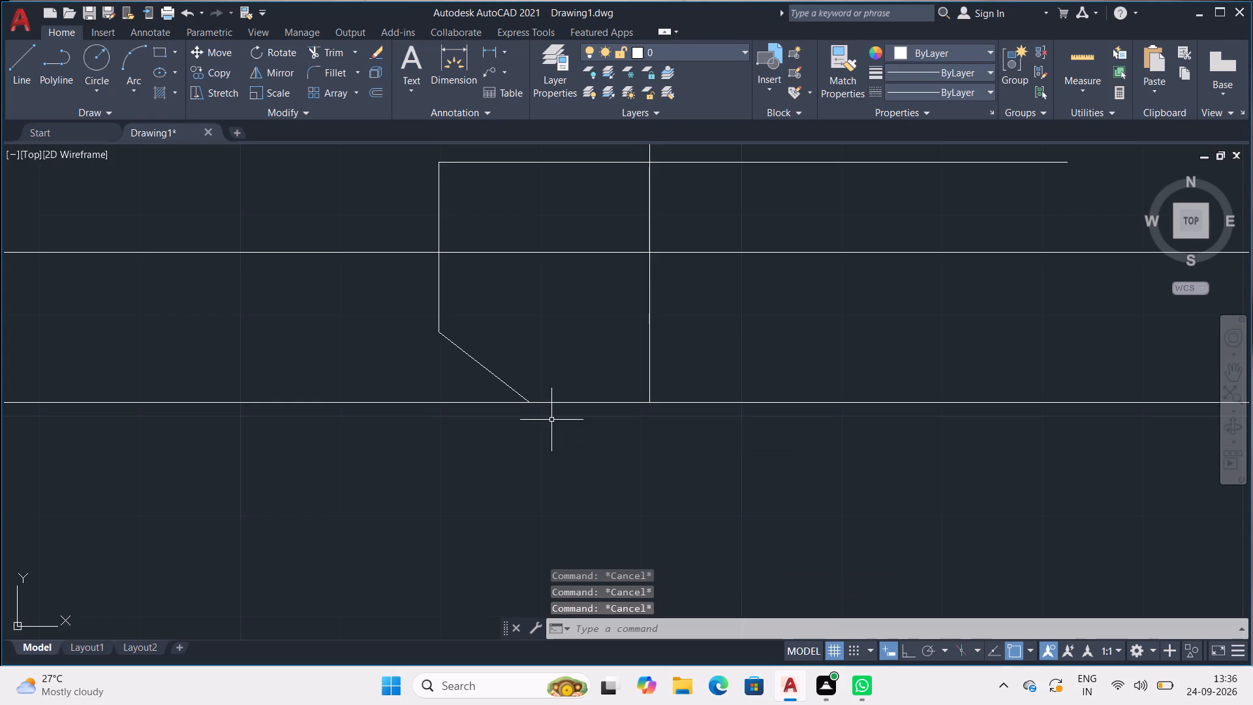
Trim the wall's middle horizontal where it crosses the second-to-last pillar's outline and where it continues beyond the pillar's right edge.
type("TR")
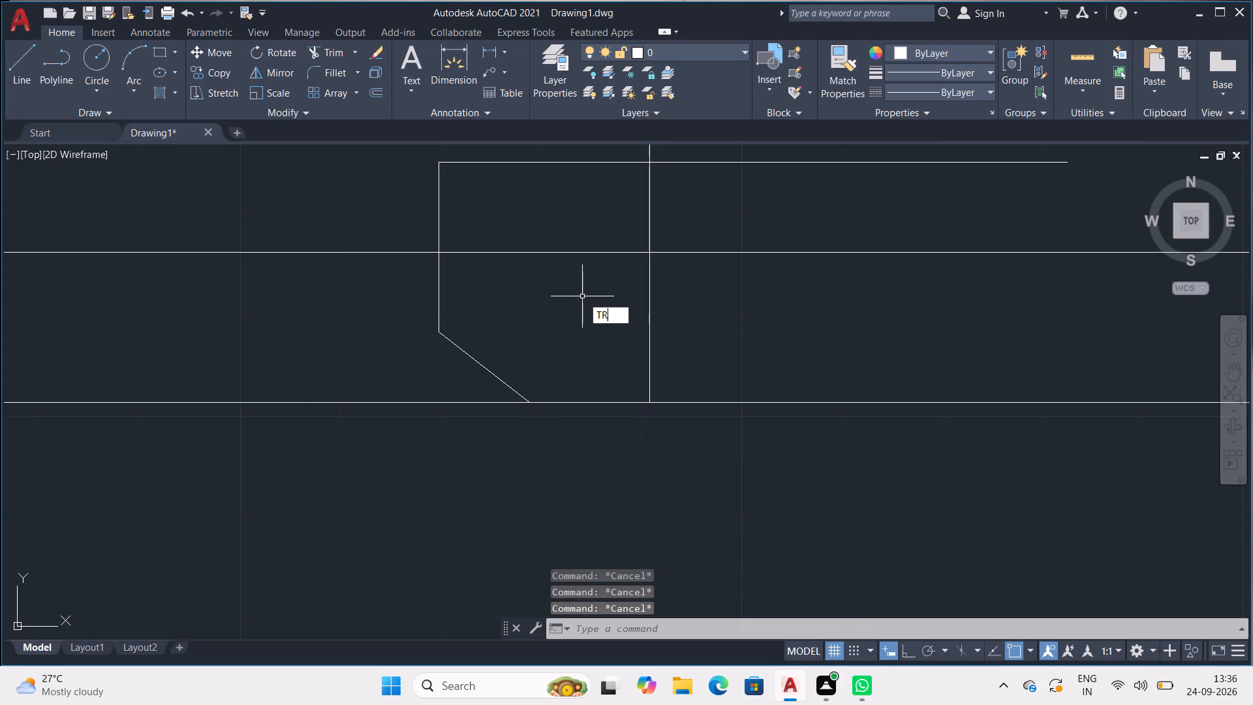
key("Return")
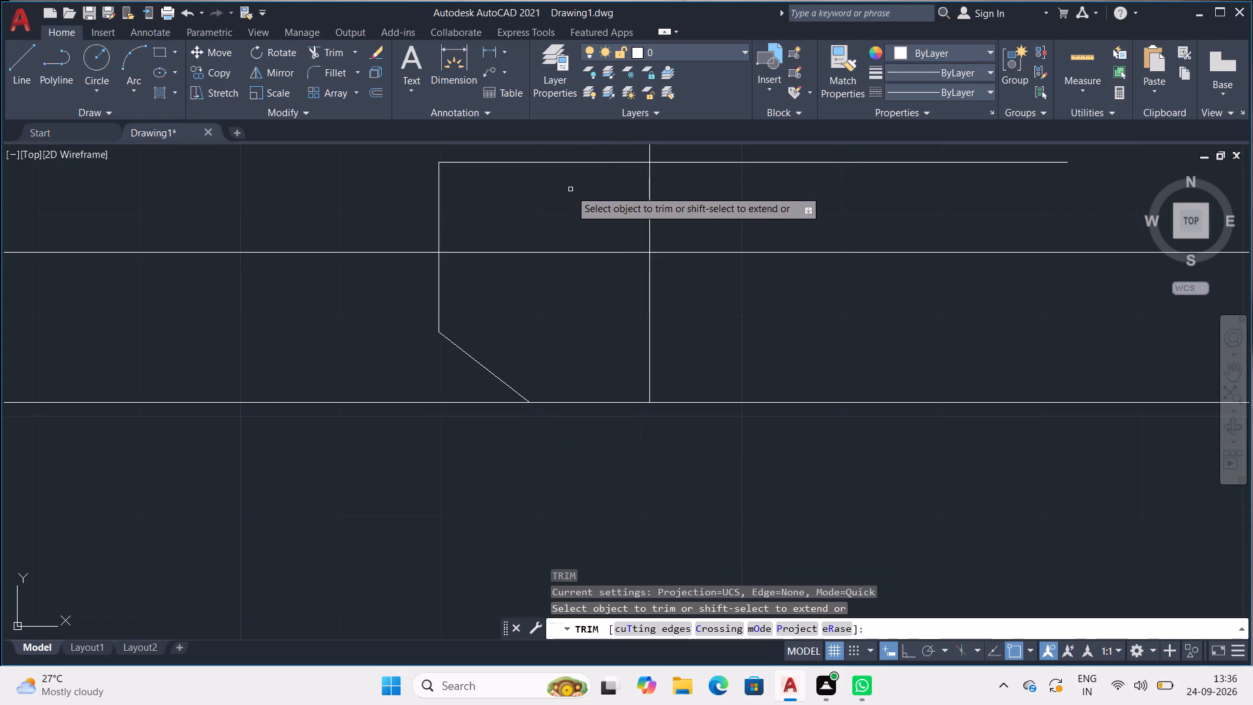
left_click_drag(573, 216, 582, 268)
left_click_drag(683, 210, 706, 290)
scroll(707, 256, "down", 1)
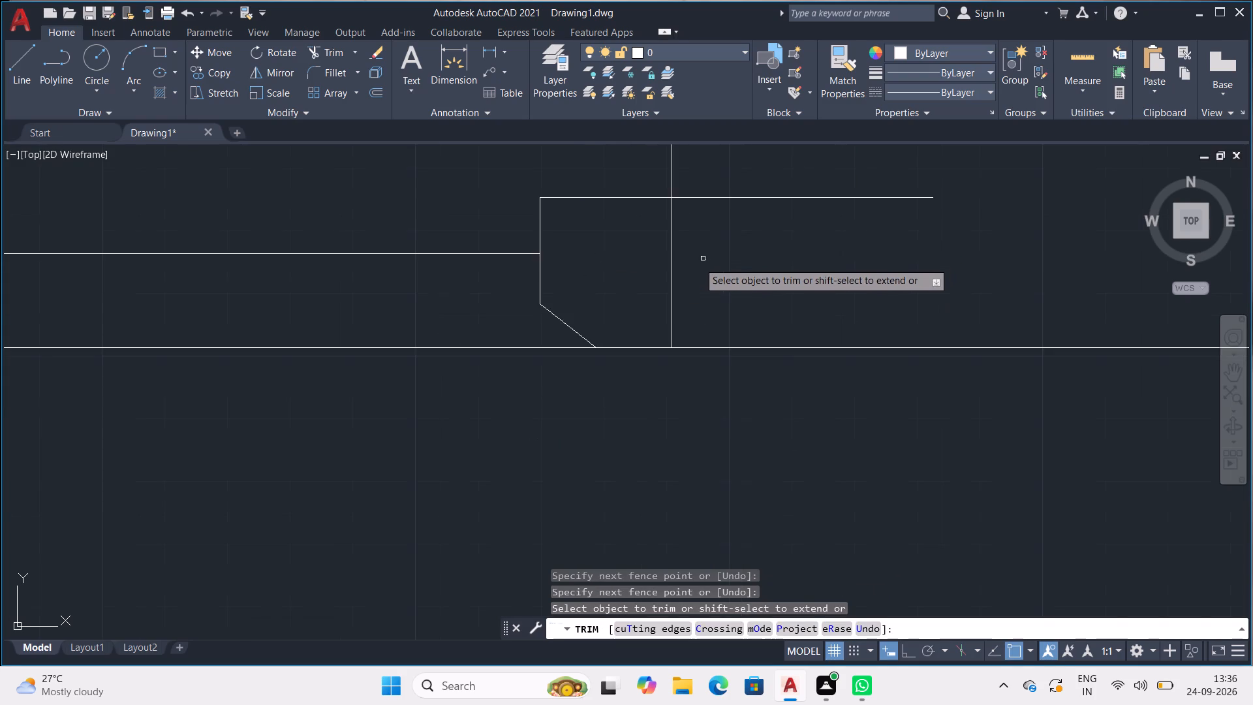
scroll(698, 262, "down", 2)
middle_click_drag(704, 258, 737, 348)
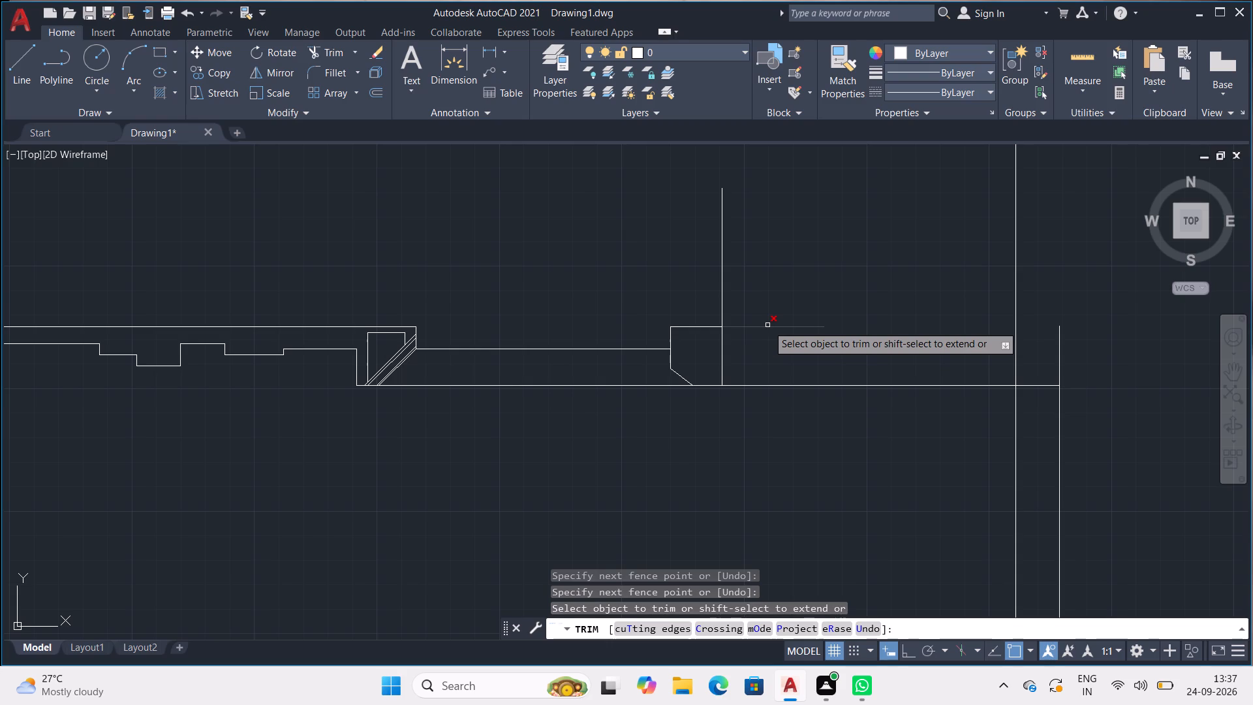
key("l")
key("Return")
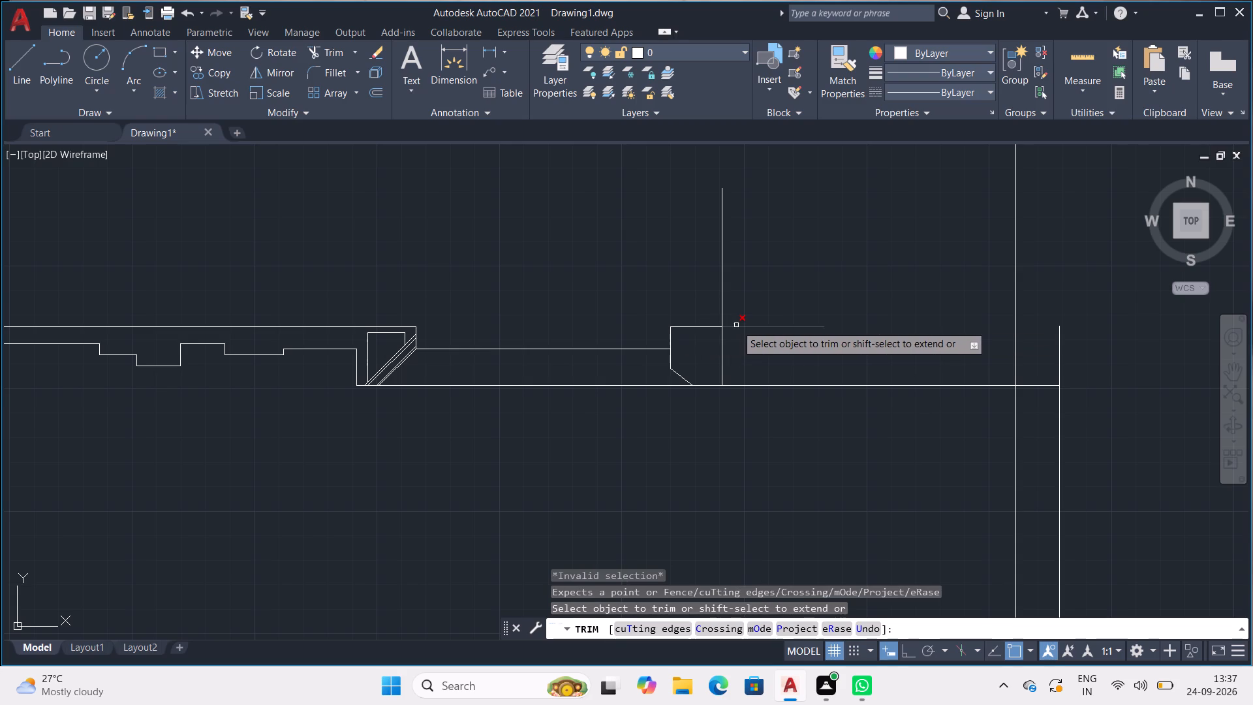
key("Escape")
key("Escape")
Draw a step on the pillar's top: 4-1/2" up from the right projection line, 1' leftward, and back down to the top horizontal.
key("l")
key("Return")
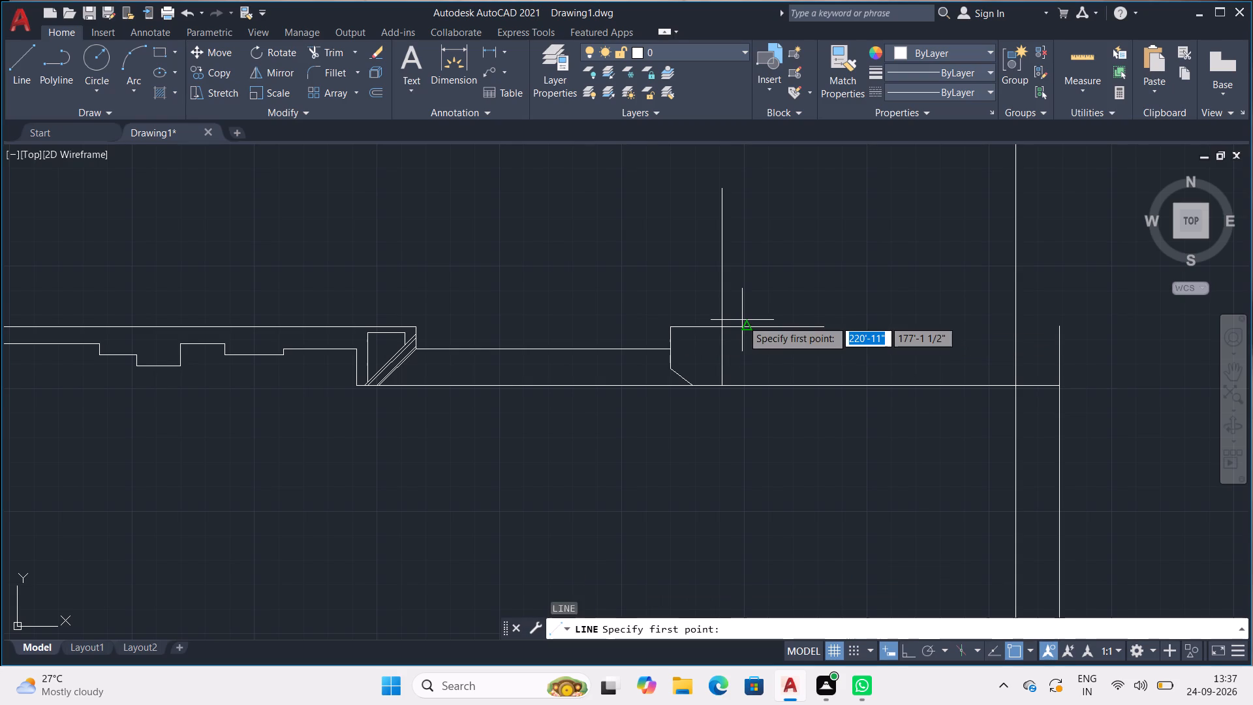
scroll(689, 292, "up", 3)
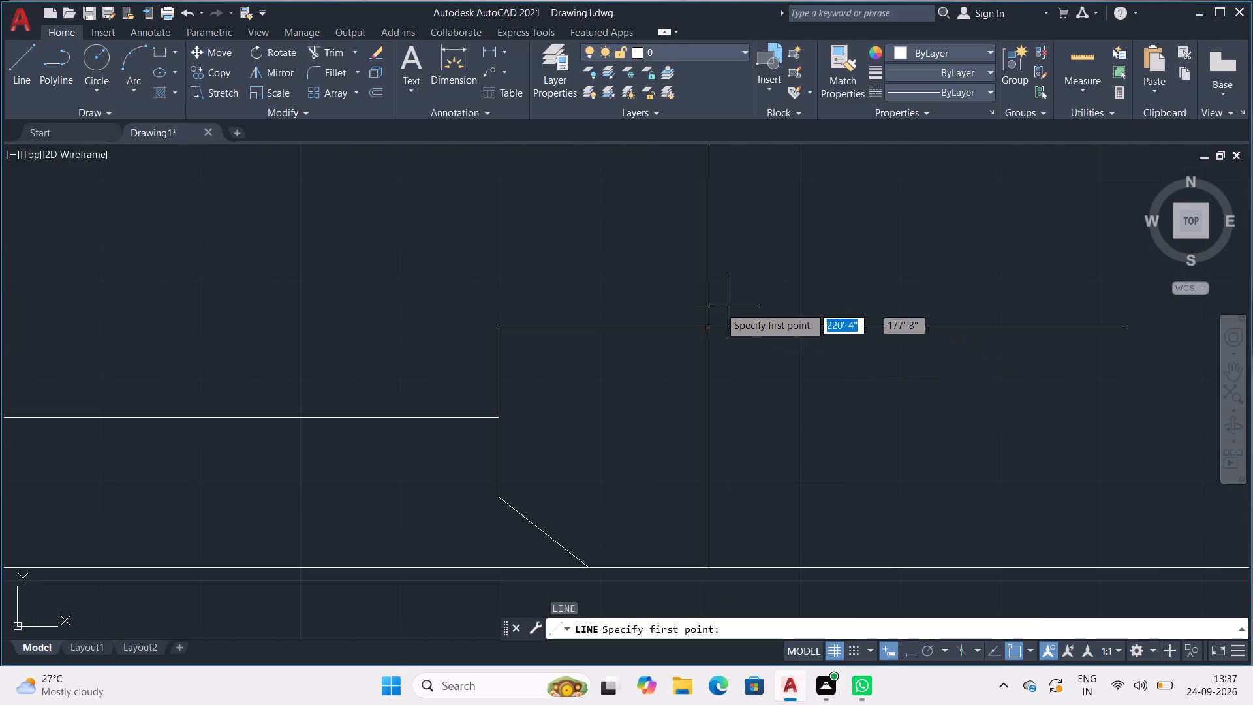
left_click(711, 327)
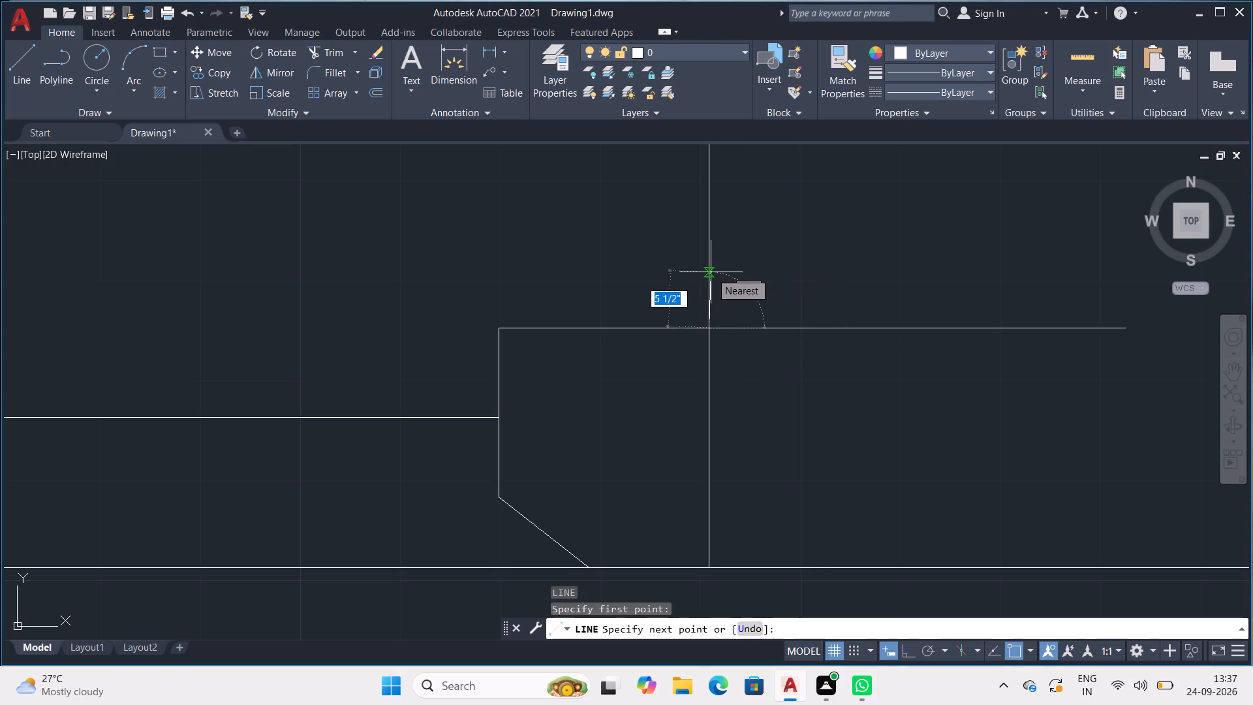
key("F8")
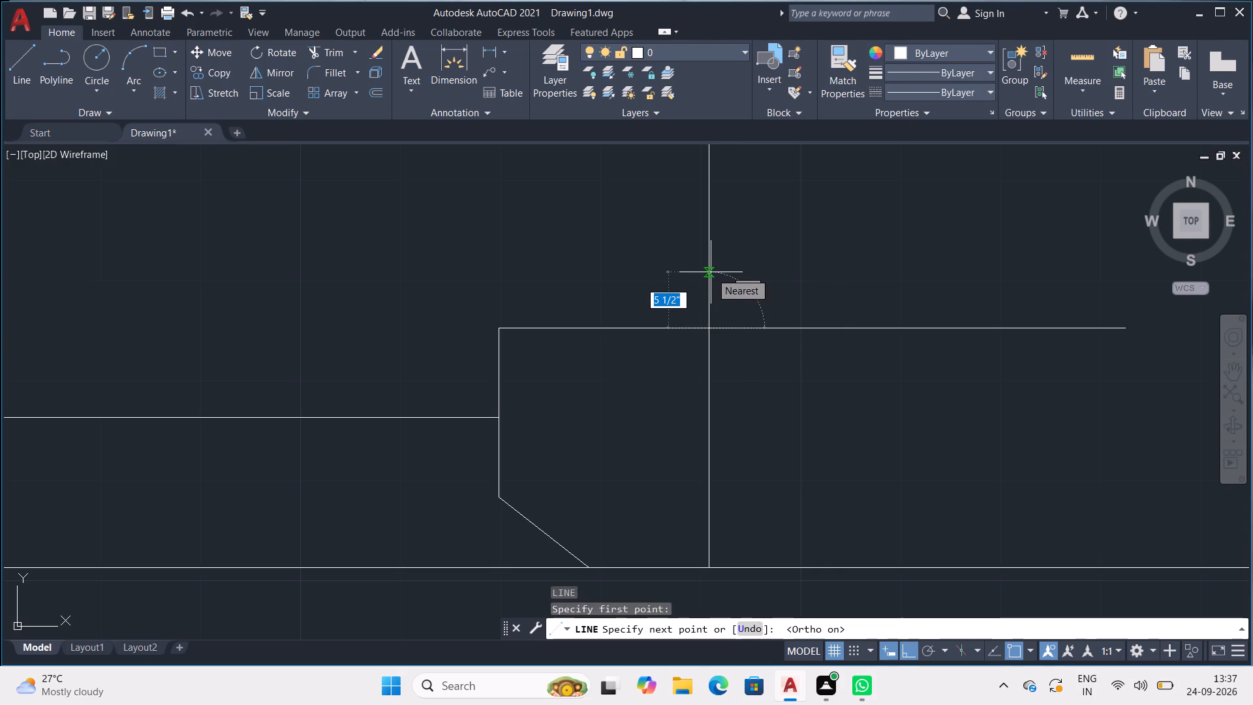
type("4-1/2\"")
key("Return")
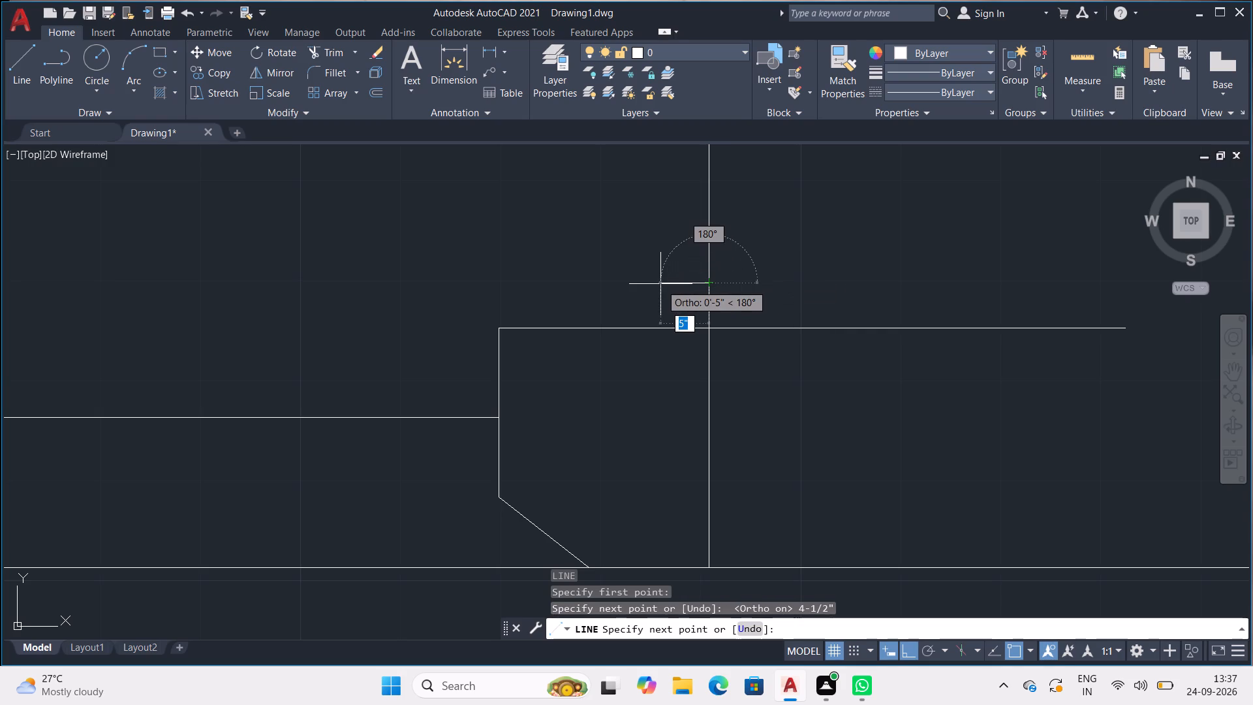
type("1'")
key("Return")
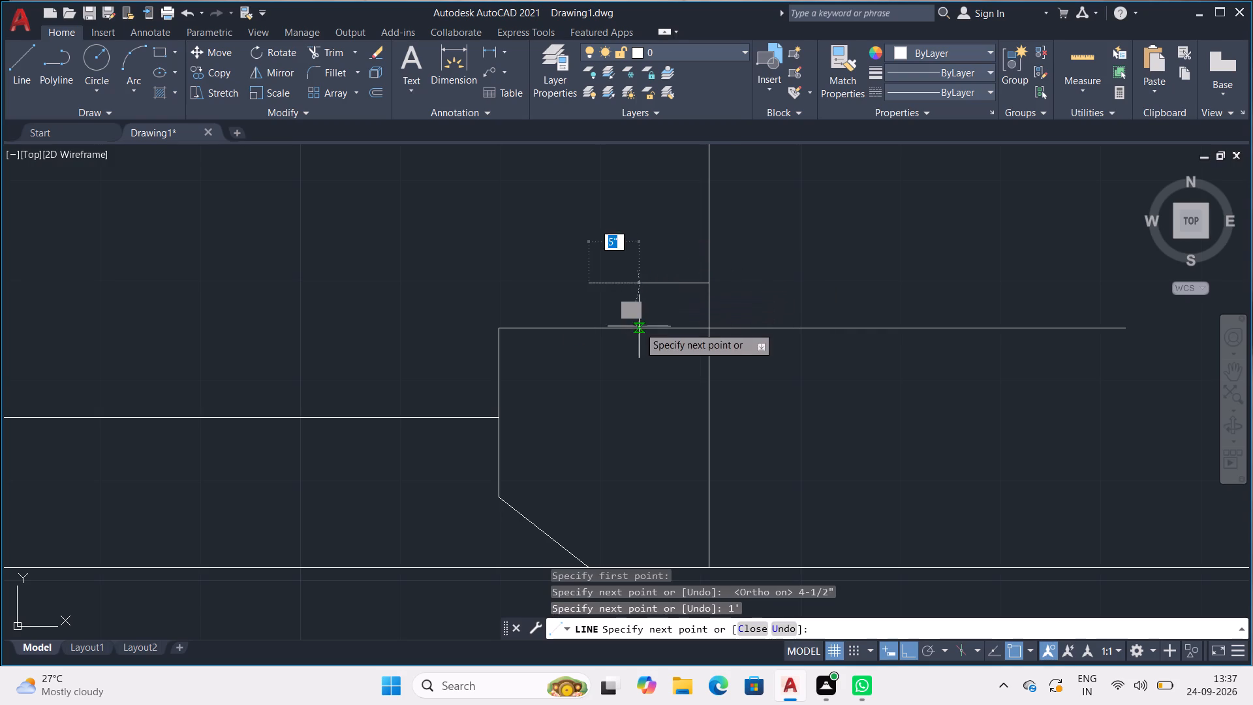
left_click(593, 329)
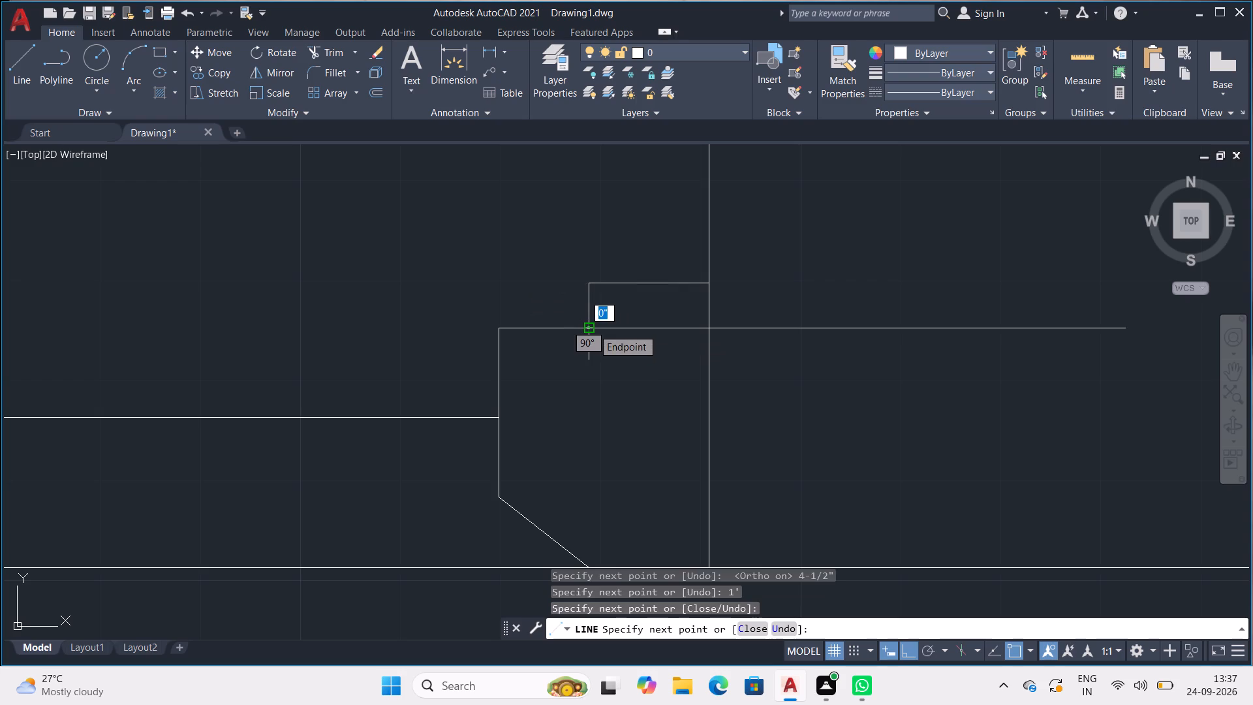
key("Escape")
key("Escape")
Trim the top horizontal inside the new step and beyond the pillar, and the right projection line above the step.
type("TR")
key("Return")
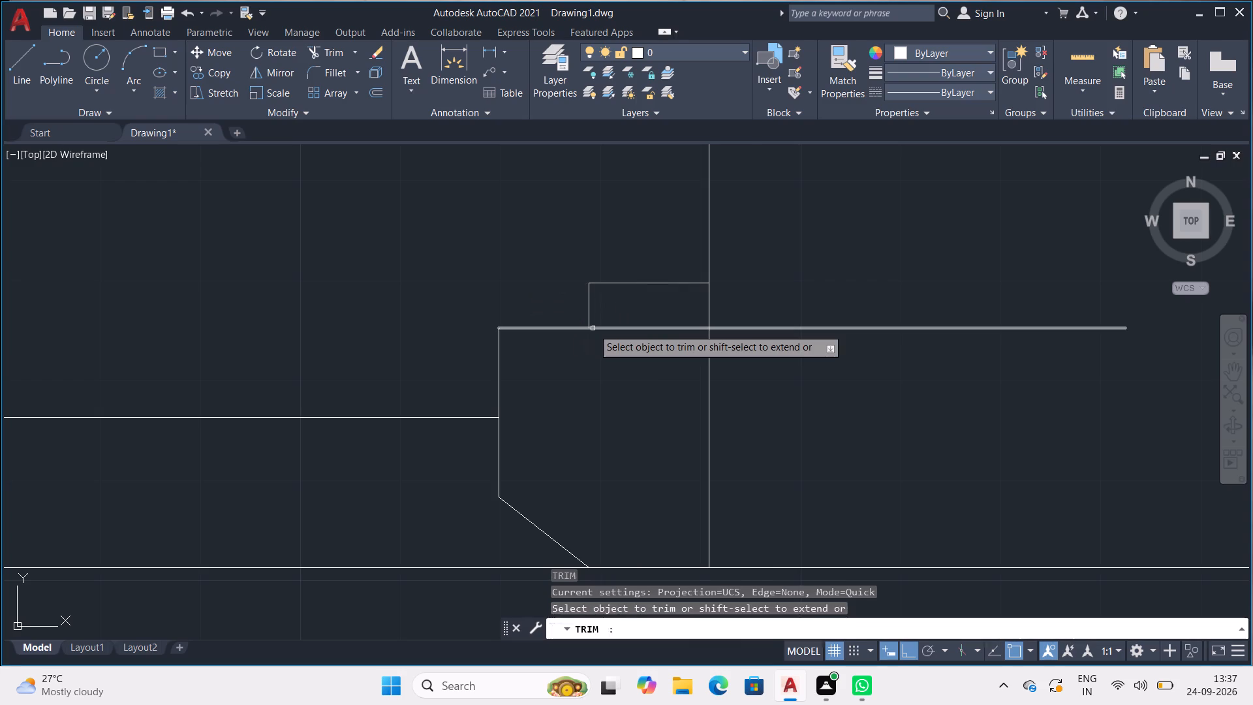
left_click_drag(642, 313, 649, 352)
left_click_drag(775, 293, 771, 374)
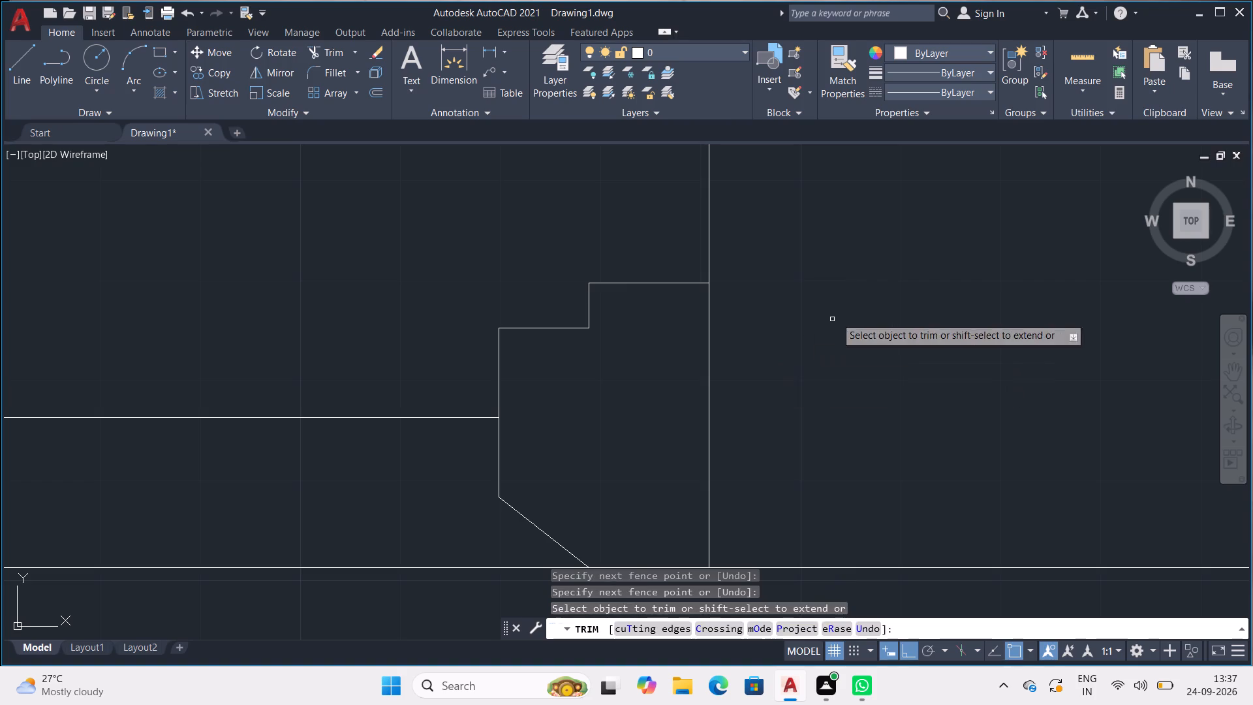
left_click_drag(807, 238, 672, 236)
scroll(692, 226, "down", 2)
scroll(764, 217, "down", 2)
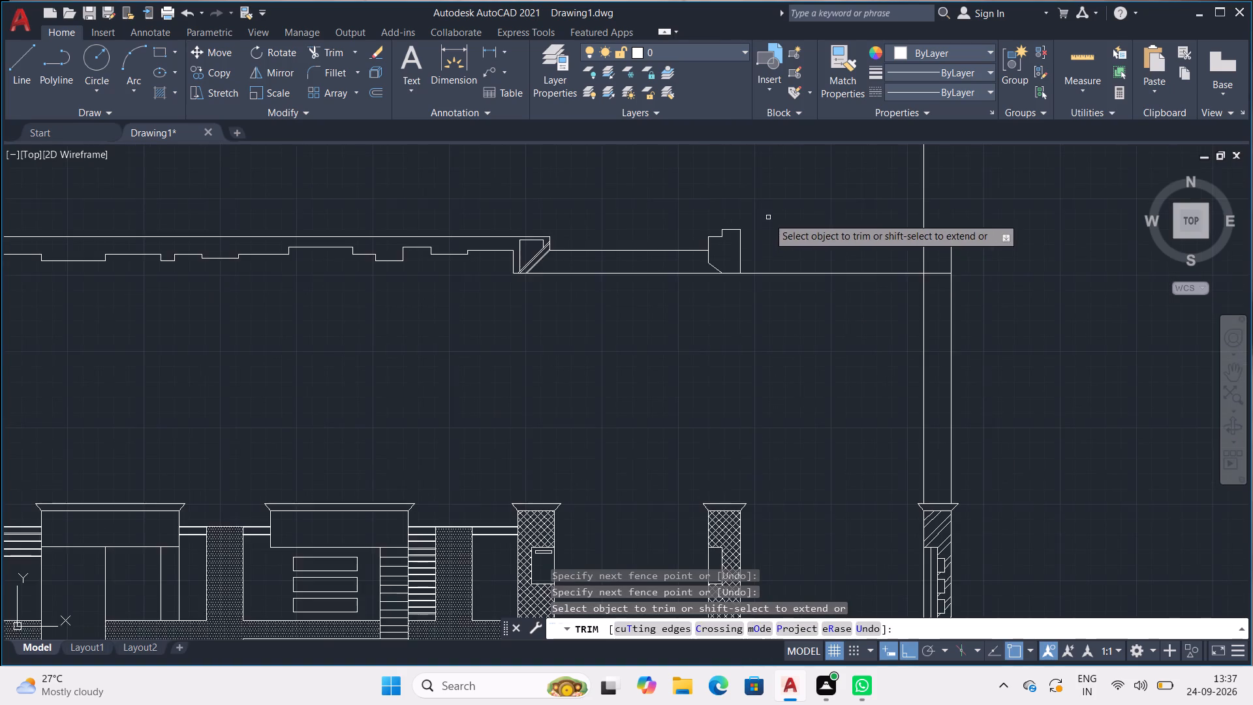
middle_click_drag(768, 217, 528, 273)
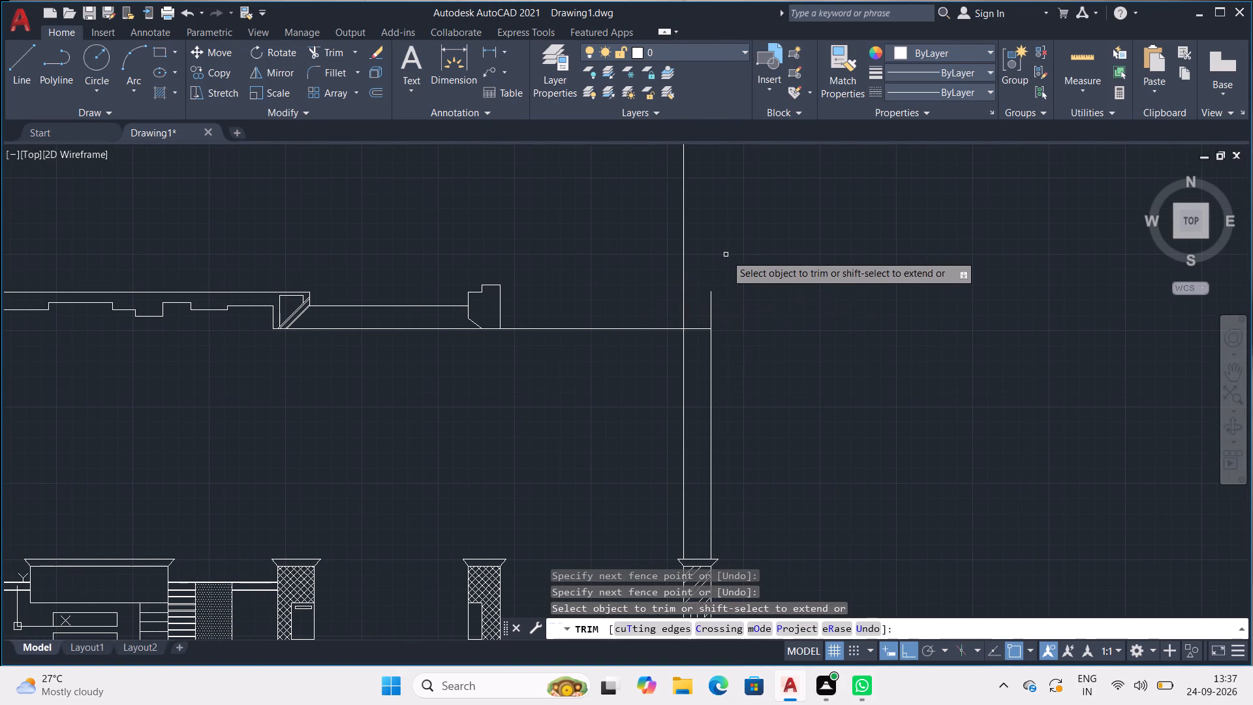
key("Escape")
key("Escape")
key("Escape")
key("Escape")
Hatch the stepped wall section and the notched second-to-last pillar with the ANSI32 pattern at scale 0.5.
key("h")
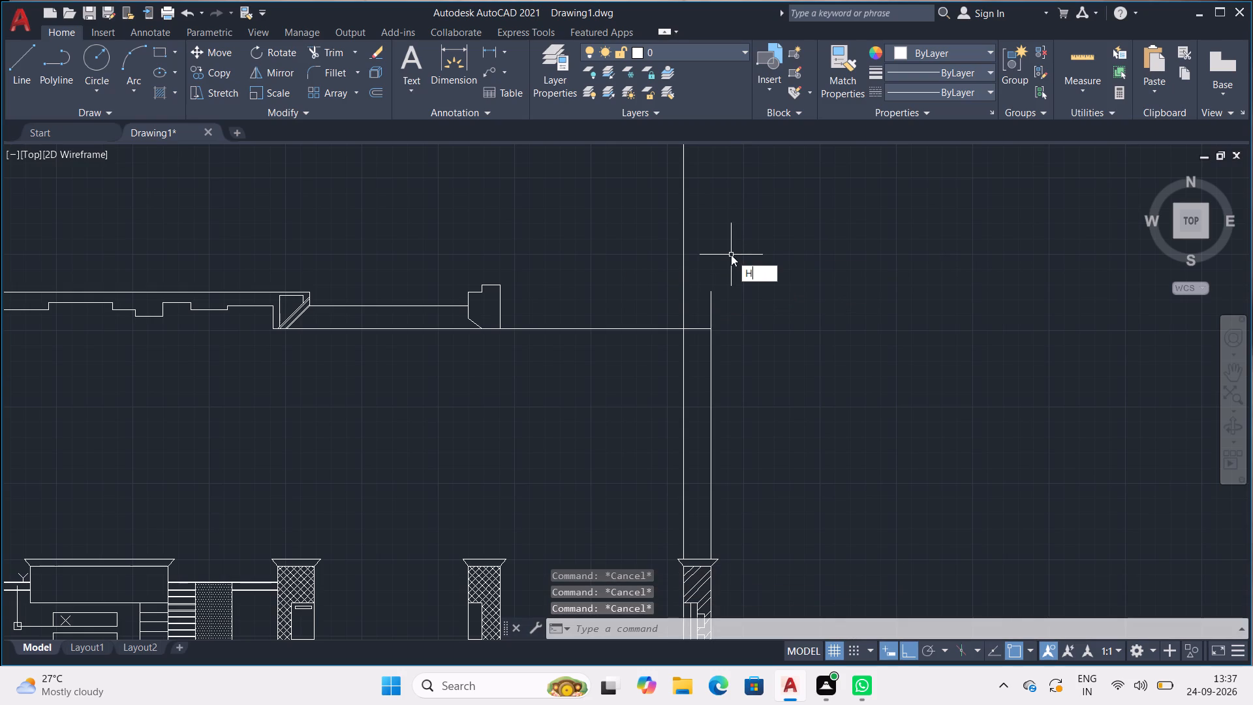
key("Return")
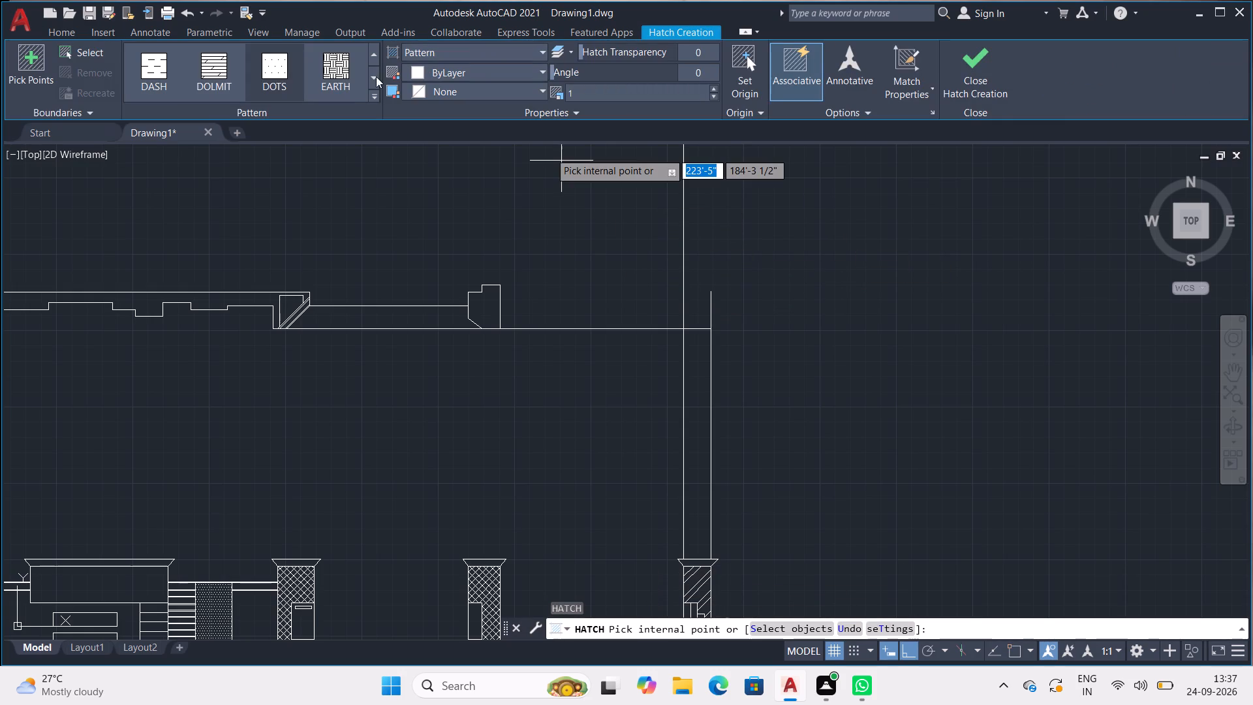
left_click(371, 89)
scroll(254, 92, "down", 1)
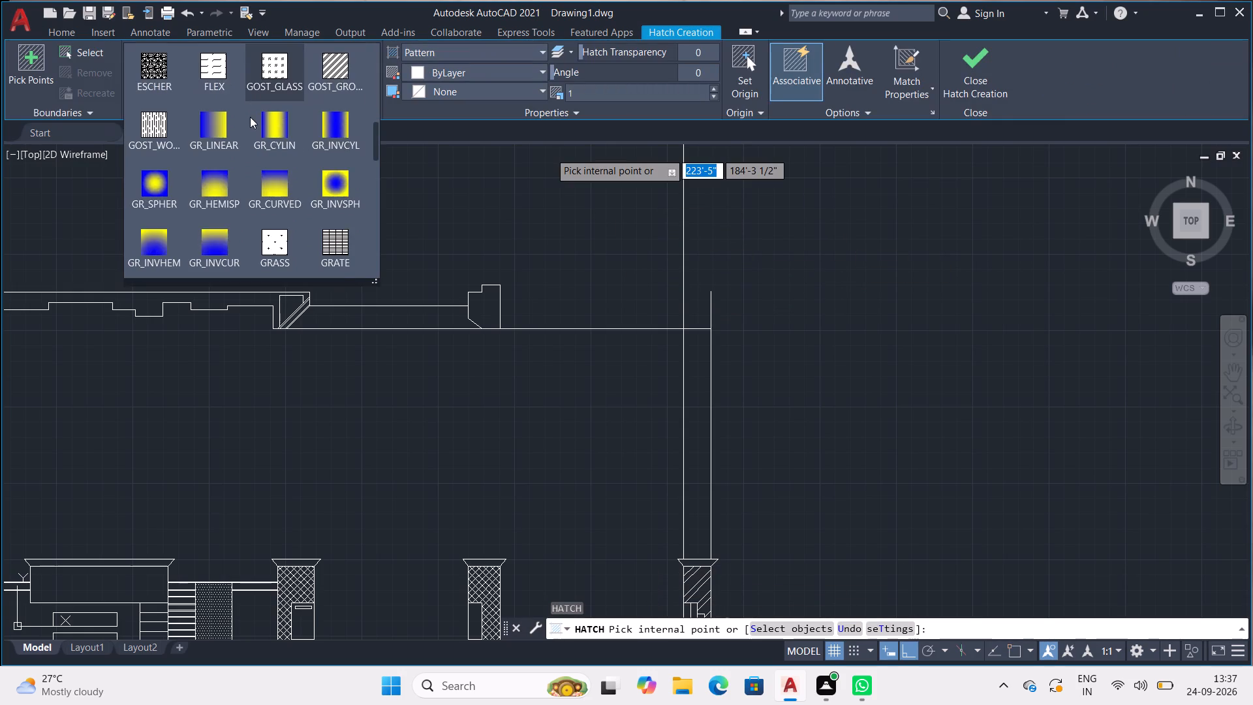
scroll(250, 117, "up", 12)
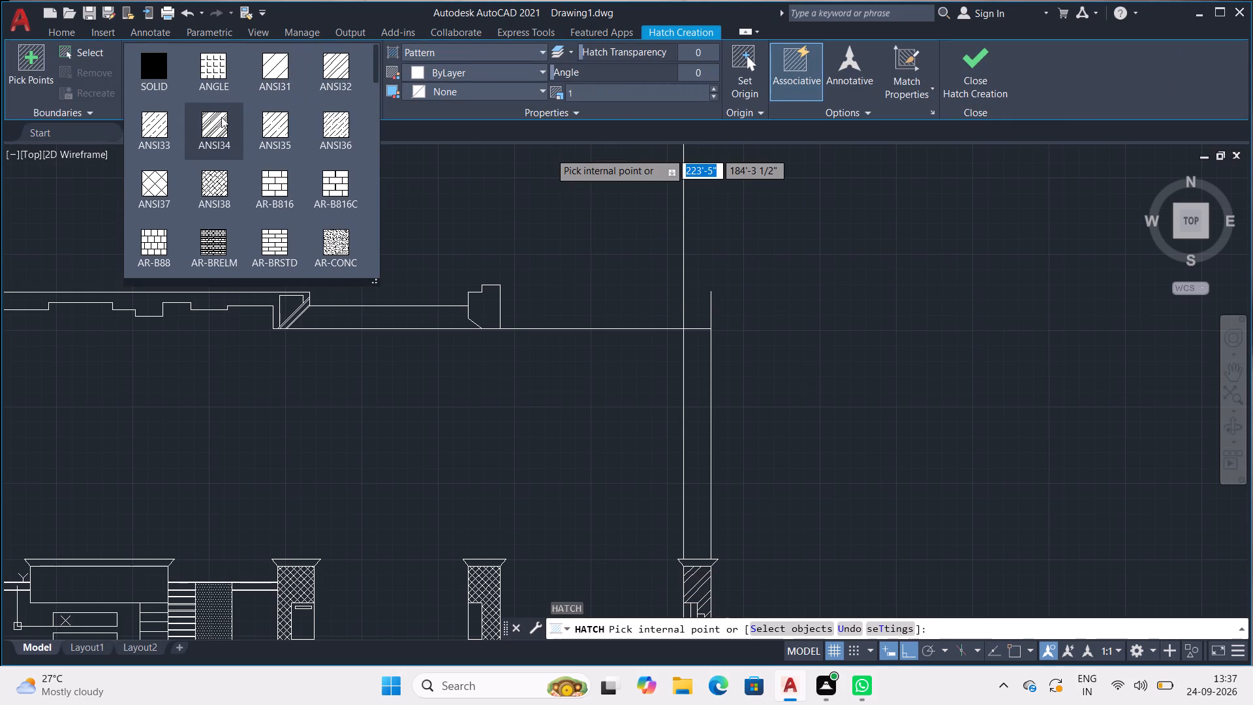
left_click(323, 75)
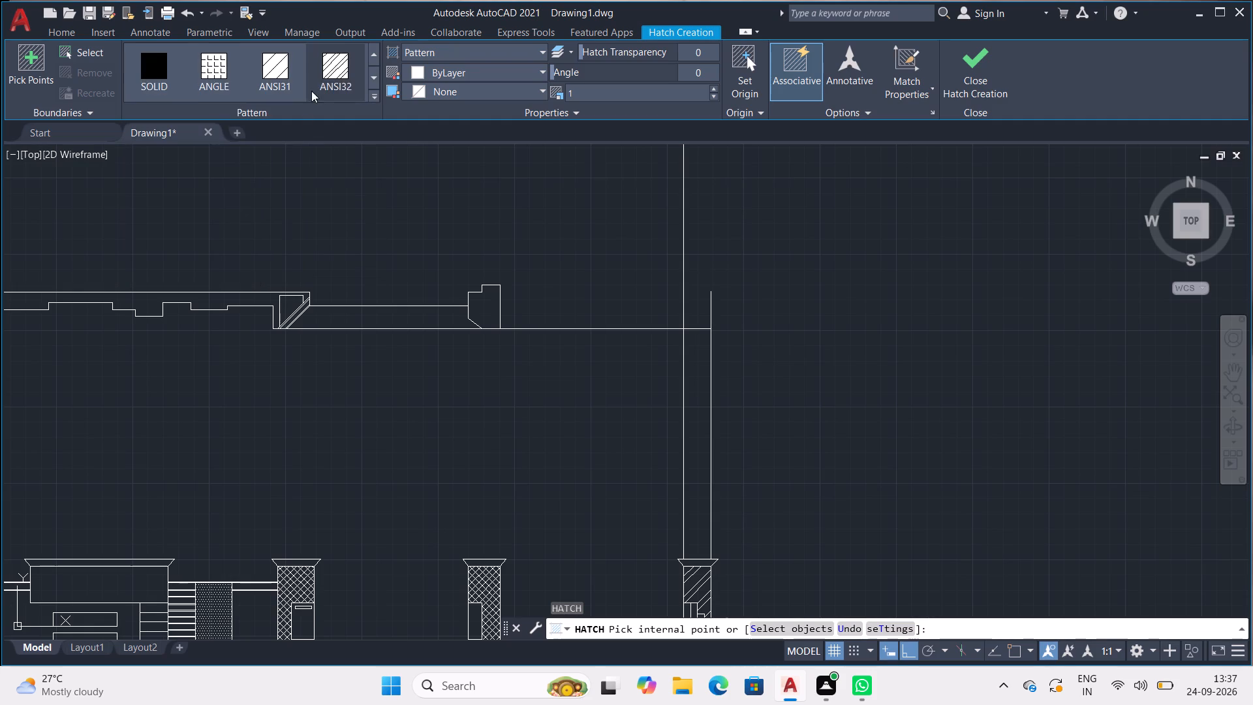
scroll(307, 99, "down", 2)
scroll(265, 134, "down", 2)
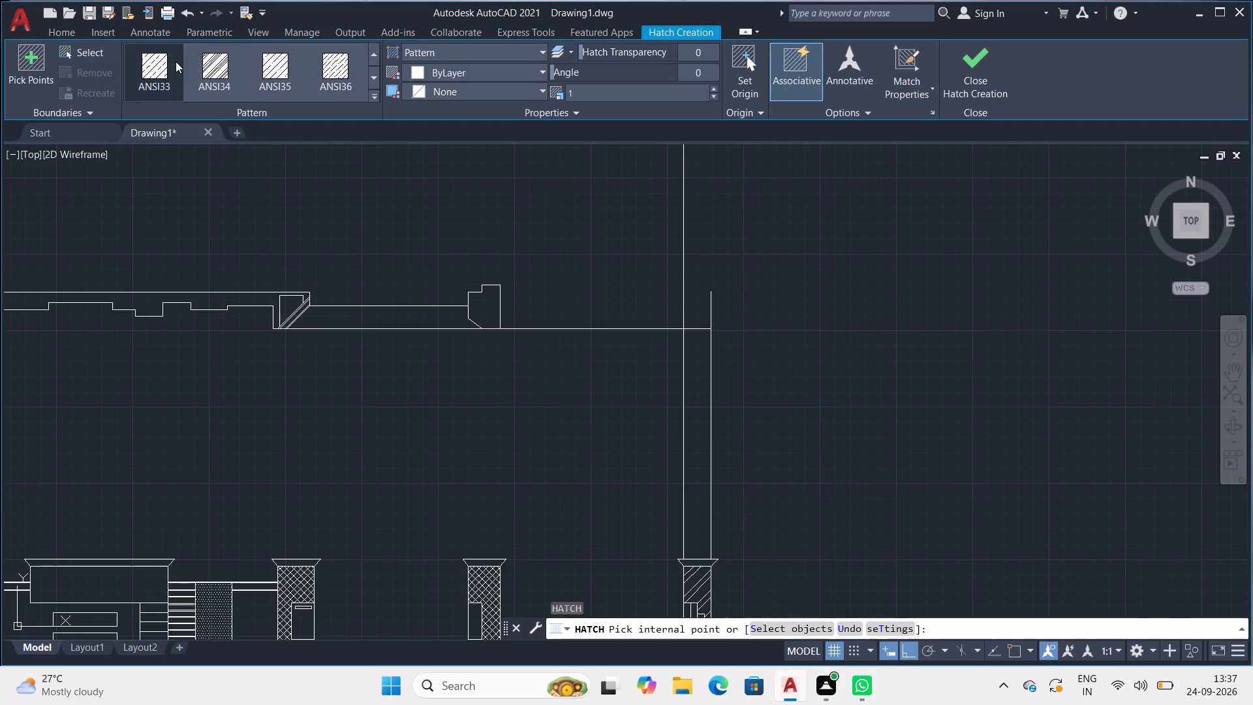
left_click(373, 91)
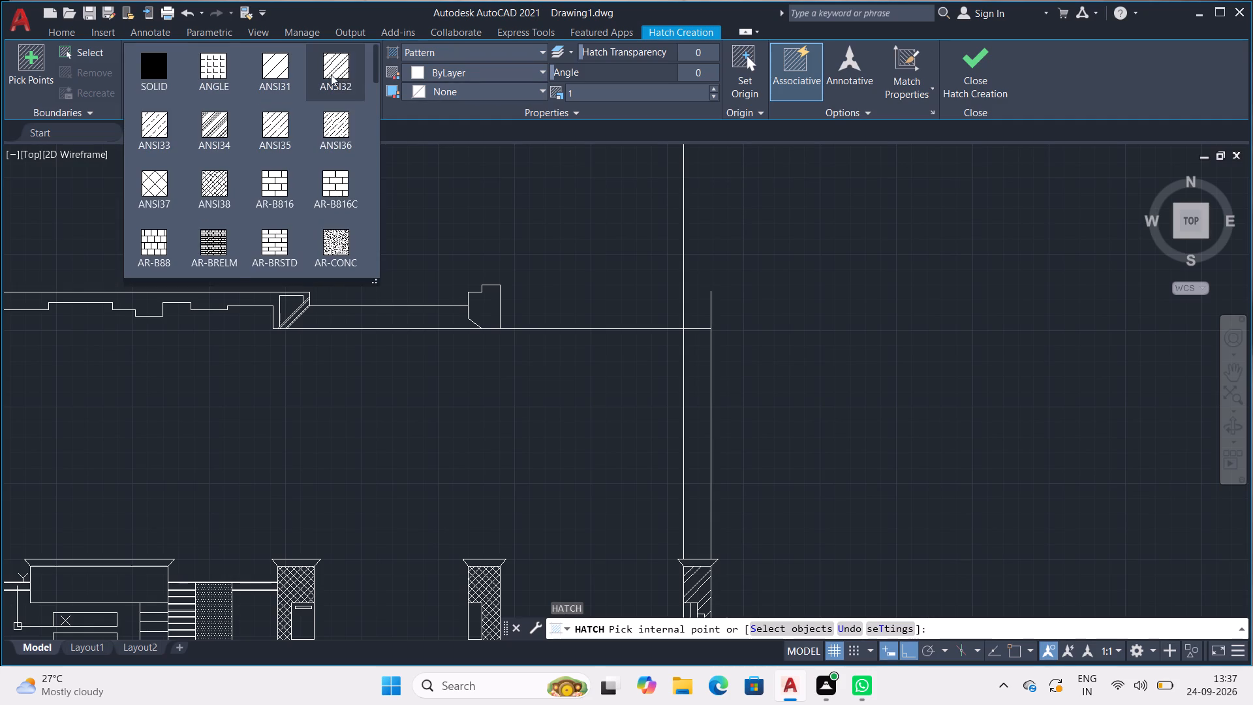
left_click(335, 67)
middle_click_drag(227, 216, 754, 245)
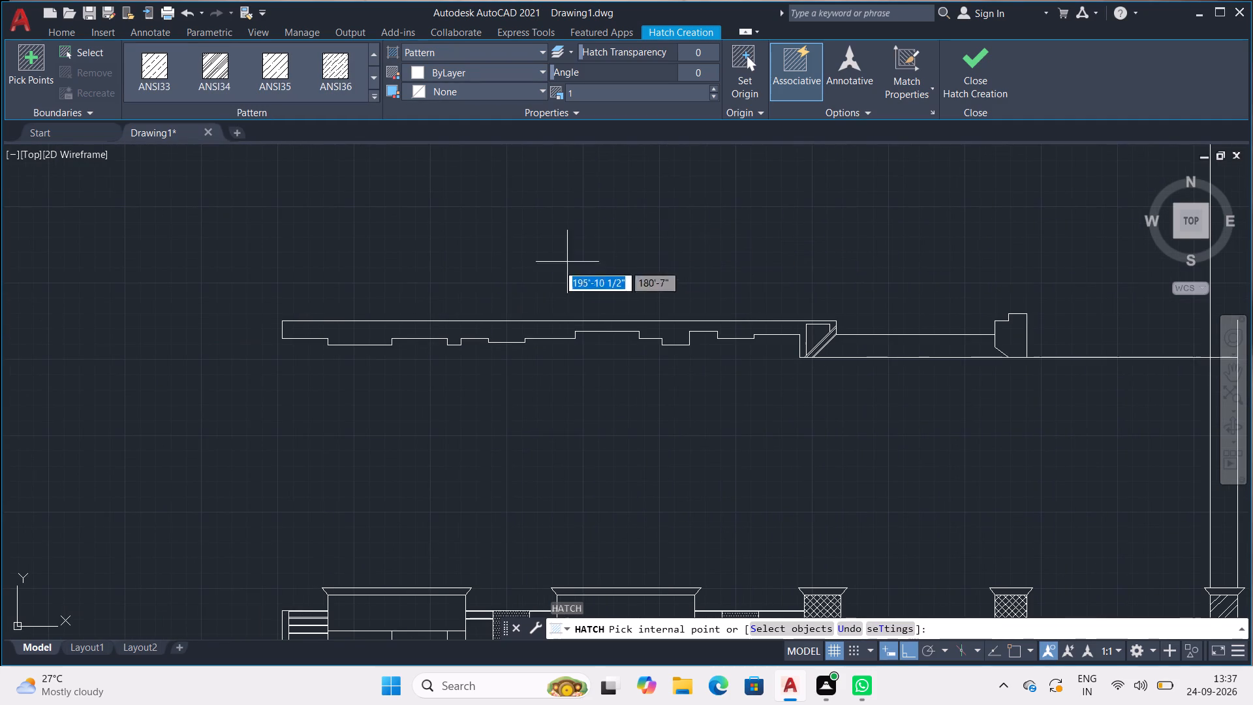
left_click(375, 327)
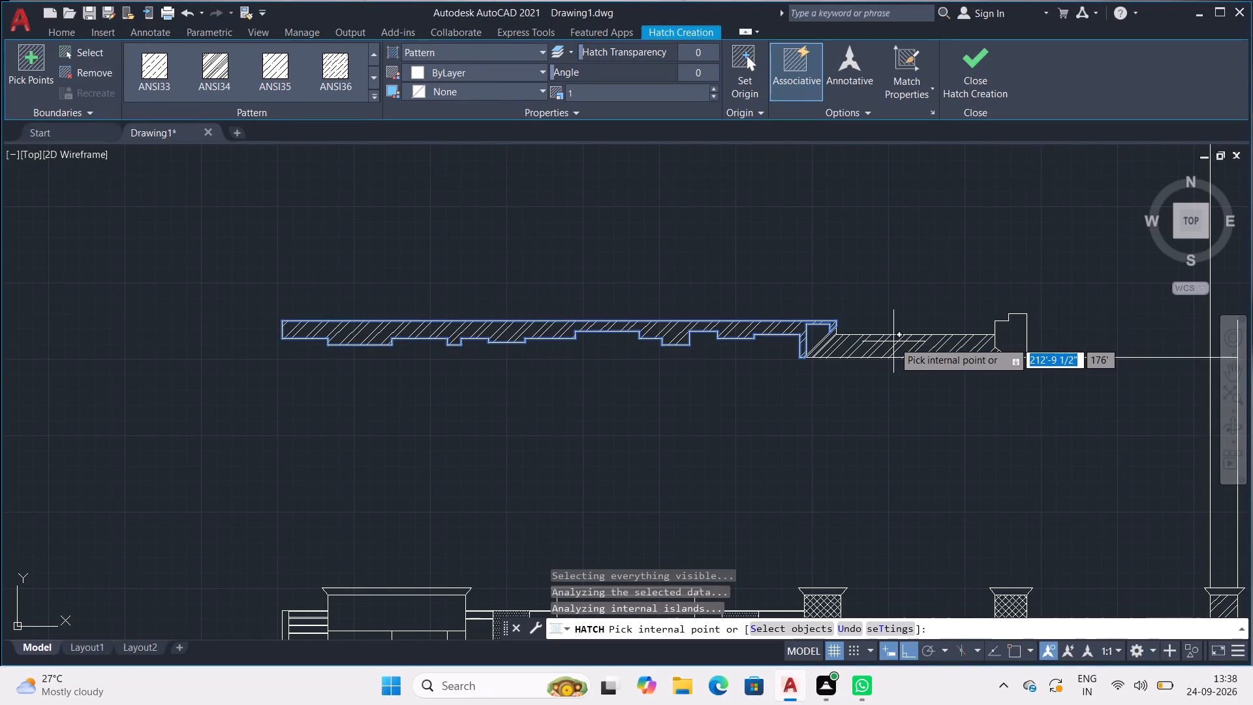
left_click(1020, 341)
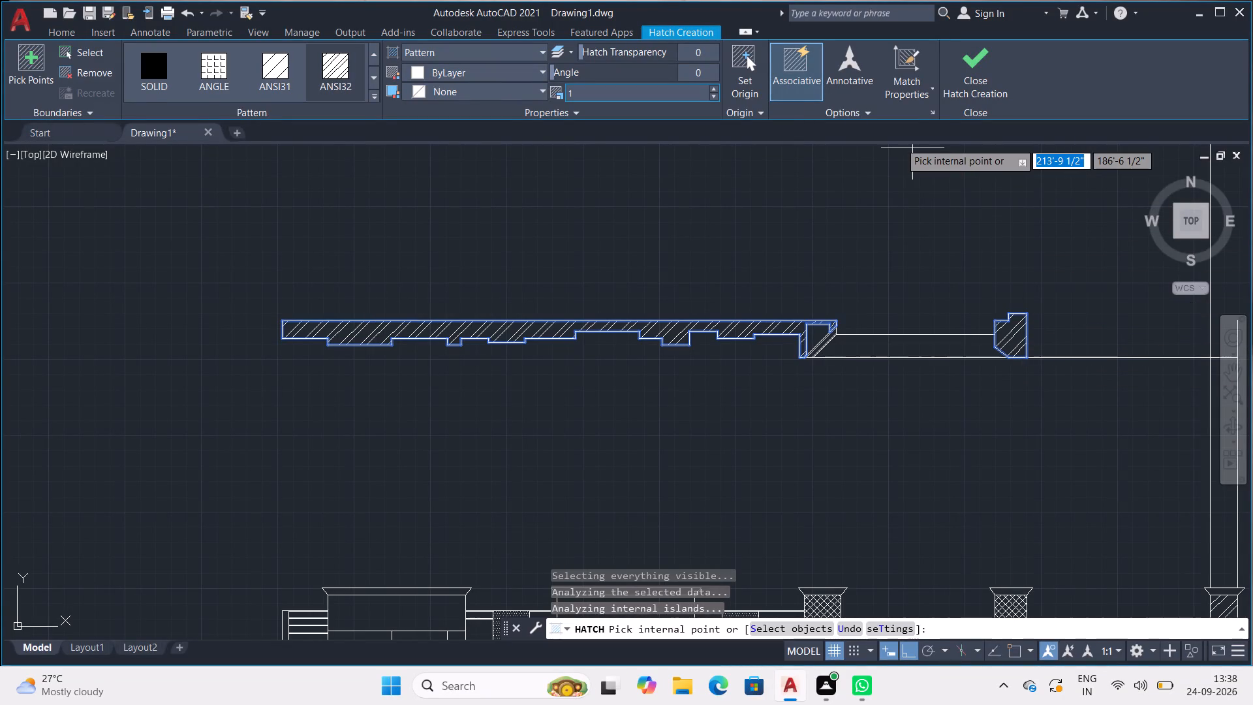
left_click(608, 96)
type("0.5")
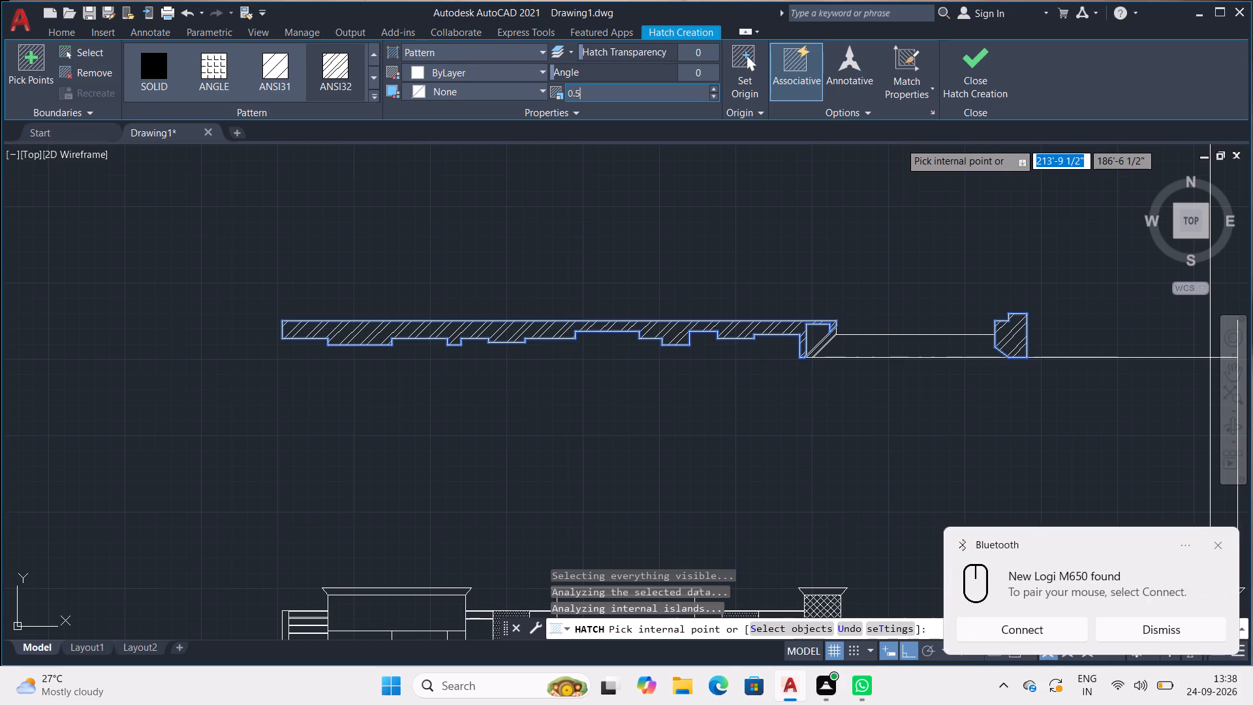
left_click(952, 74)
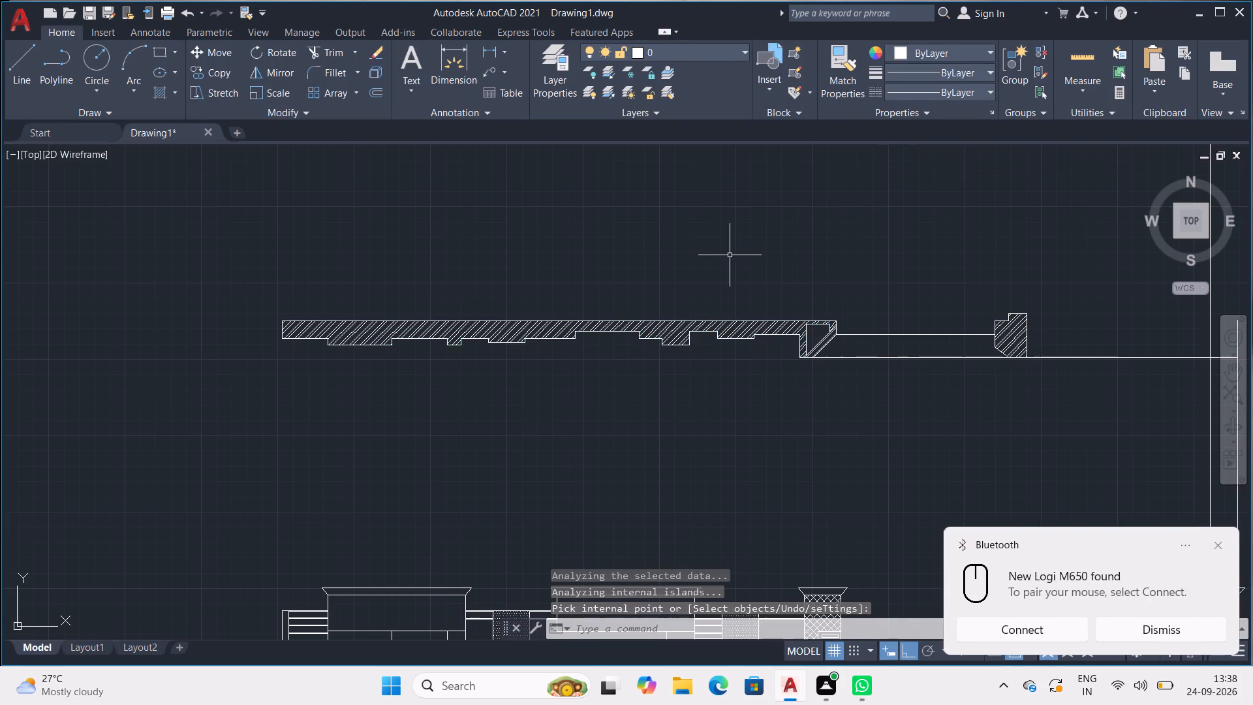
Draw a return at the wall's left end: 4-1/2" up from the top corner, 4-1/2" rightward, and down to the top horizontal.
middle_click_drag(560, 283, 801, 221)
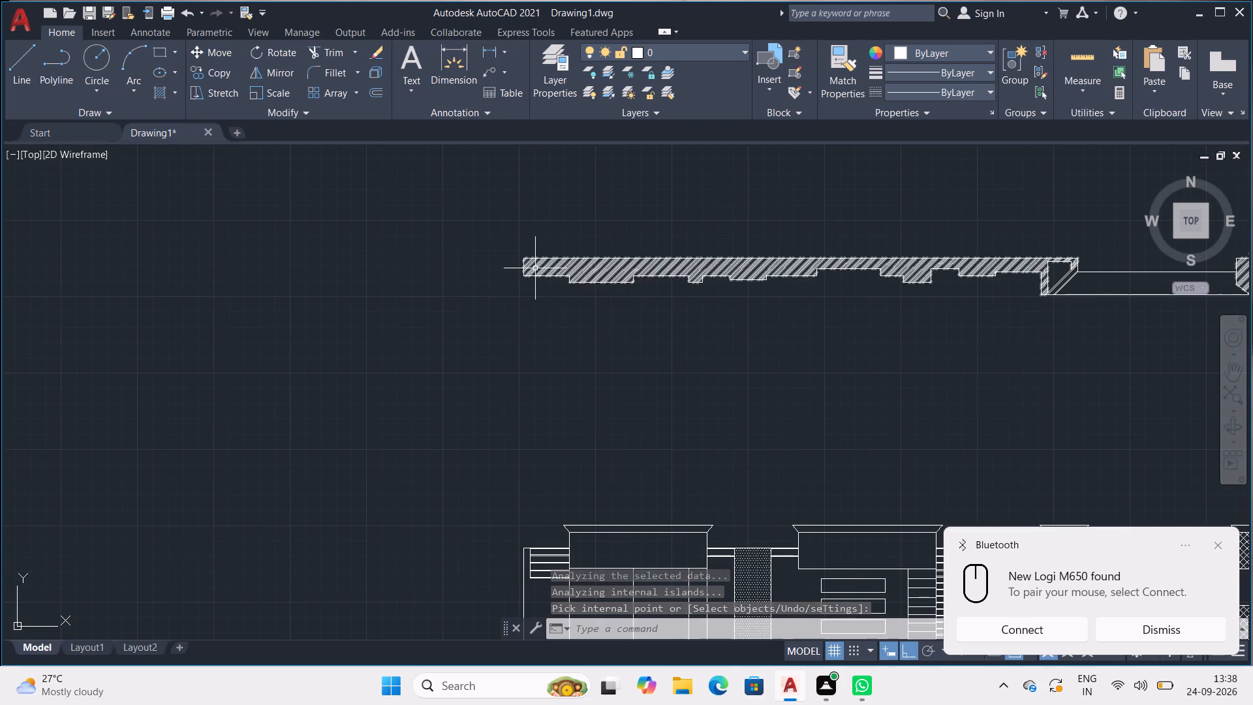
scroll(535, 268, "up", 3)
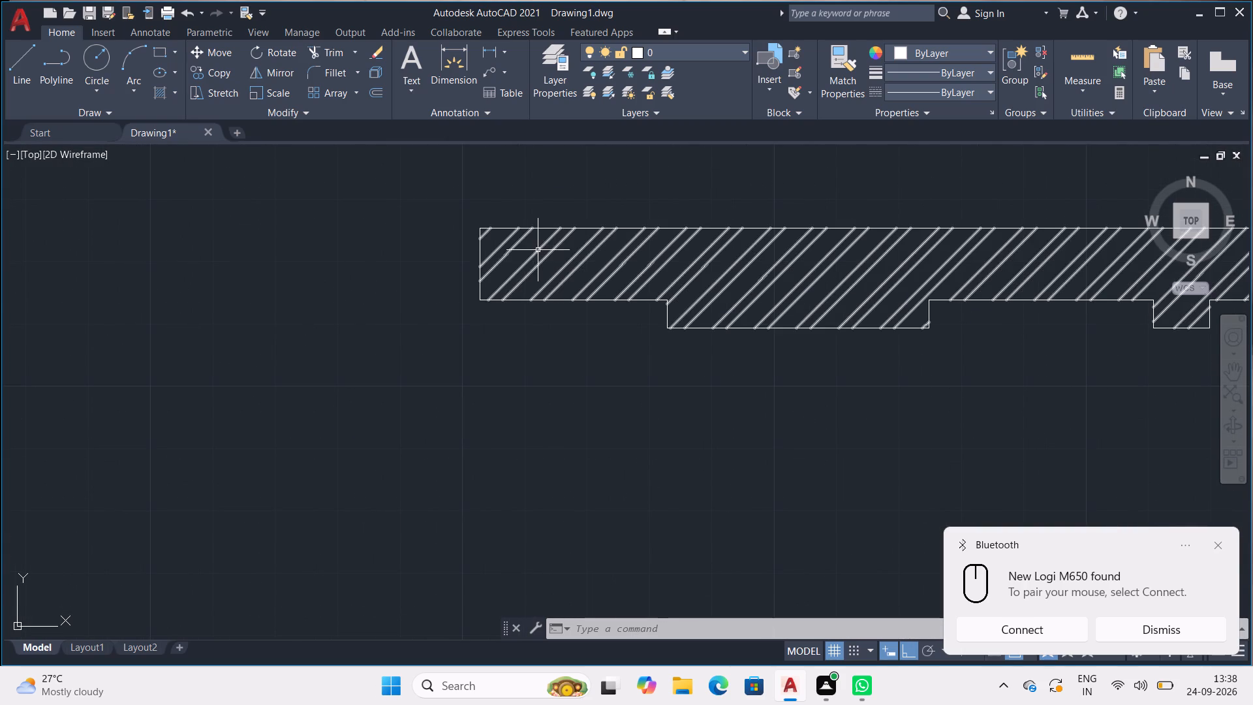
scroll(484, 228, "up", 1)
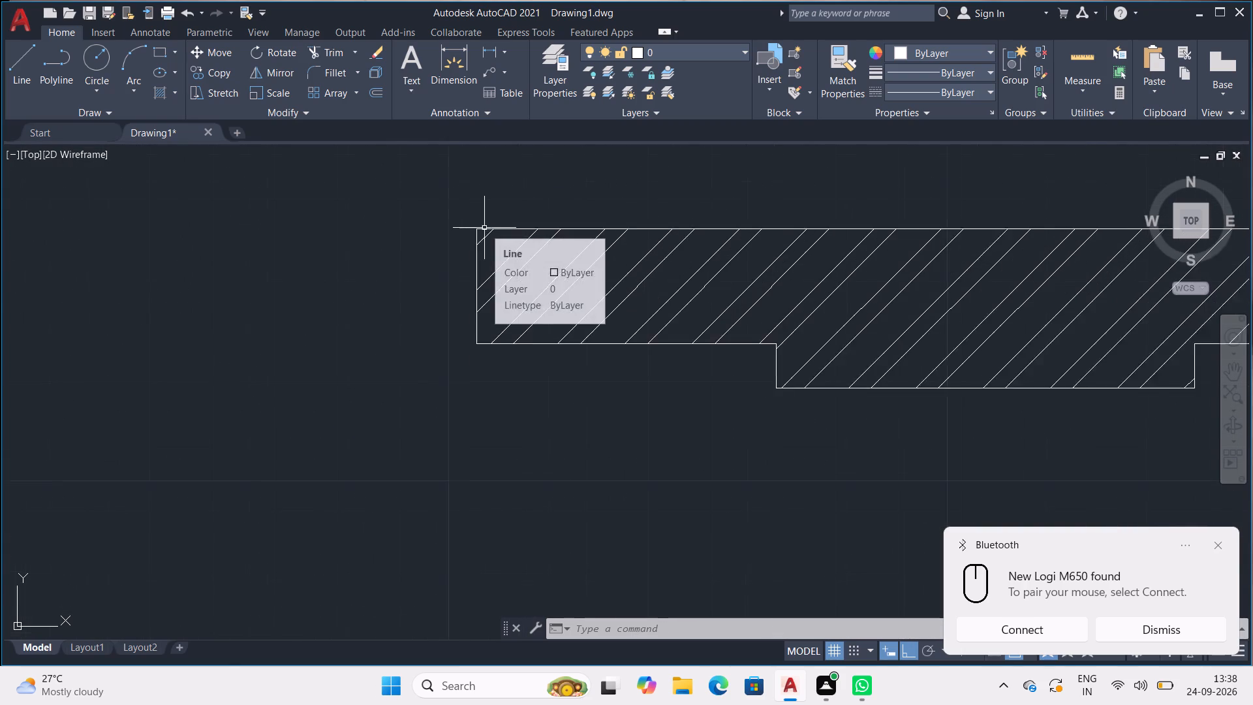
scroll(484, 228, "up", 3)
key("l")
key("Return")
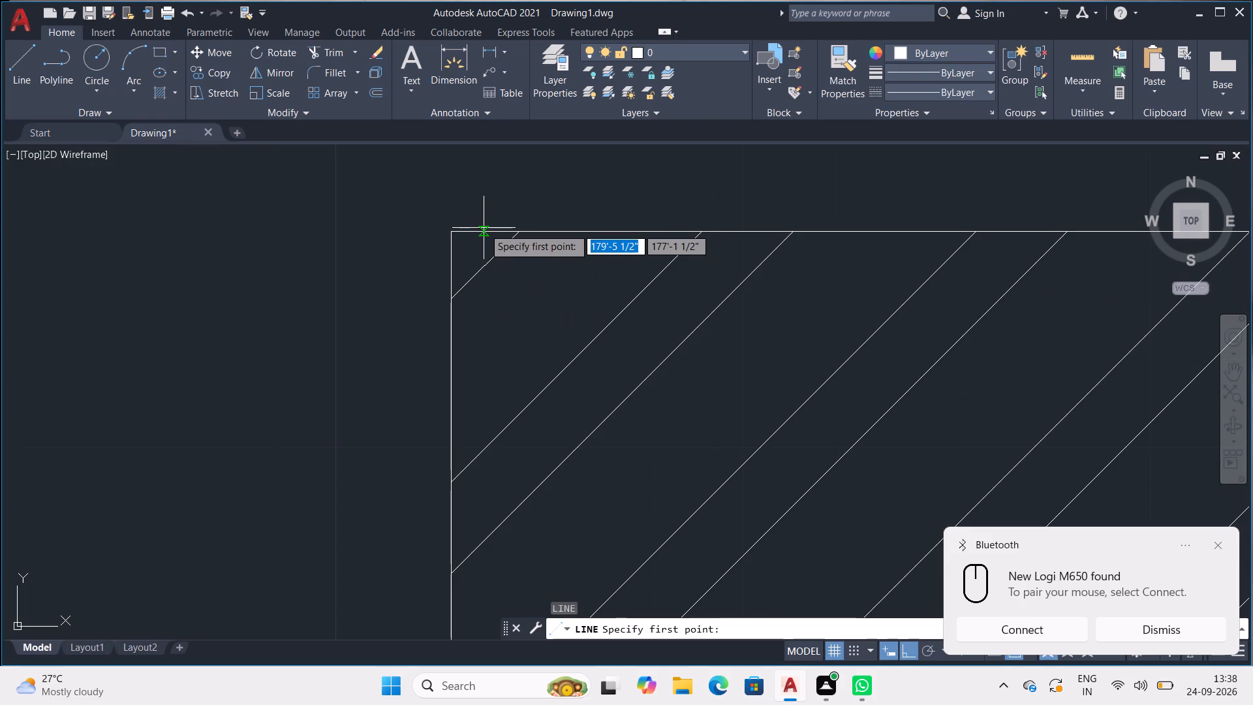
left_click(454, 234)
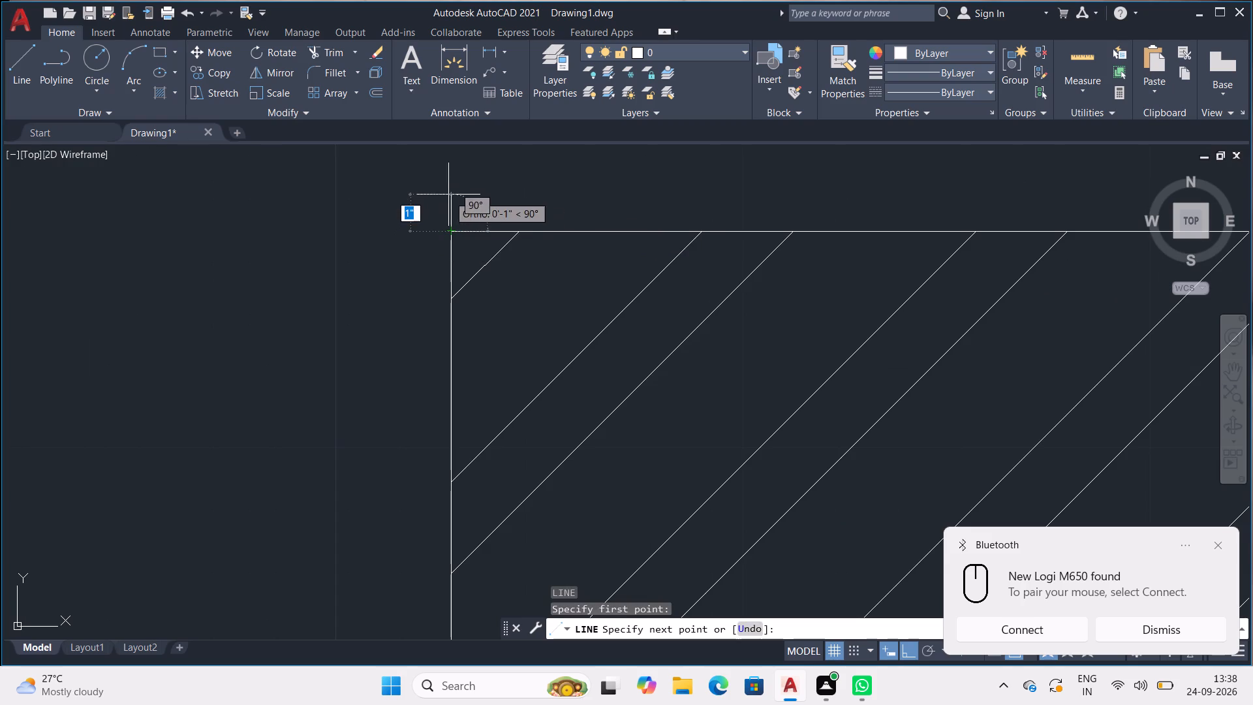
middle_click_drag(461, 253, 429, 357)
middle_click_drag(457, 165, 422, 319)
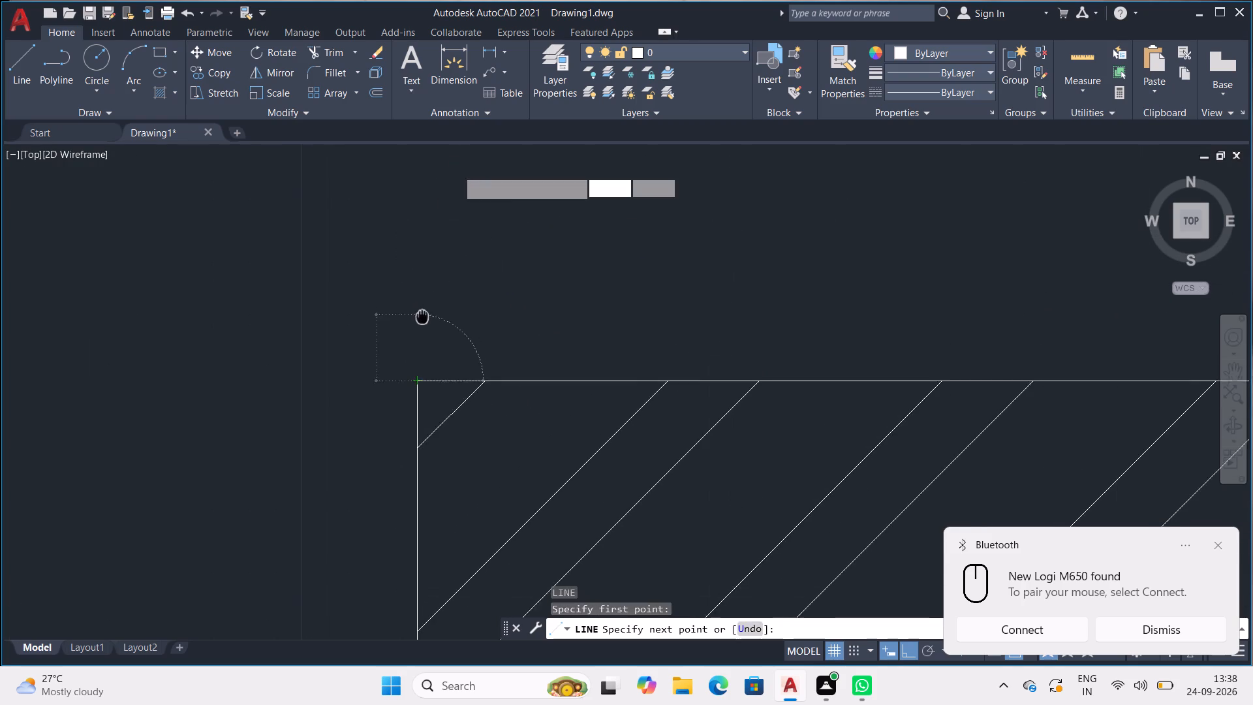
middle_click_drag(422, 319, 422, 321)
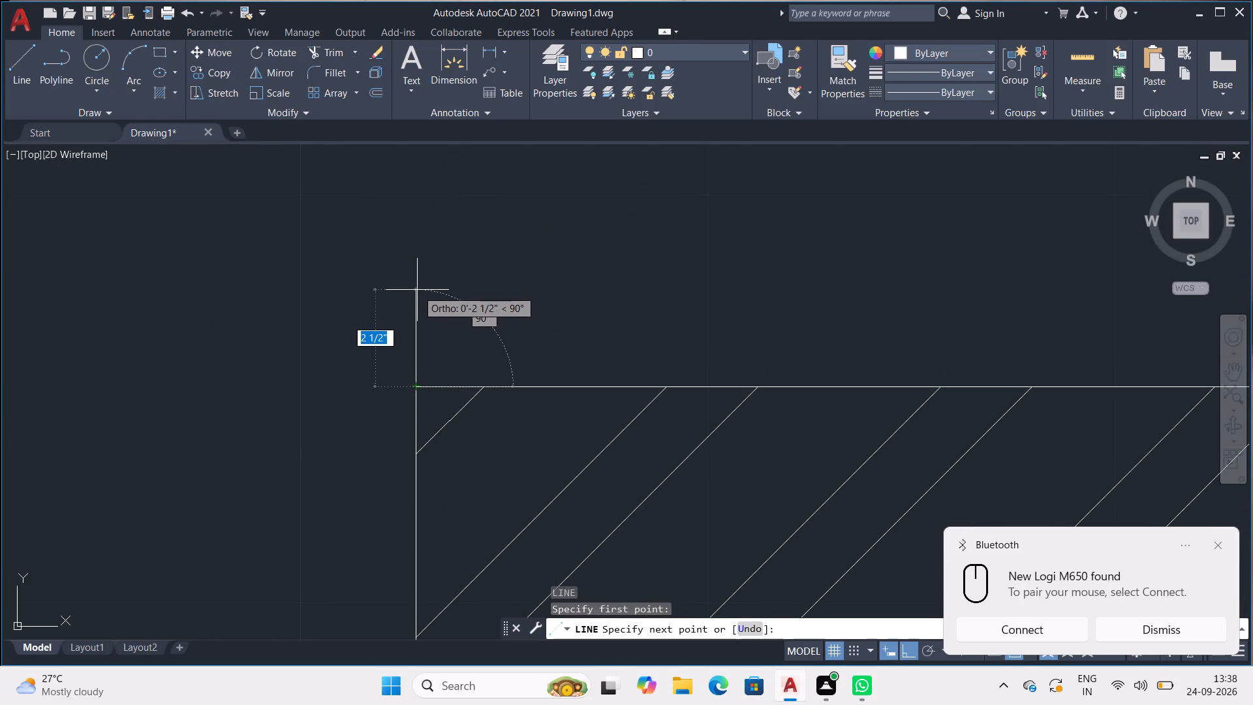
type("4-1/2\"")
key("Return")
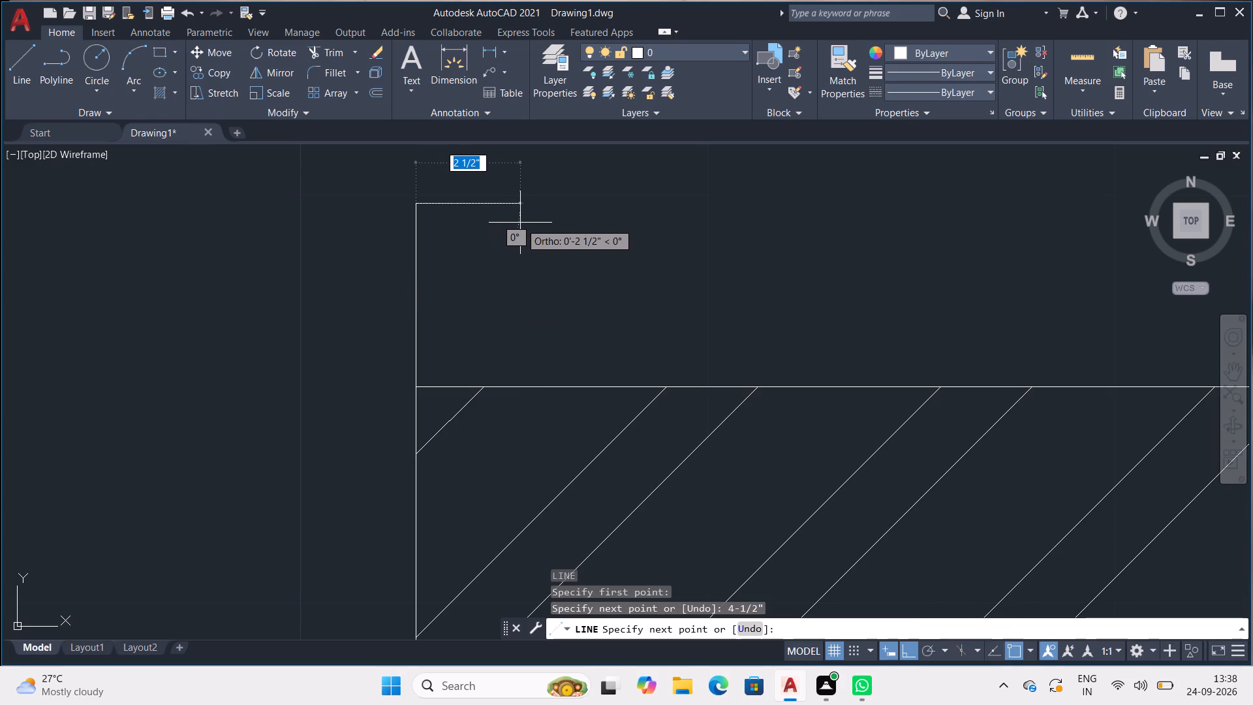
type("4-1/2\":")
key("Return")
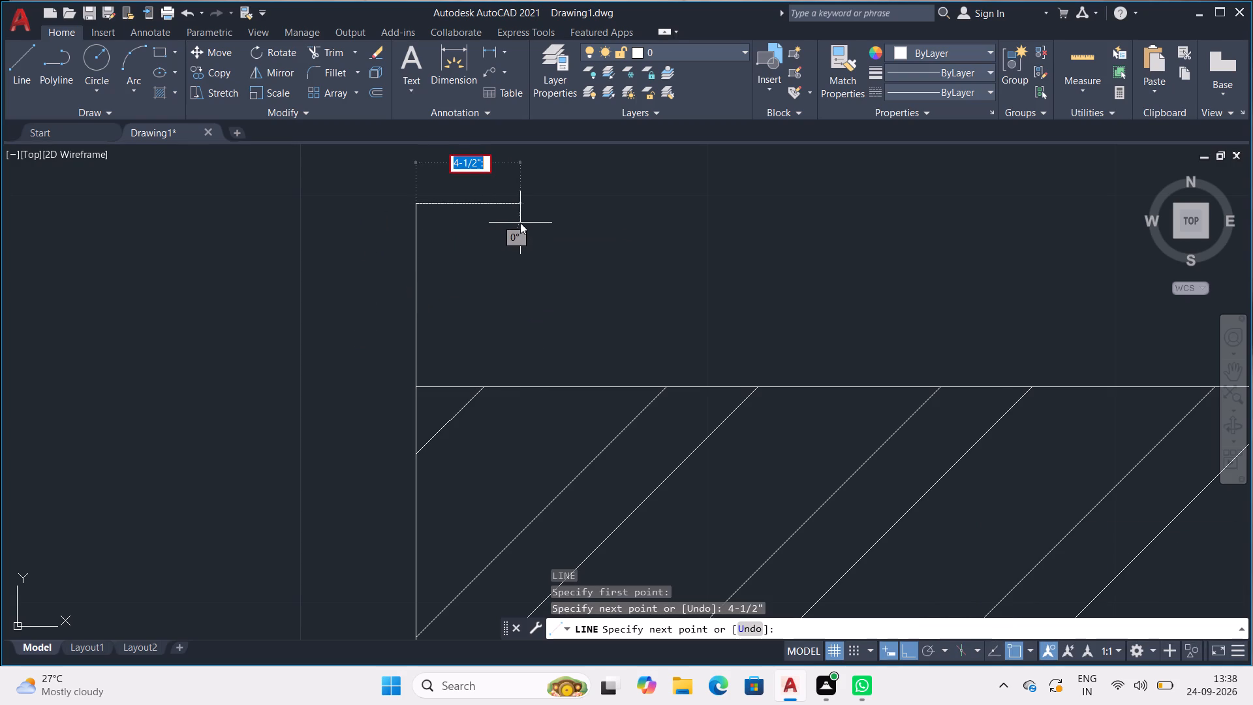
key("BackSpace")
type("4-1/2\"")
key("Return")
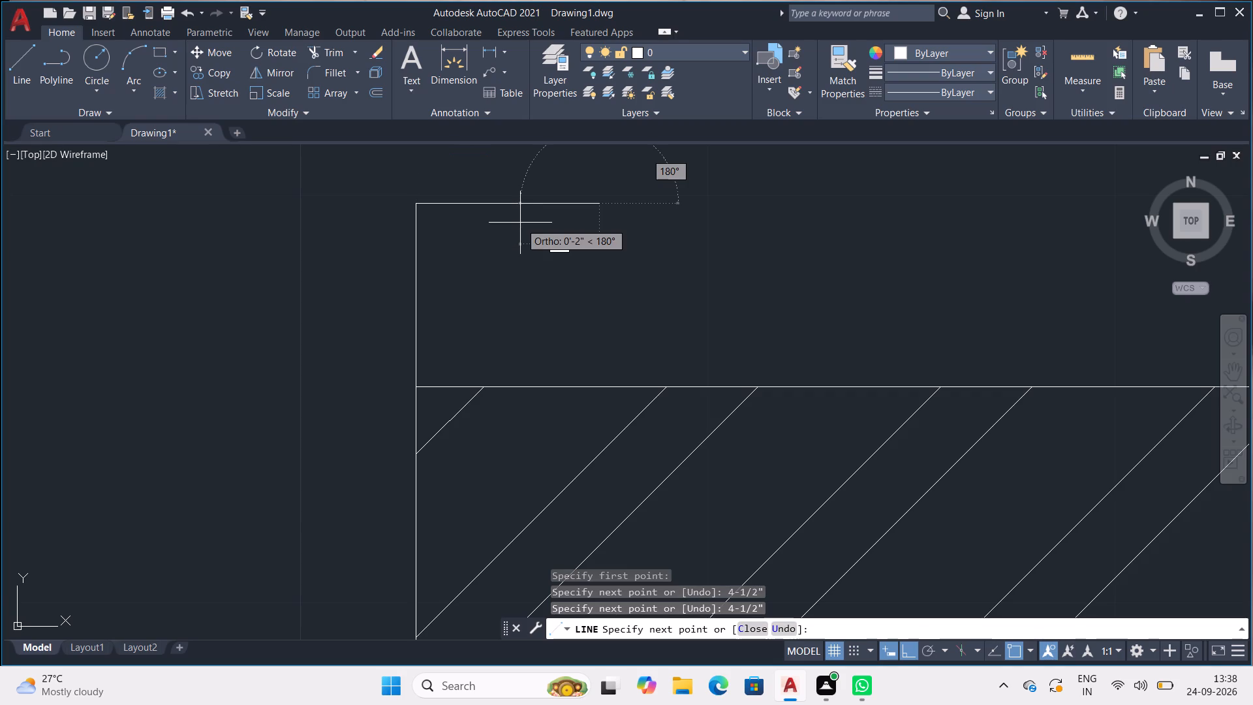
left_click(598, 389)
key("Escape")
key("Escape")
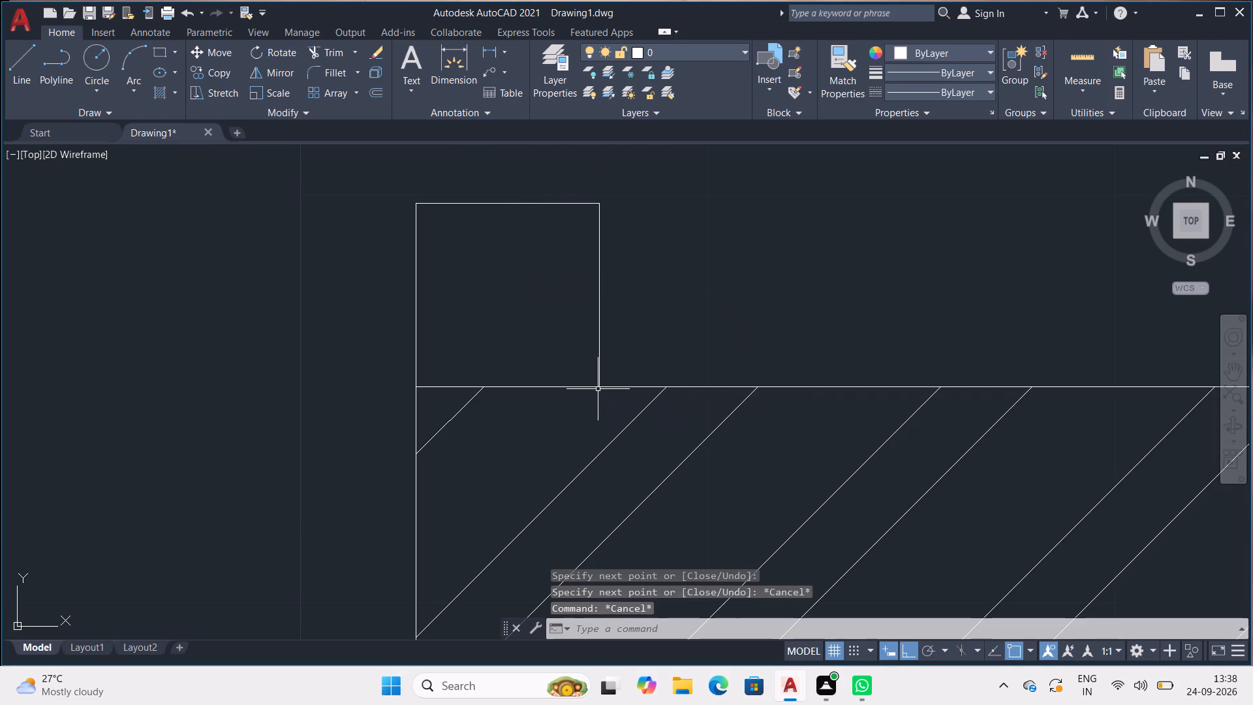
Trim the wall's top horizontal between the two sides of the new left-end return.
type("TR")
key("Return")
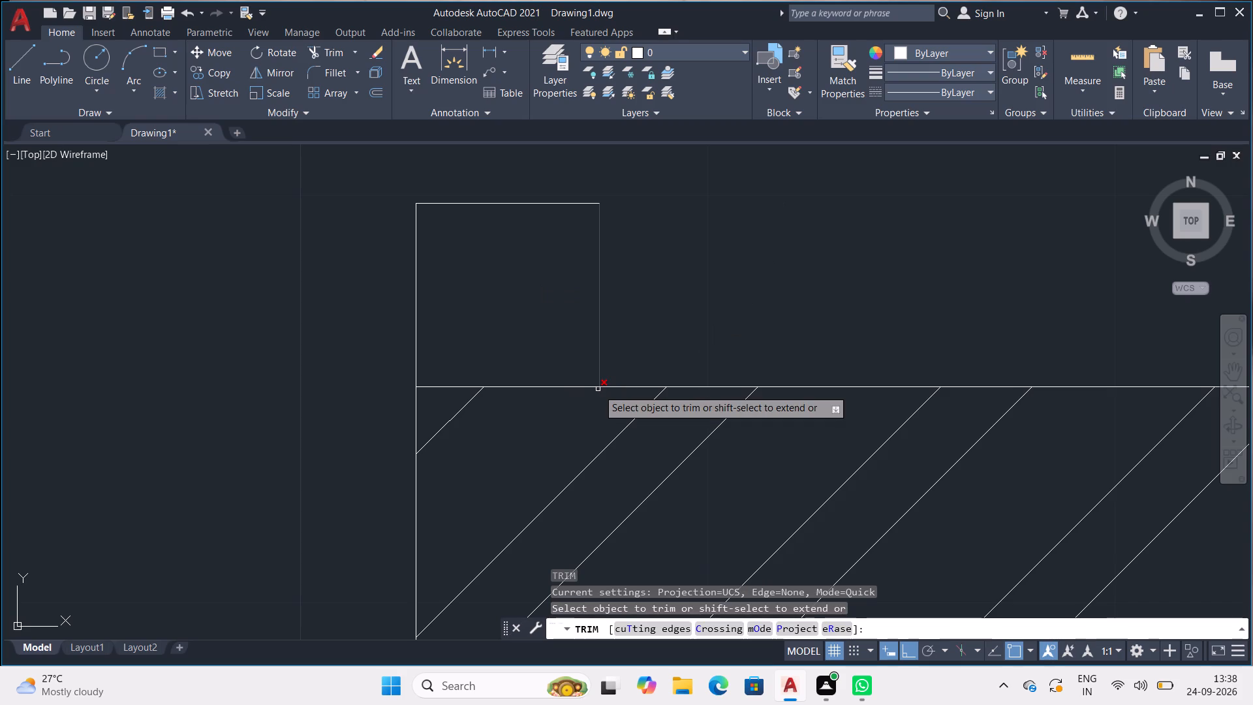
left_click_drag(546, 381, 549, 408)
left_click_drag(455, 393, 470, 412)
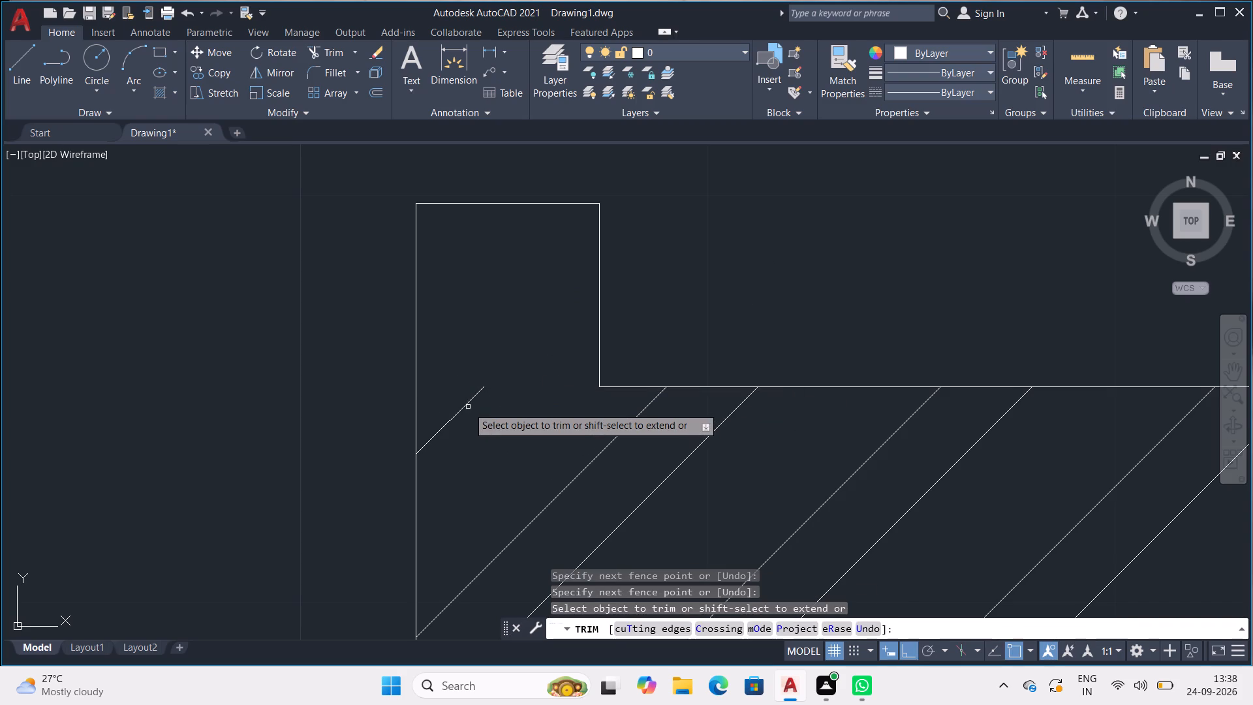
key("Escape")
key("Escape")
key("Escape")
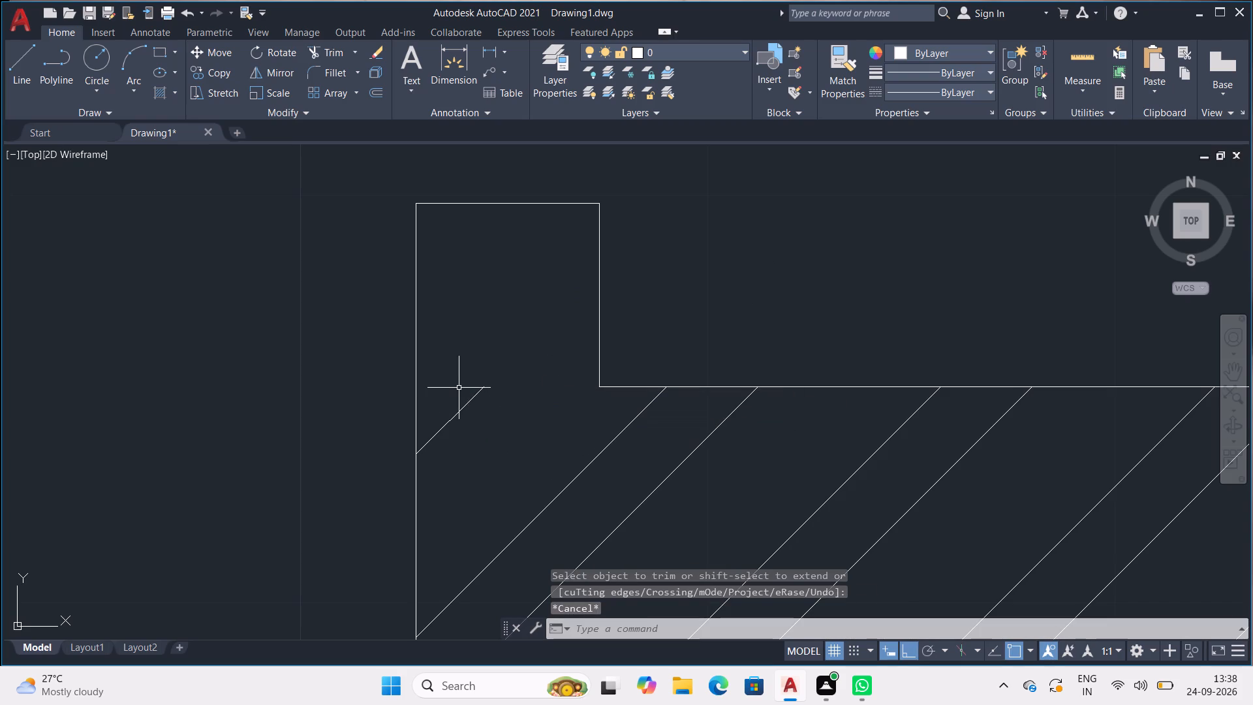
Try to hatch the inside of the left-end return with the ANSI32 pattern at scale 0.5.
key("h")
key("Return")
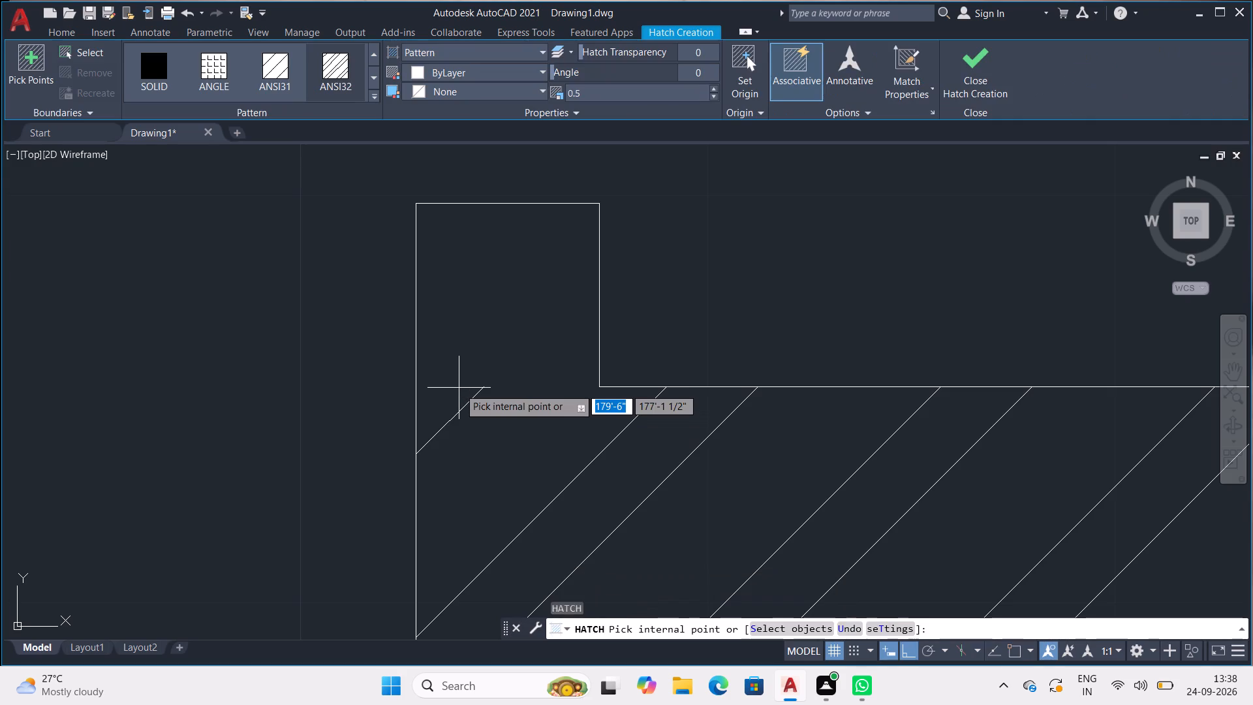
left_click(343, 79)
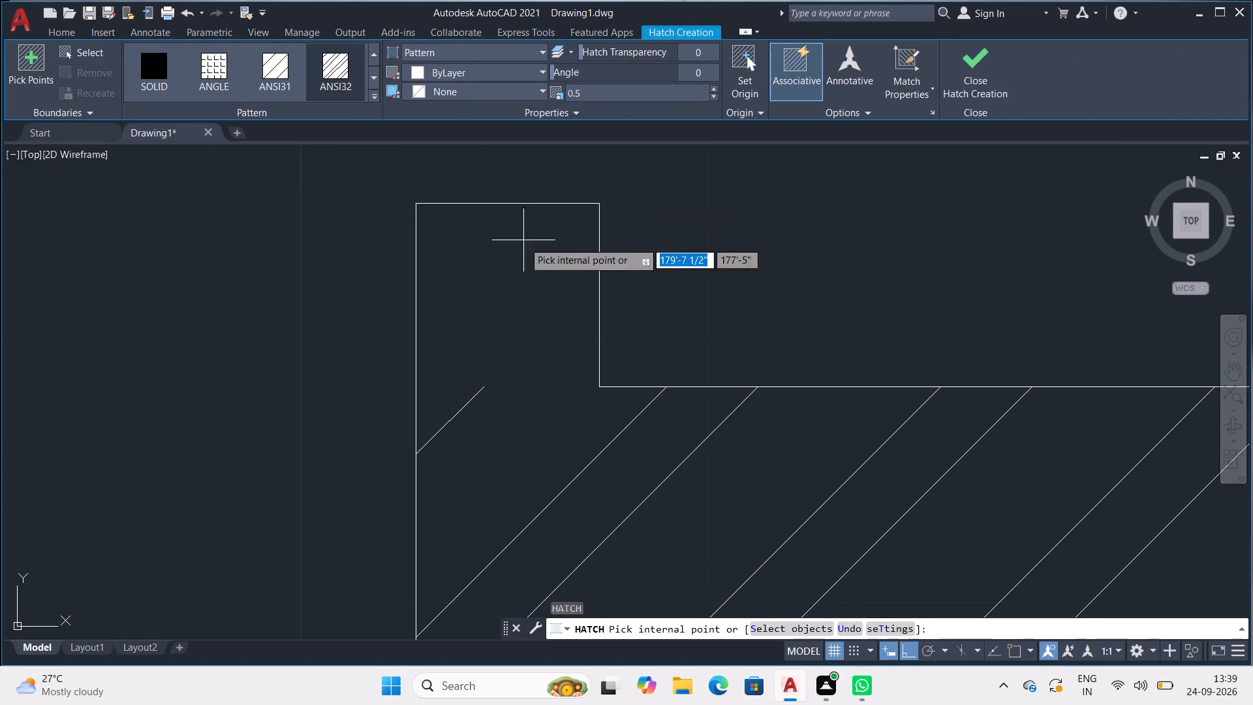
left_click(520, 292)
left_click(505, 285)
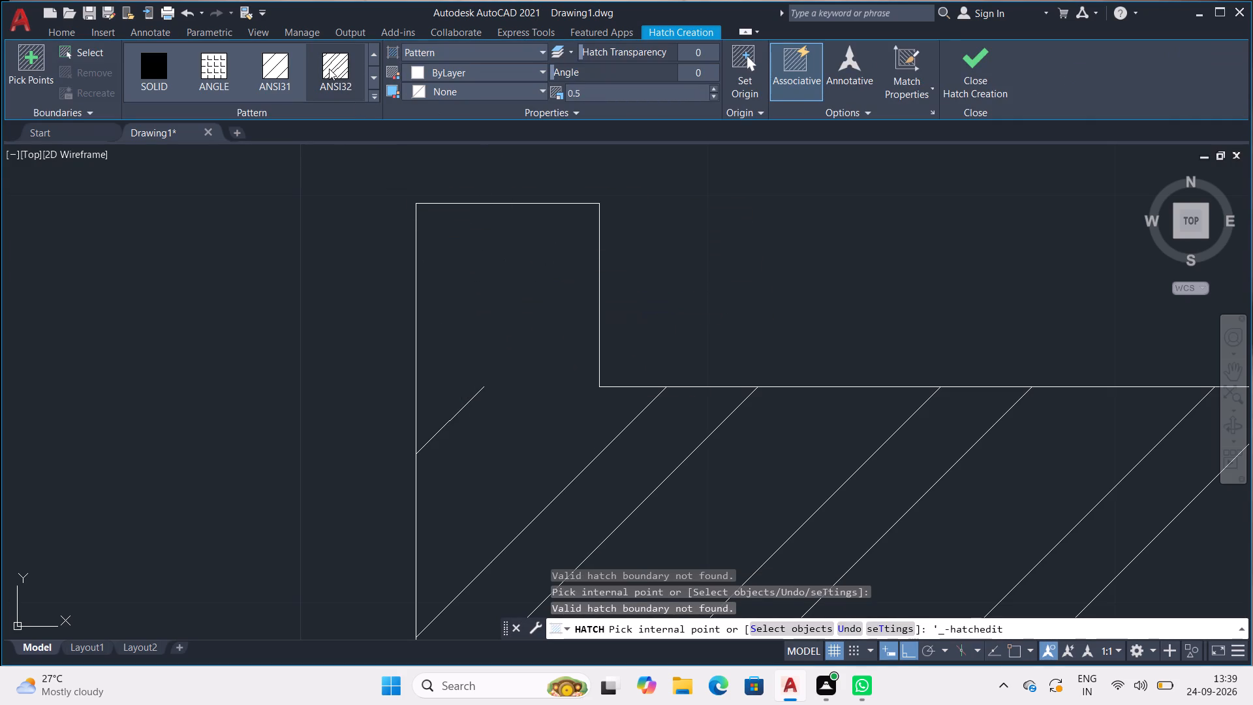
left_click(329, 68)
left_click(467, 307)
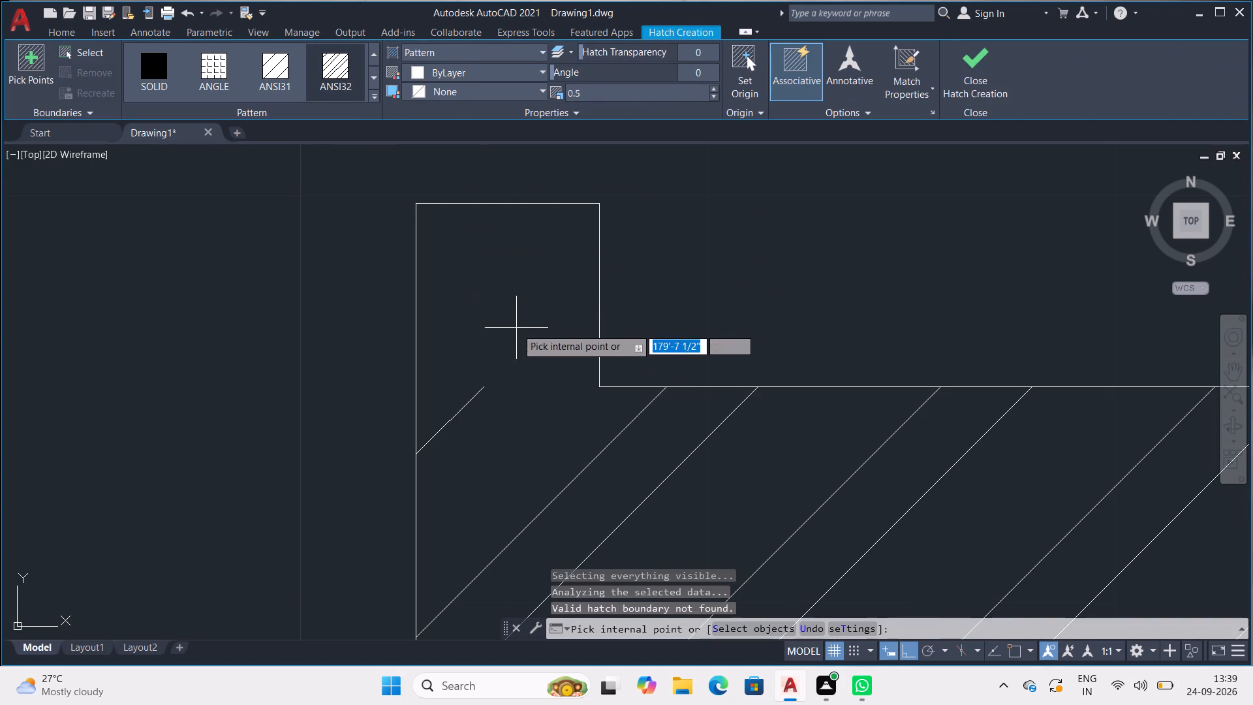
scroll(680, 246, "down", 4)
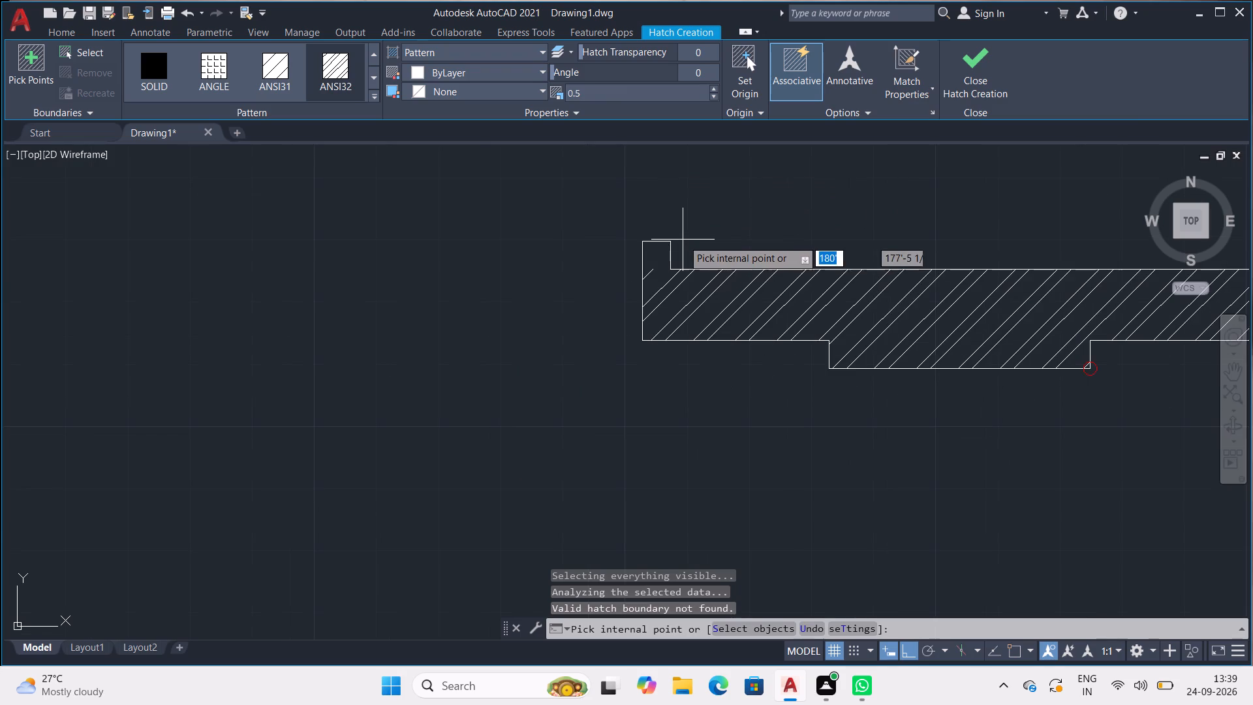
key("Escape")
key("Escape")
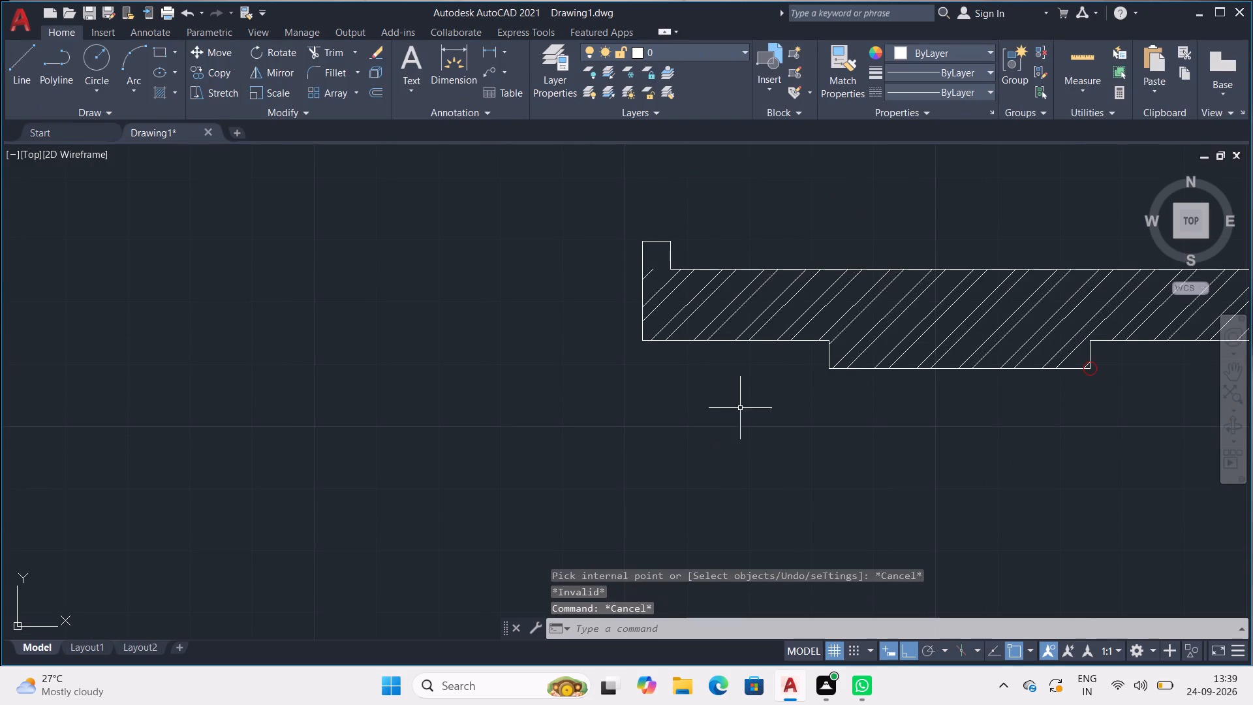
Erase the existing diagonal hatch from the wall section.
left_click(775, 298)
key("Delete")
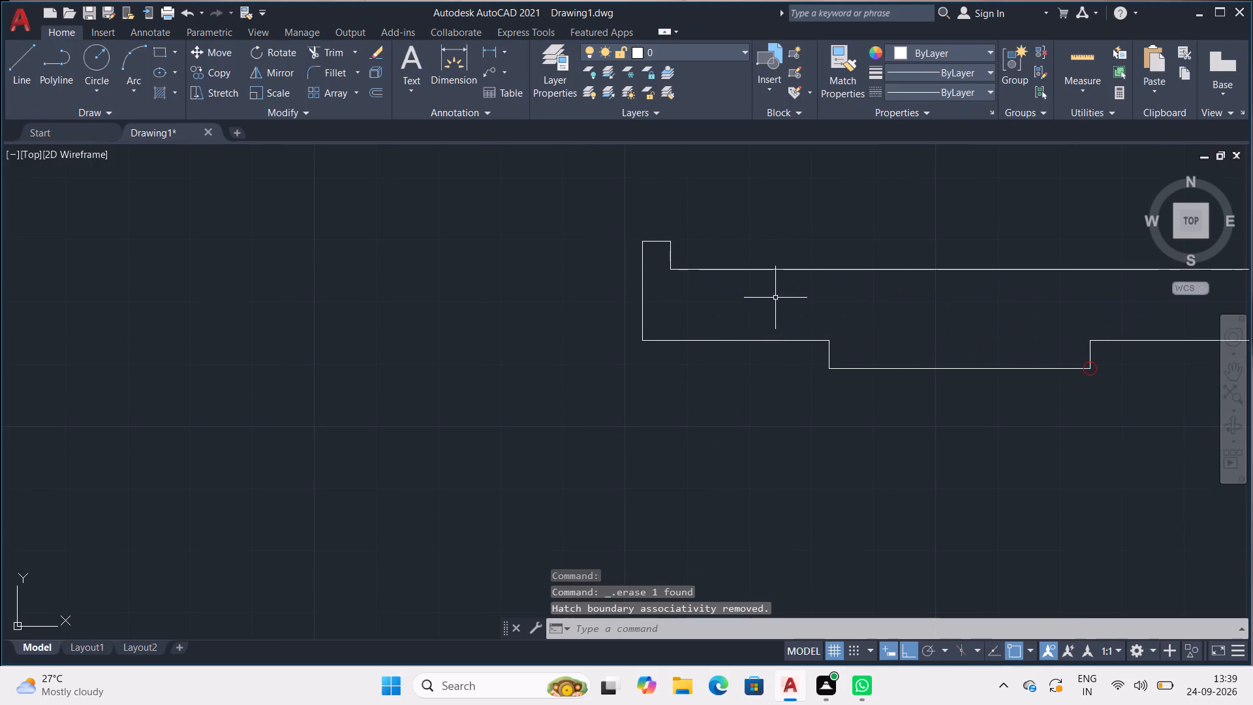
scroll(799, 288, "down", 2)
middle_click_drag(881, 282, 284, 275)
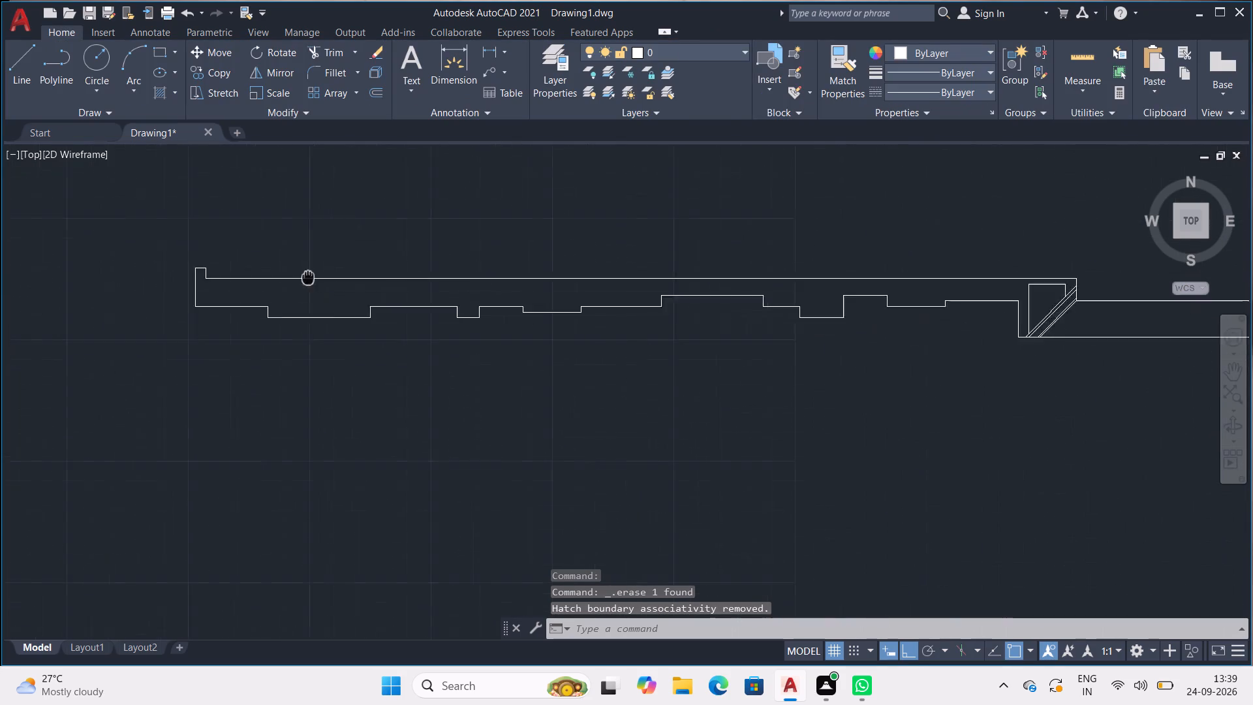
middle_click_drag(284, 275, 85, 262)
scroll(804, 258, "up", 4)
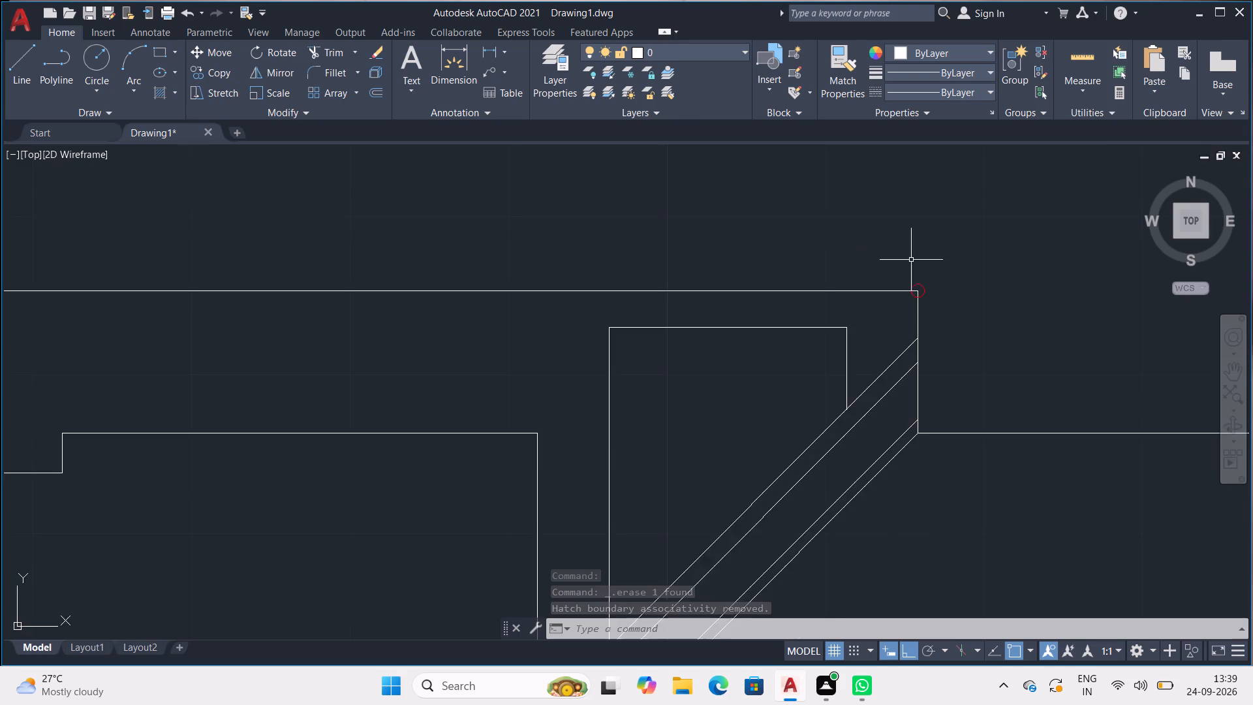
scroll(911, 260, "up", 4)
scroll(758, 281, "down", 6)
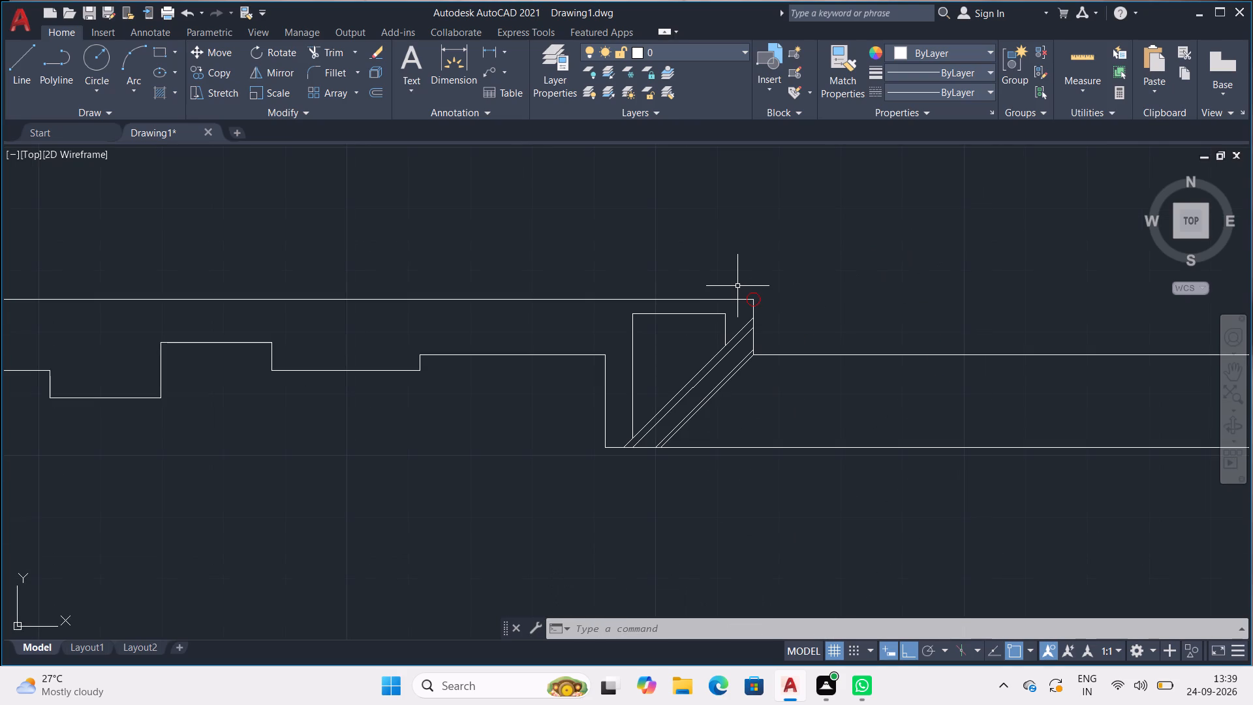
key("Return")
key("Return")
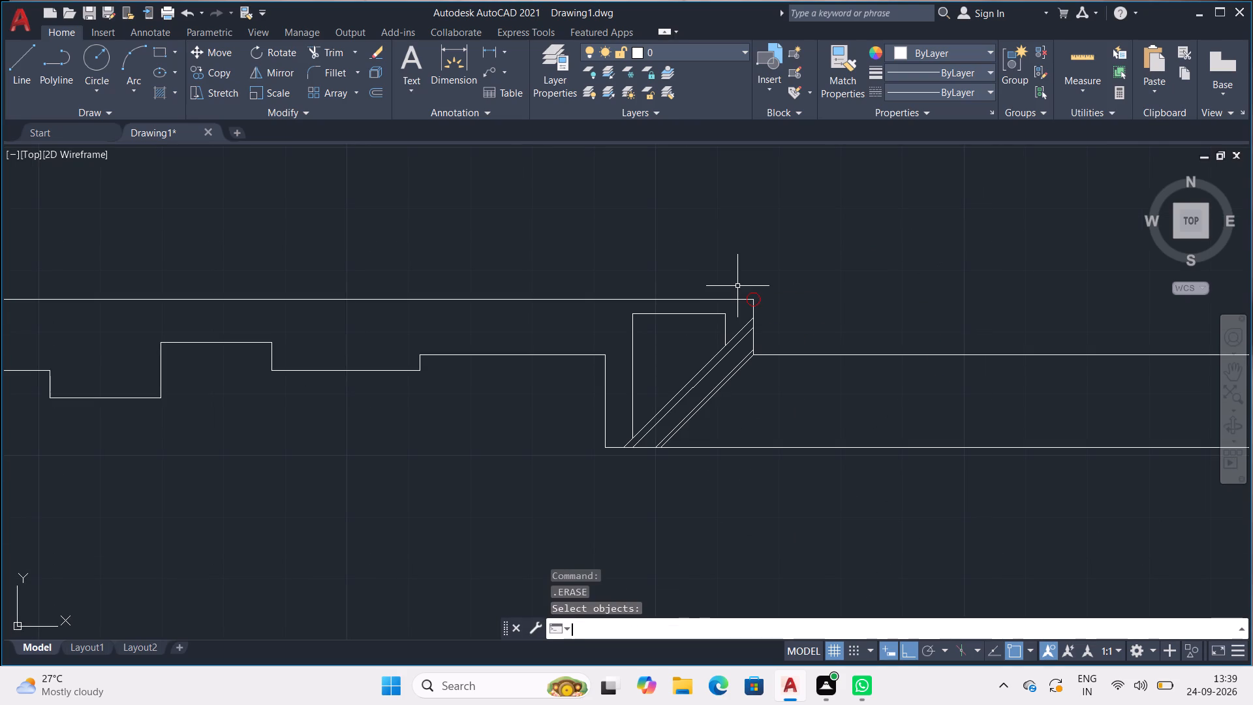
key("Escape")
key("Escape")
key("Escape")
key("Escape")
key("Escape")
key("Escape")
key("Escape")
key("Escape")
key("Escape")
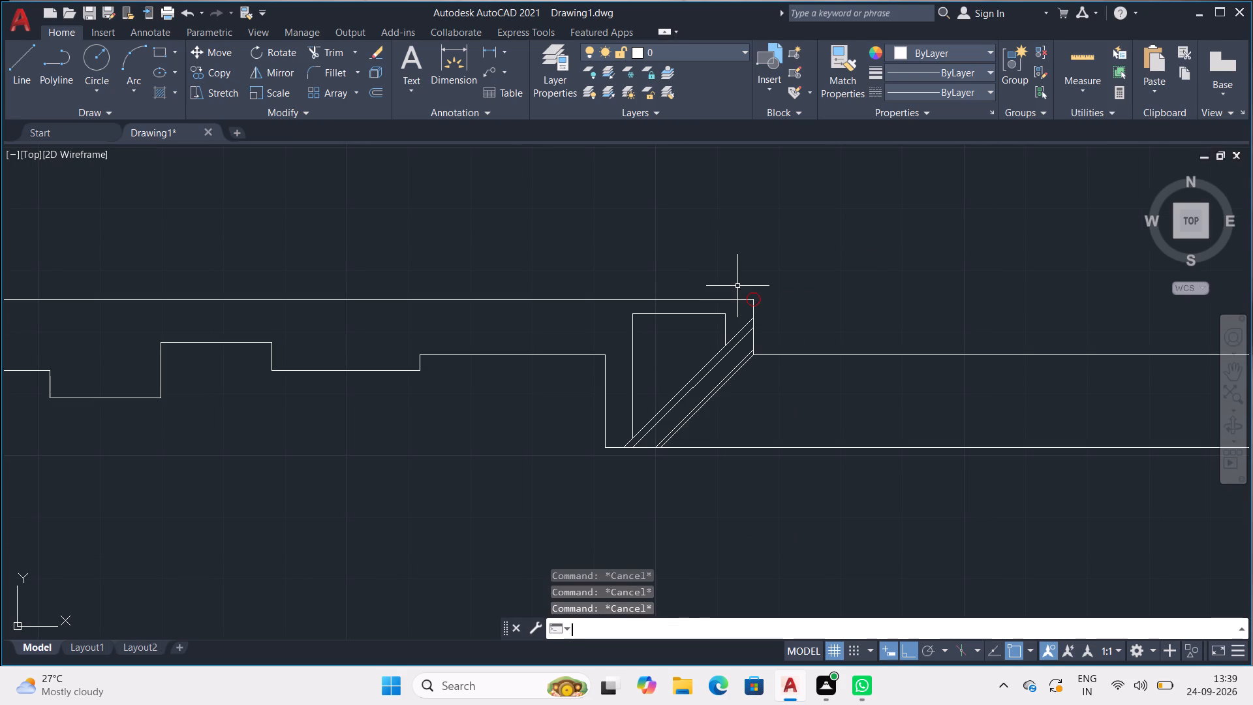
Hatch the stepped boundary-wall section and the chamfered pillar section in the plan with the ANSI32 pattern at scale 0.5.
scroll(743, 290, "down", 4)
middle_click_drag(784, 307, 596, 348)
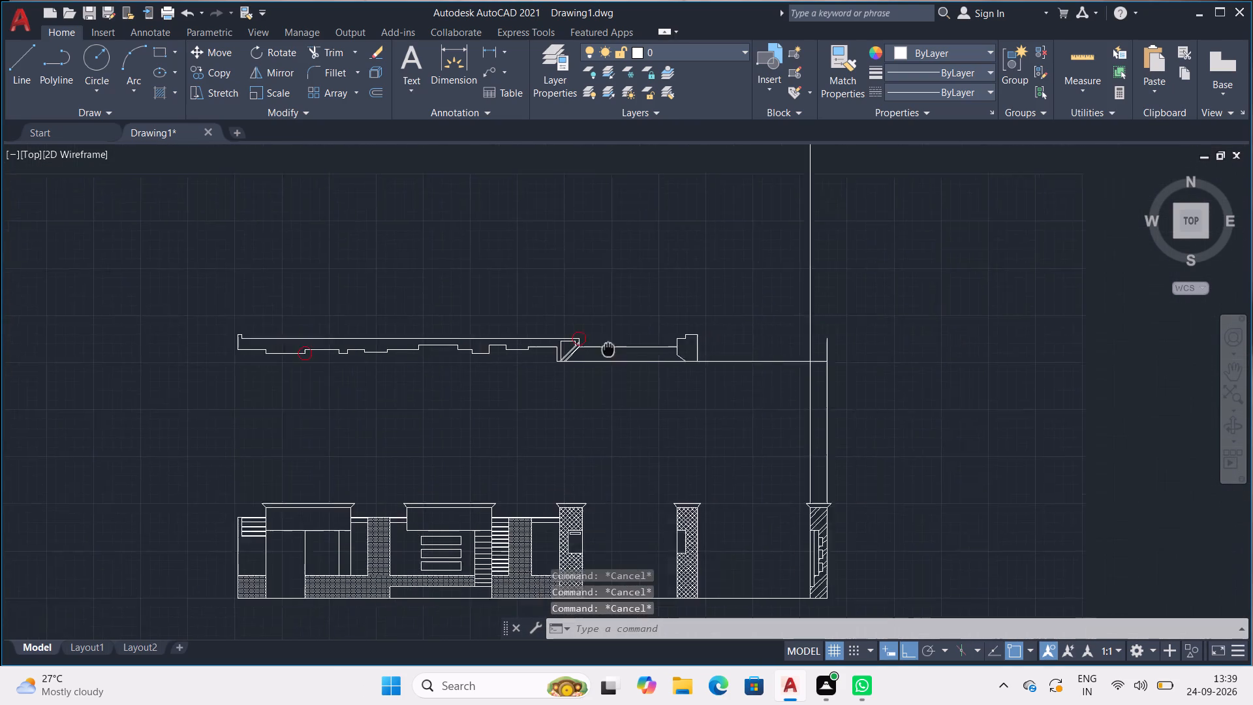
middle_click_drag(596, 348, 561, 348)
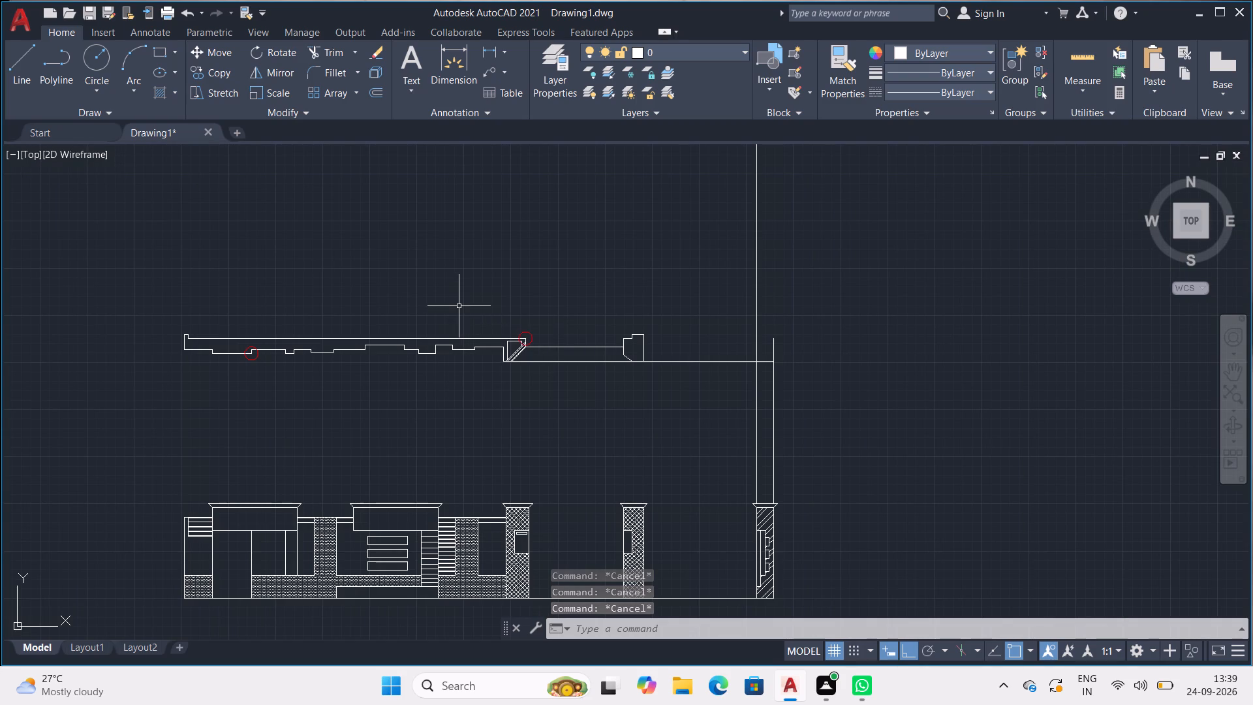
key("h")
key("Return")
left_click(336, 76)
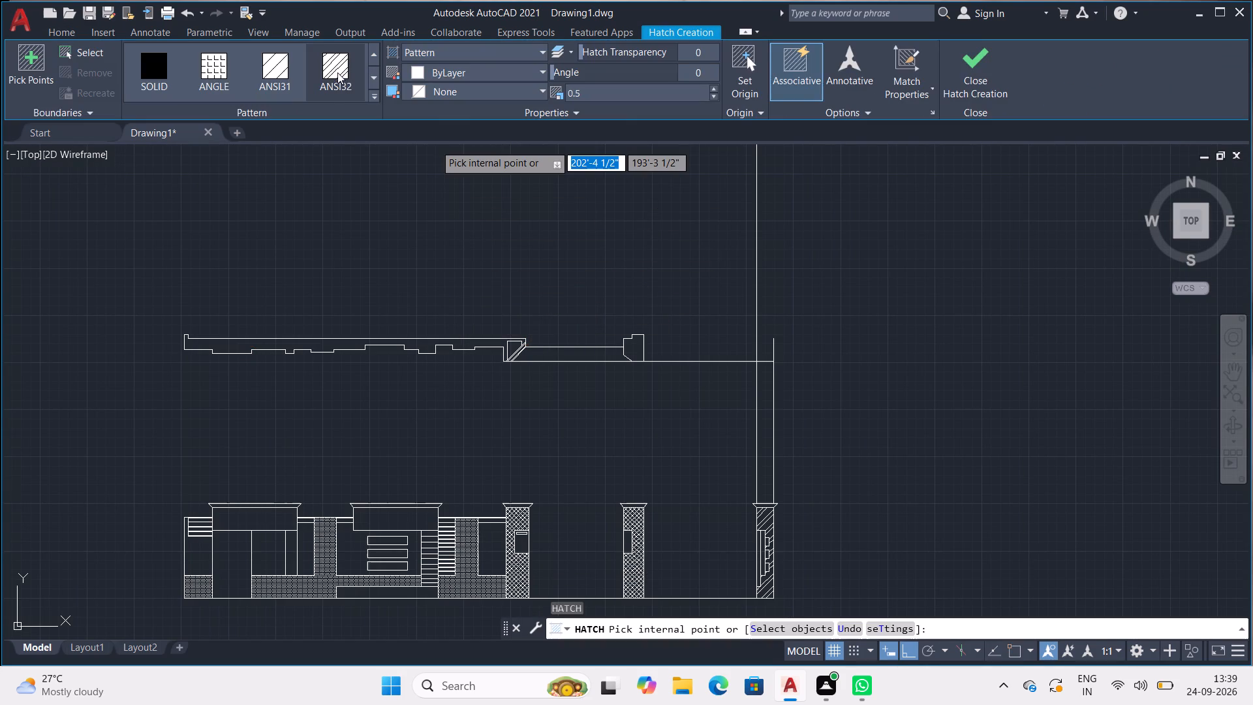
left_click(224, 345)
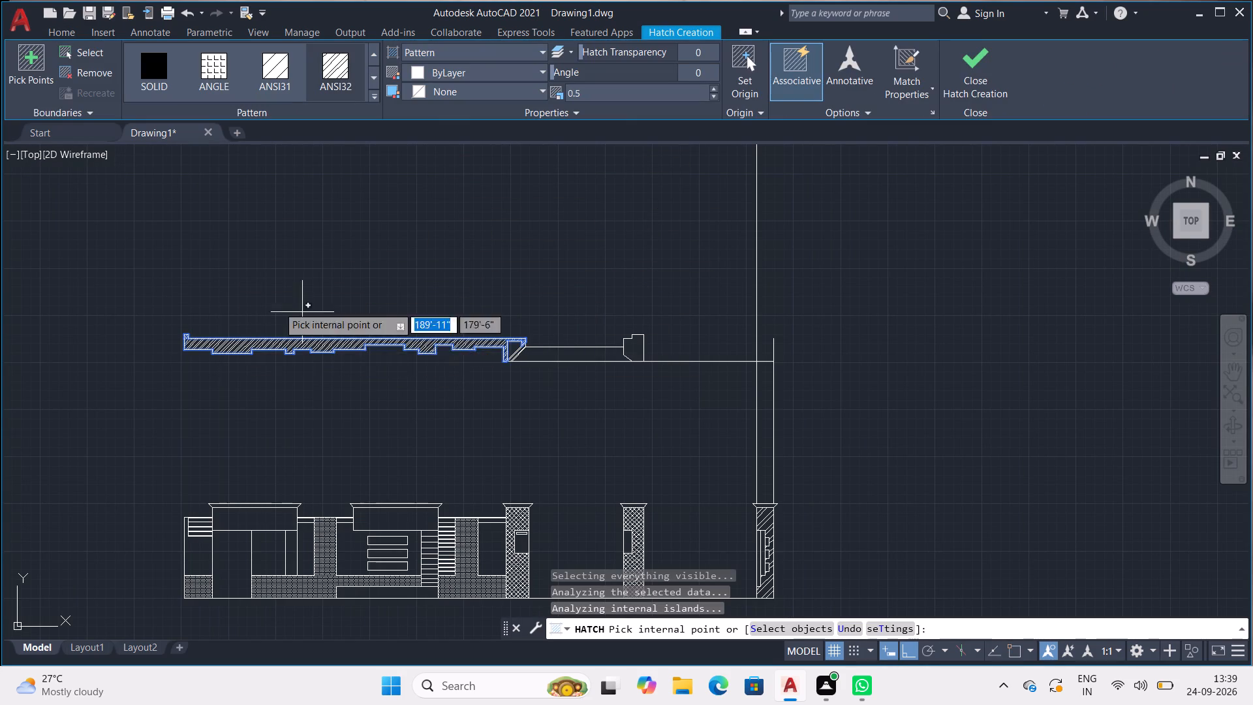
scroll(162, 298, "up", 3)
middle_click_drag(442, 387, 0, 226)
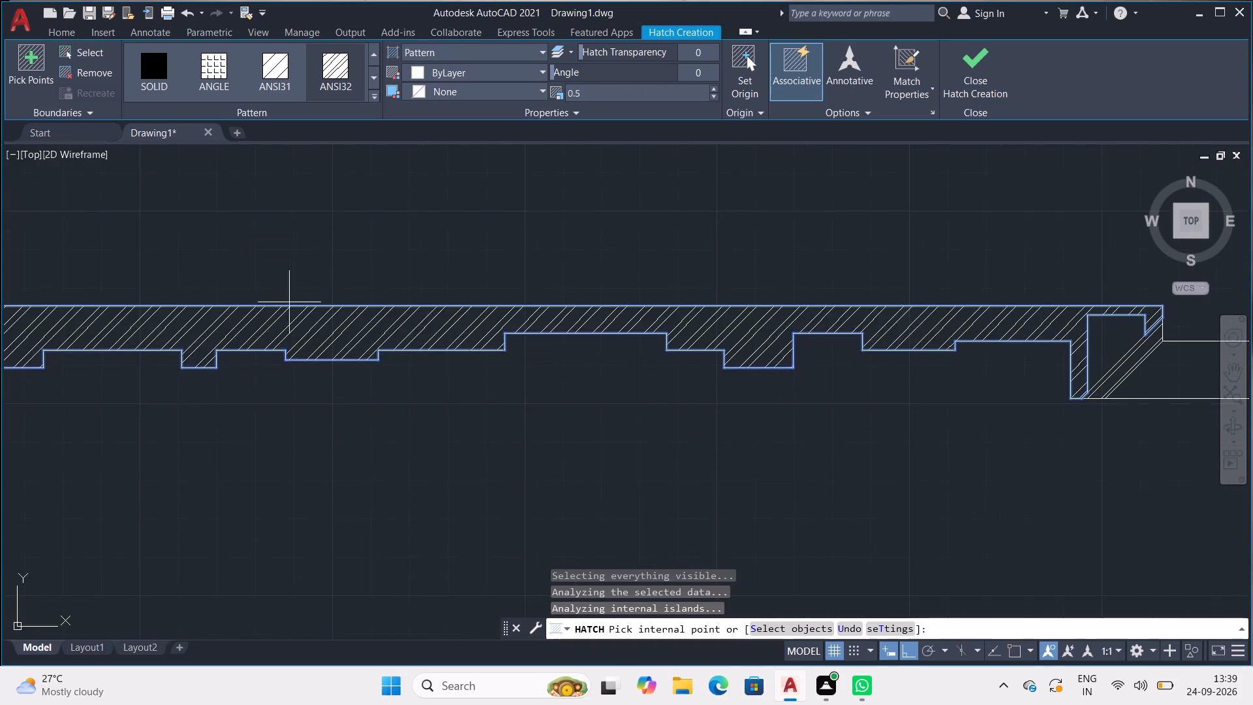
middle_click_drag(797, 396, 16, 299)
middle_click_drag(658, 364, 344, 399)
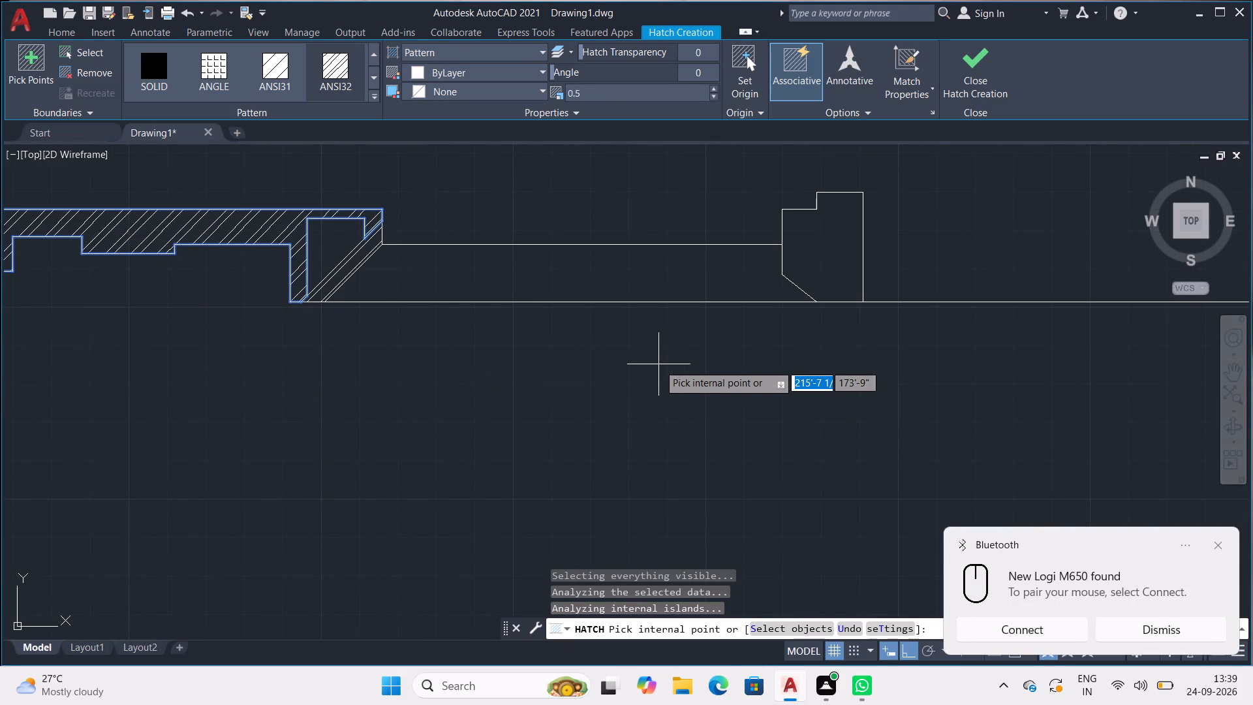
middle_click_drag(344, 399, 270, 409)
left_click(453, 287)
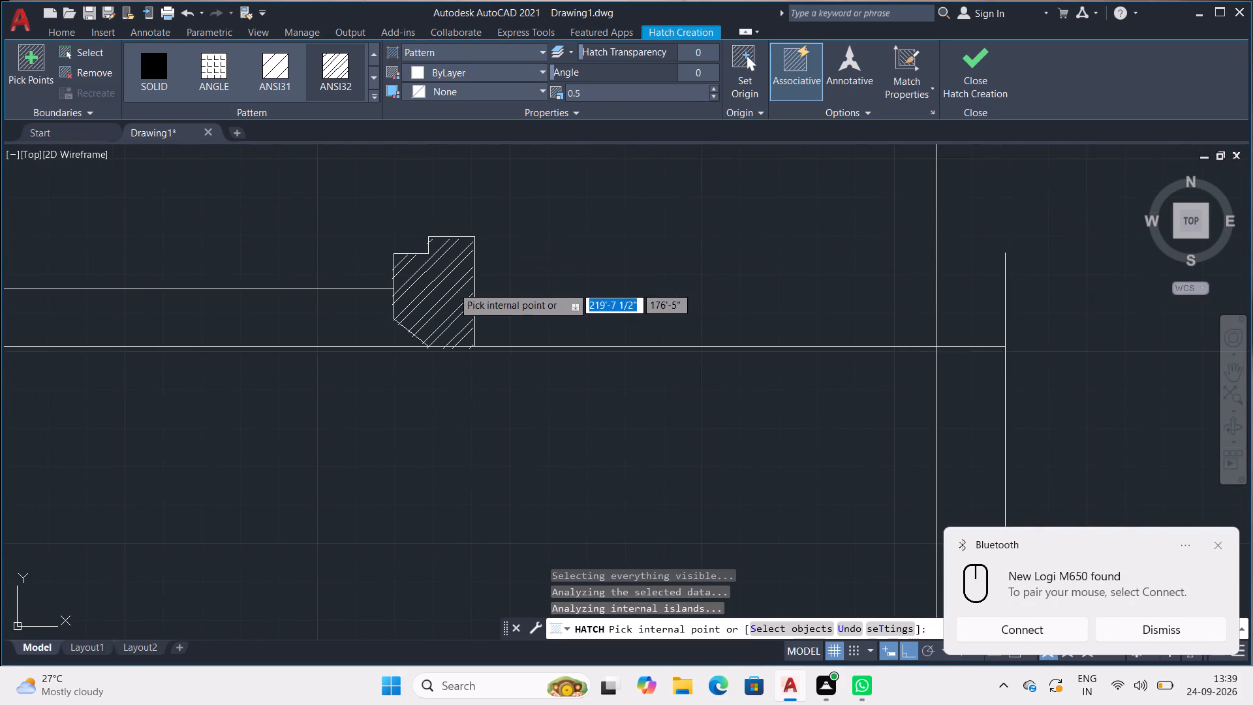
key("Escape")
key("Escape")
From the last pillar's left vertical at the base horizontal, draw a line 4' up and about 2'-9" rightward past the right vertical.
scroll(521, 255, "down", 2)
scroll(618, 264, "down", 2)
middle_click_drag(619, 262, 469, 288)
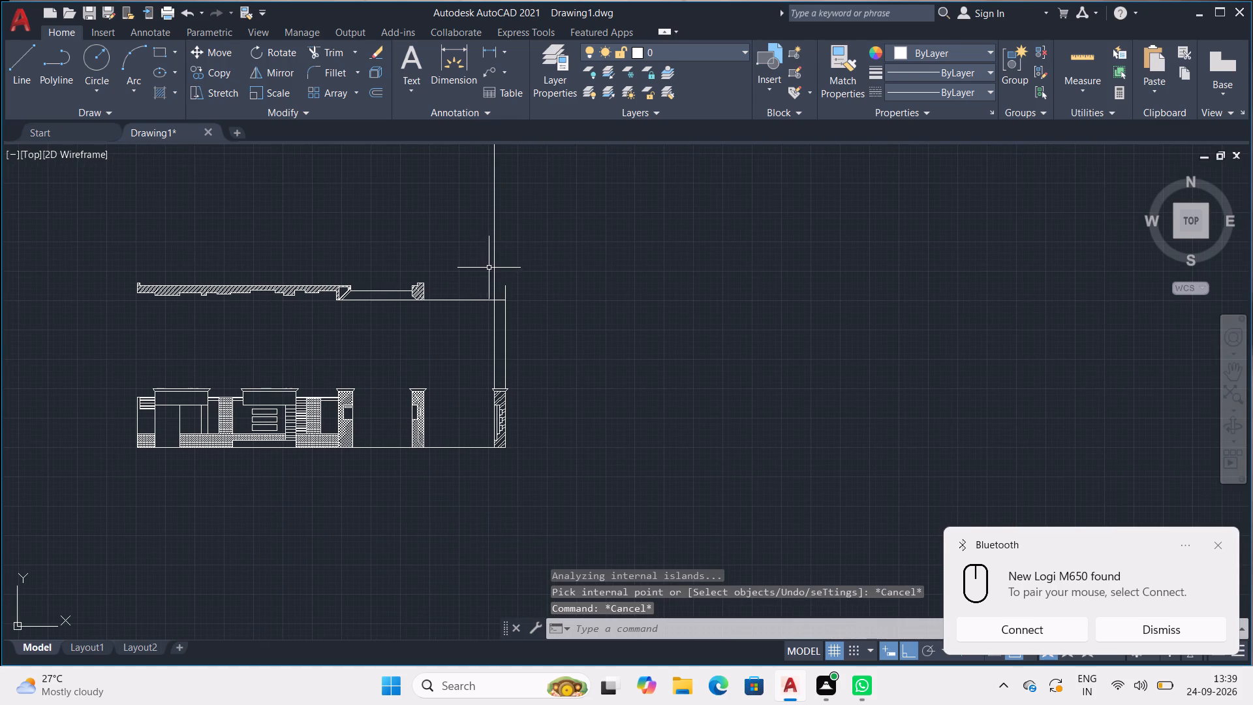
middle_click_drag(494, 265, 403, 304)
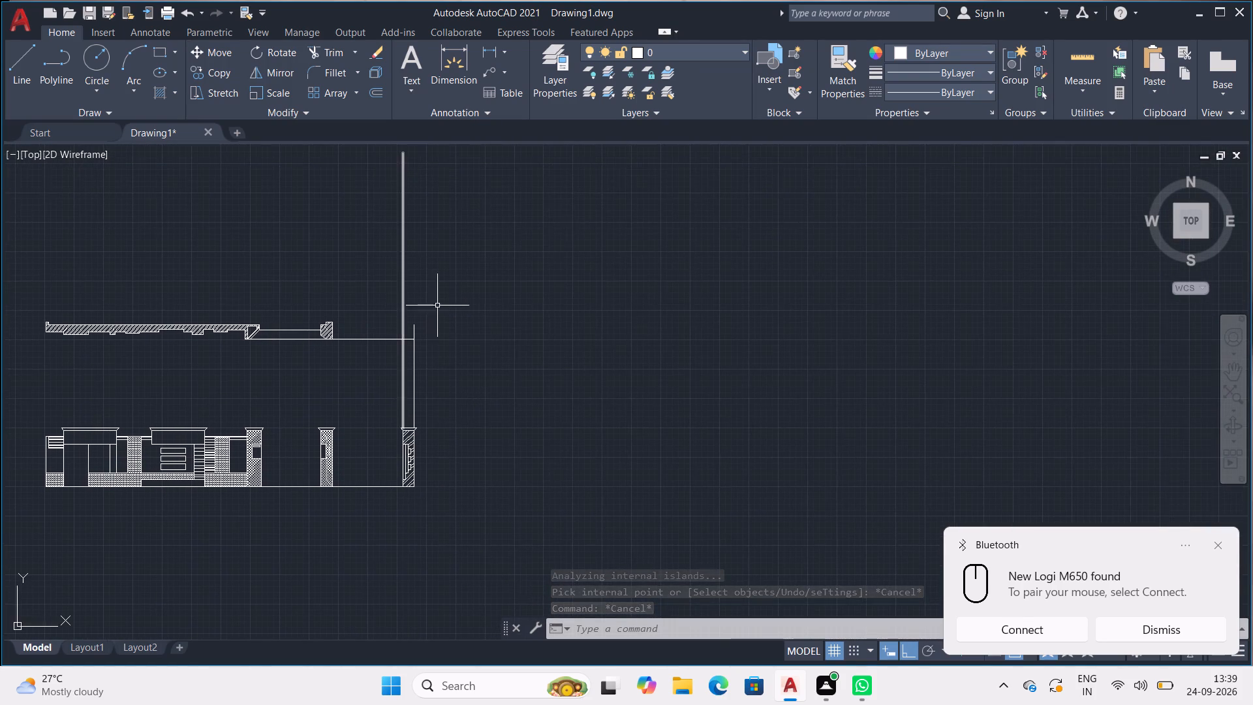
scroll(458, 304, "up", 3)
middle_click_drag(314, 328, 348, 328)
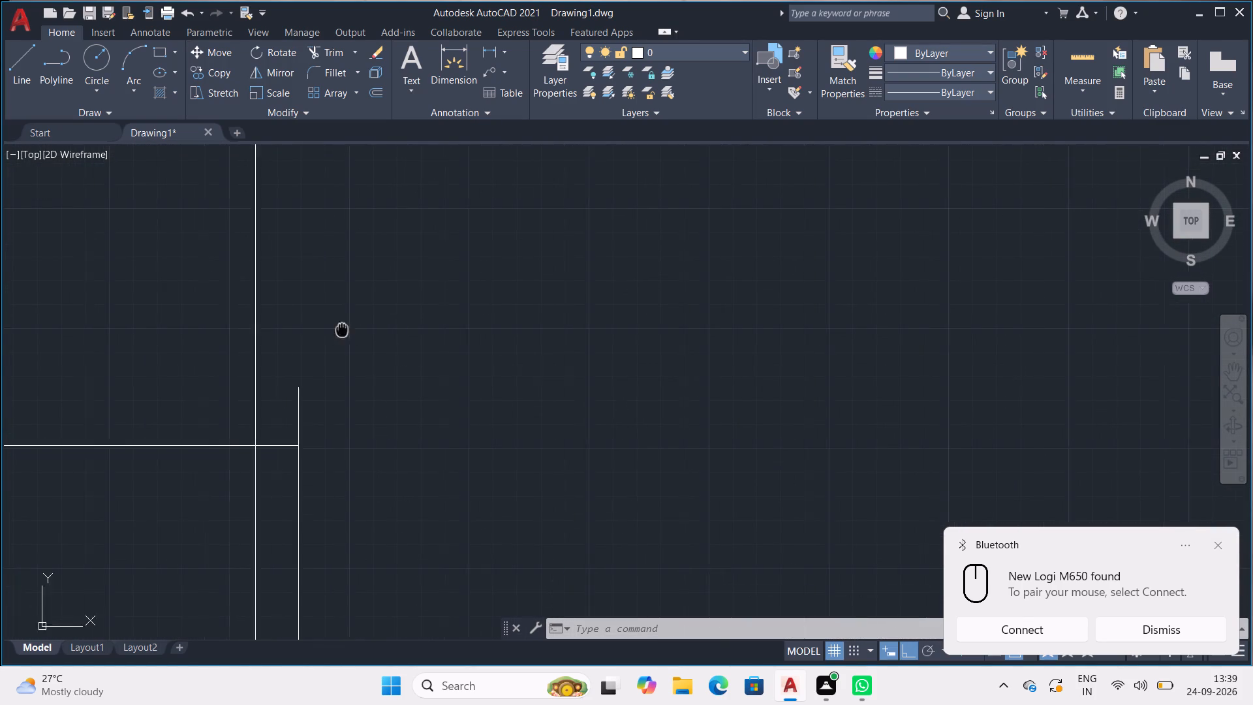
middle_click_drag(348, 328, 479, 328)
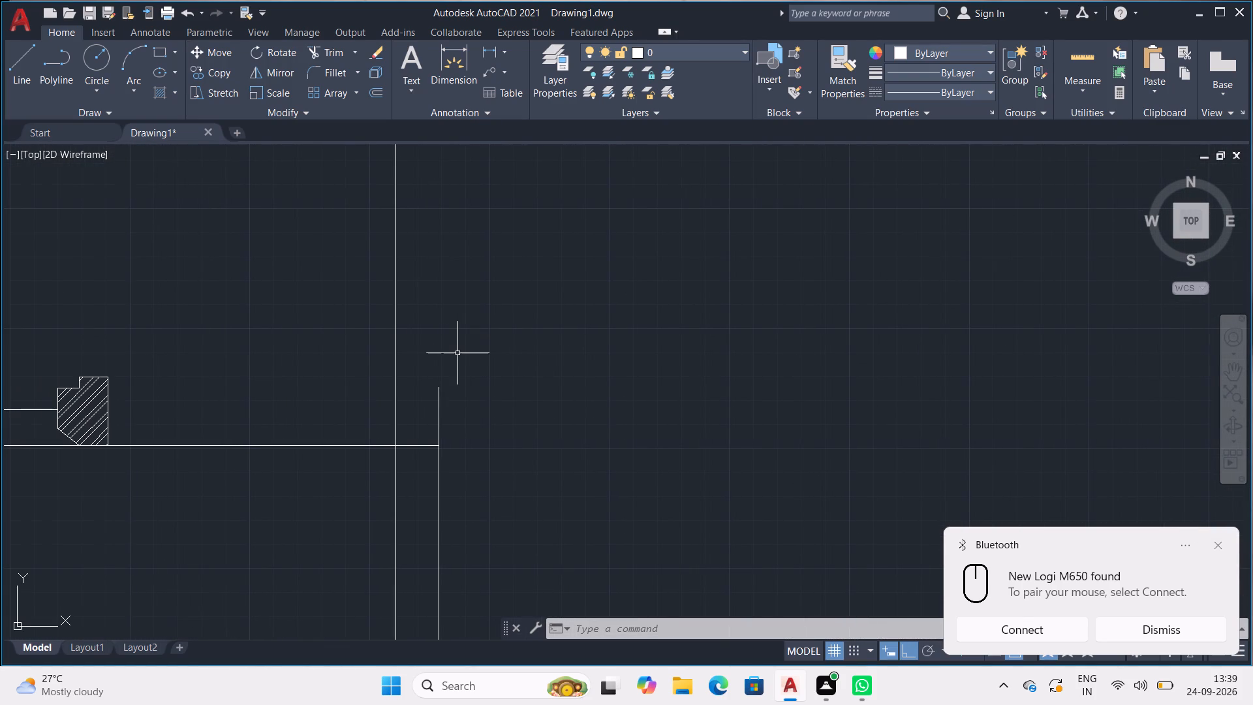
key("l")
key("Return")
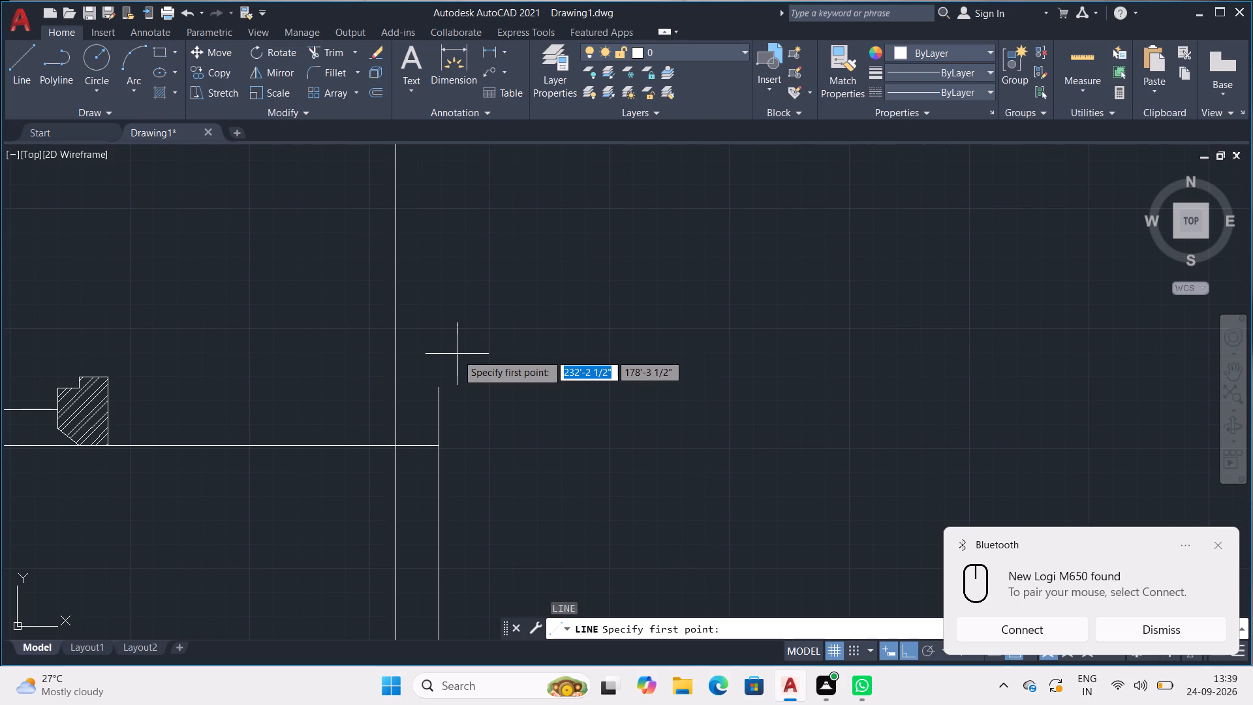
left_click(395, 446)
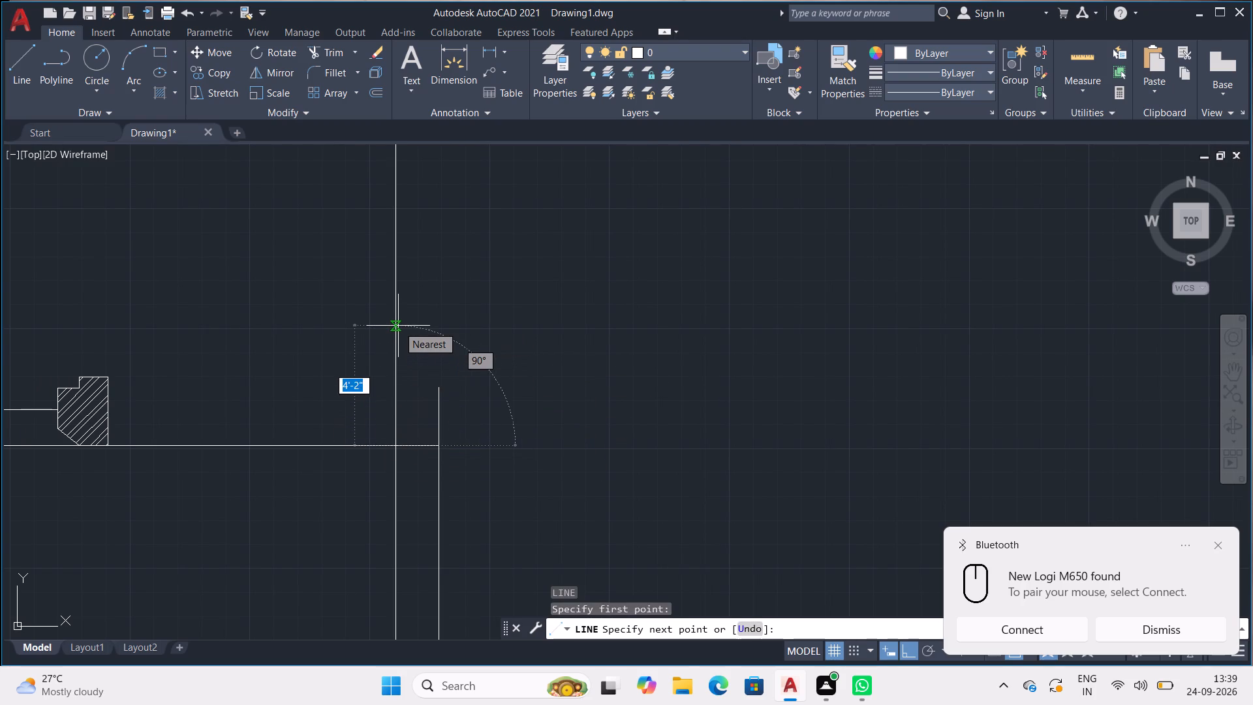
type("4'")
key("Return")
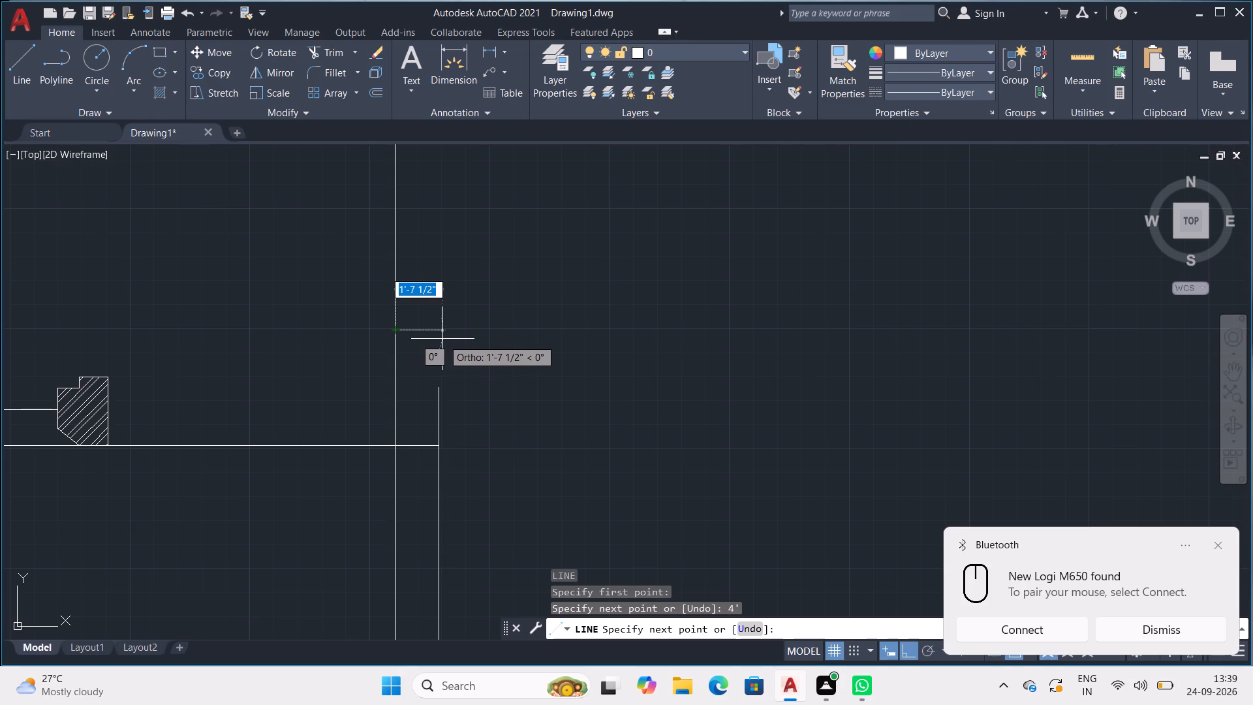
left_click(476, 337)
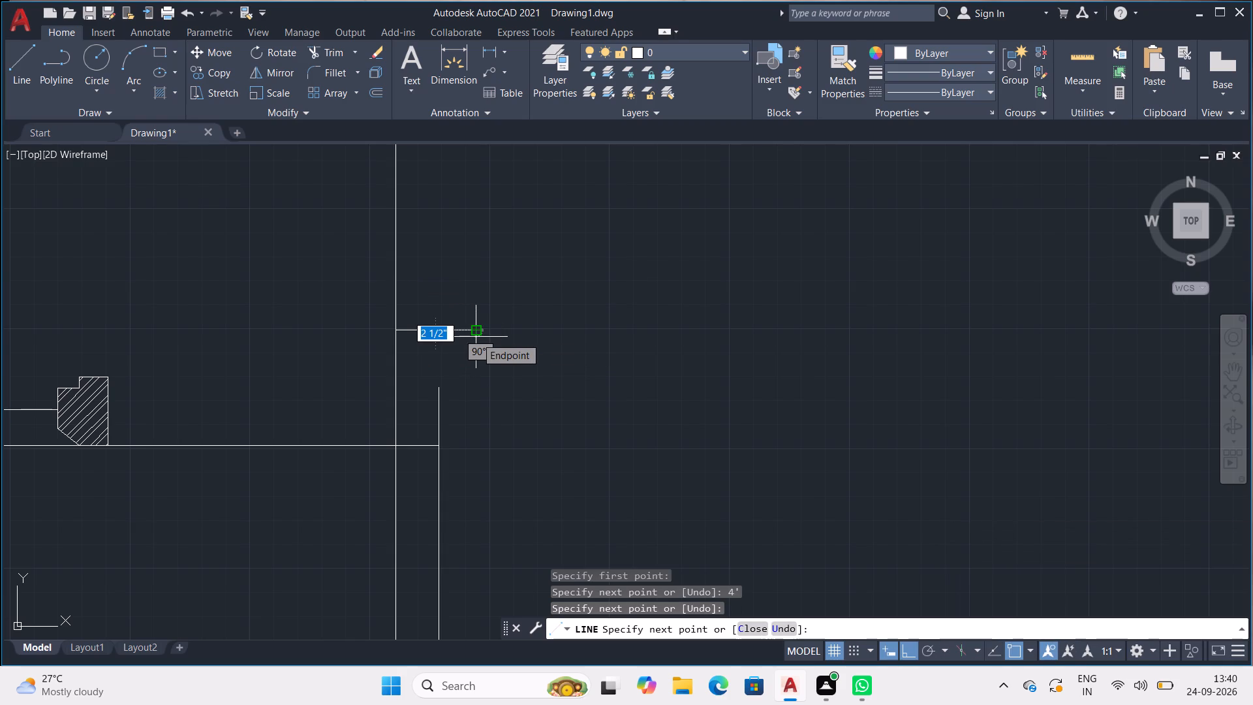
key("Escape")
Draw two more cross lines above it at 2' successive rises, each running rightward from the left vertical past the pillar's right side.
key("l")
key("Return")
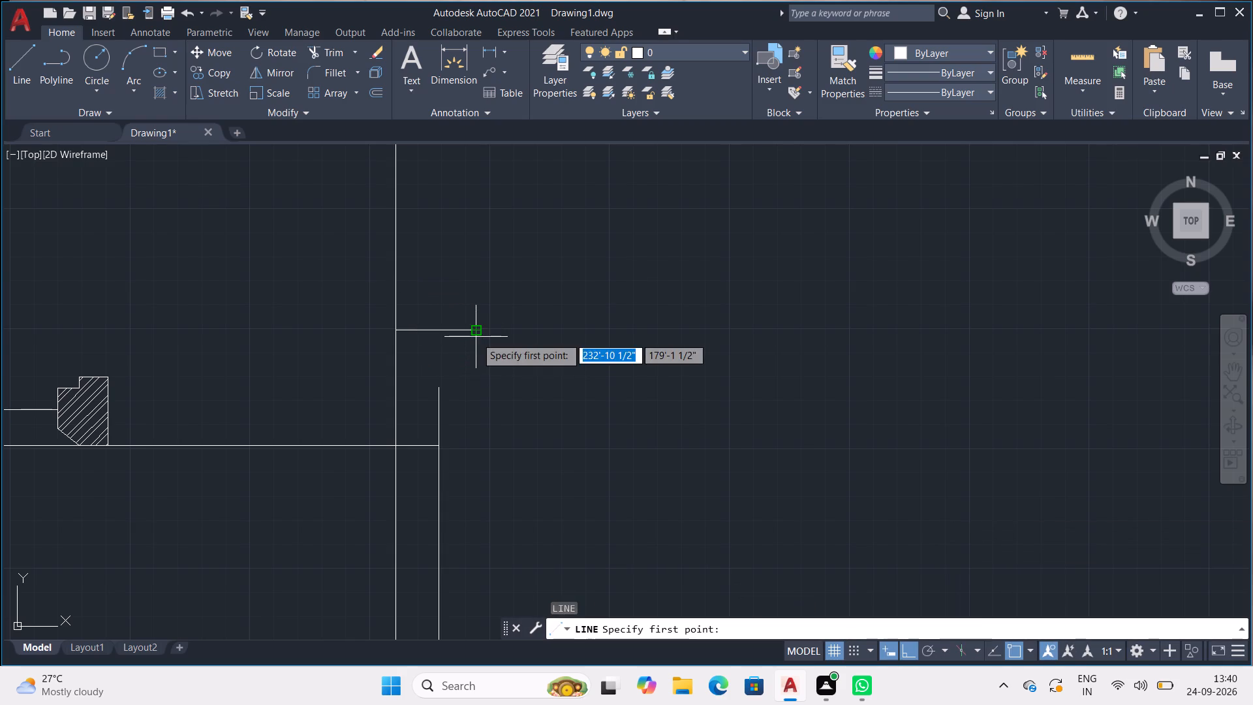
left_click(395, 330)
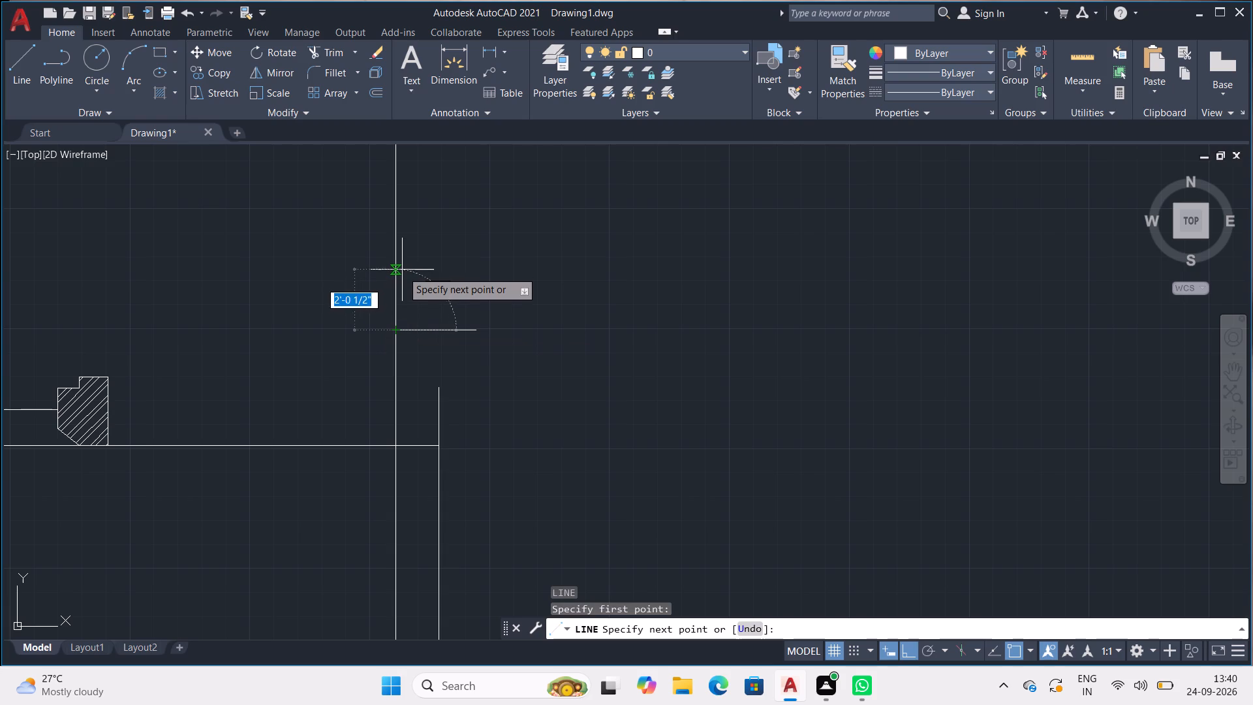
type("2'")
key("Return")
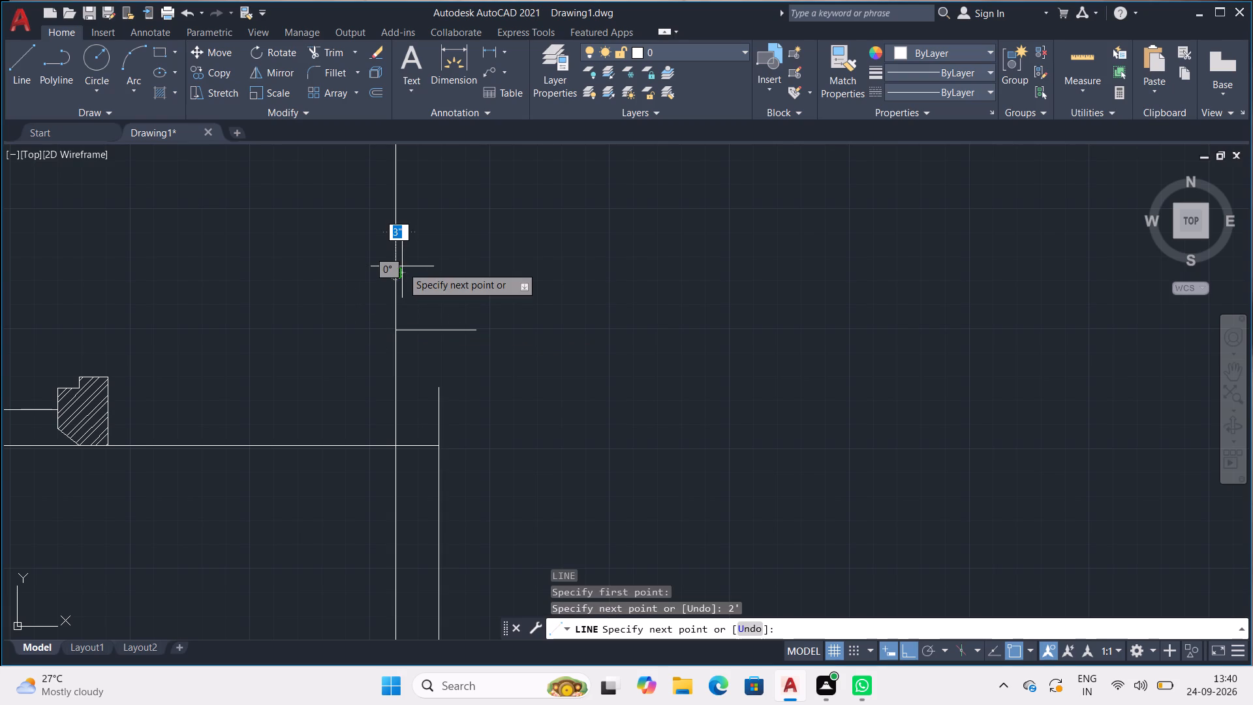
left_click(472, 267)
key("space")
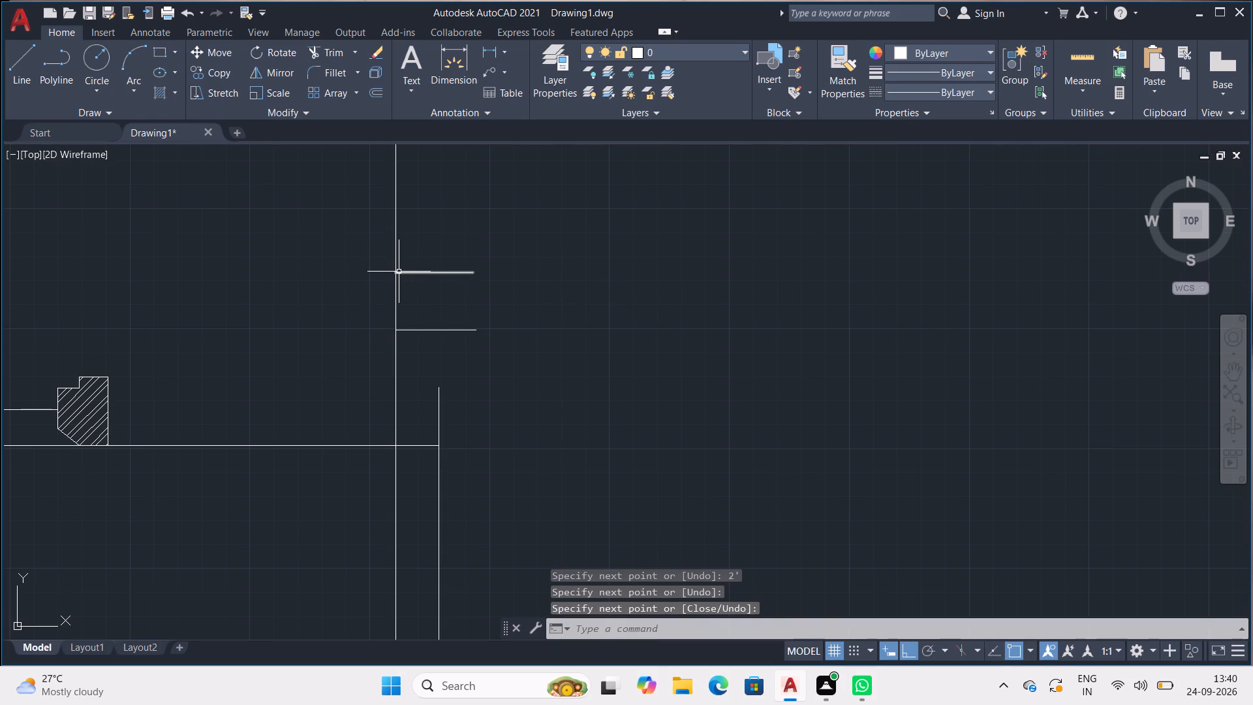
key("l")
key("Return")
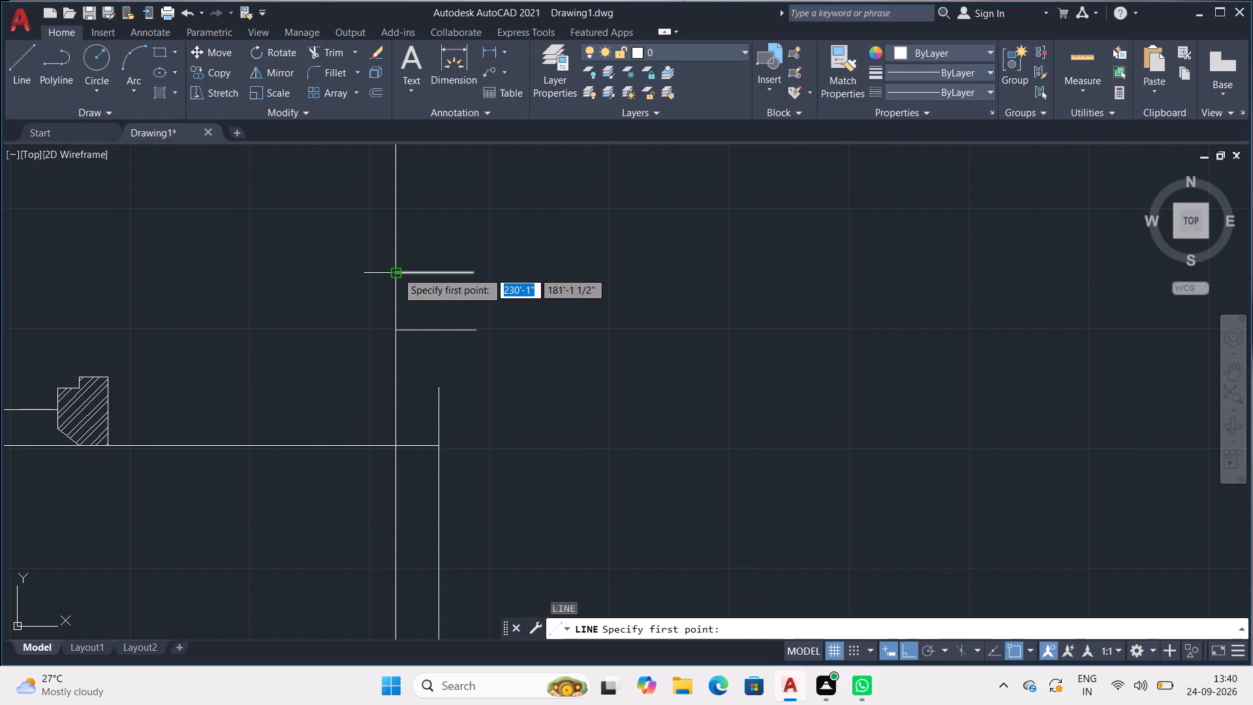
left_click(397, 272)
type("2'")
key("Return")
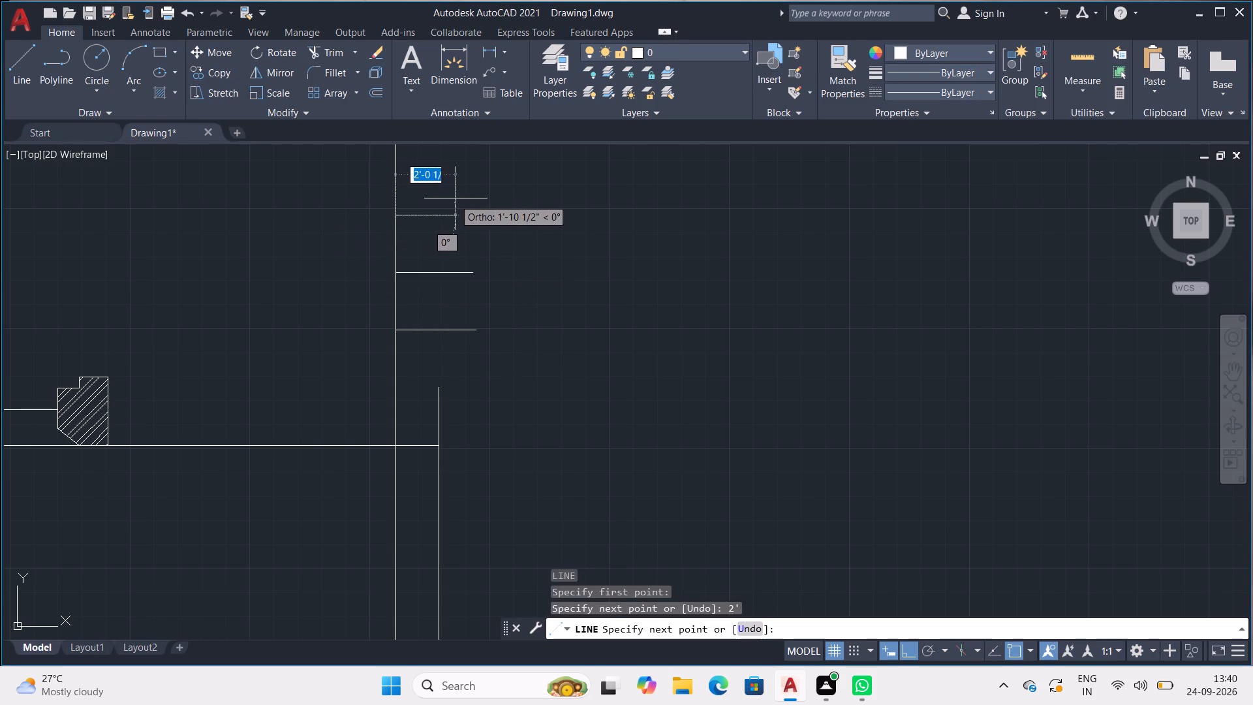
left_click(477, 198)
key("space")
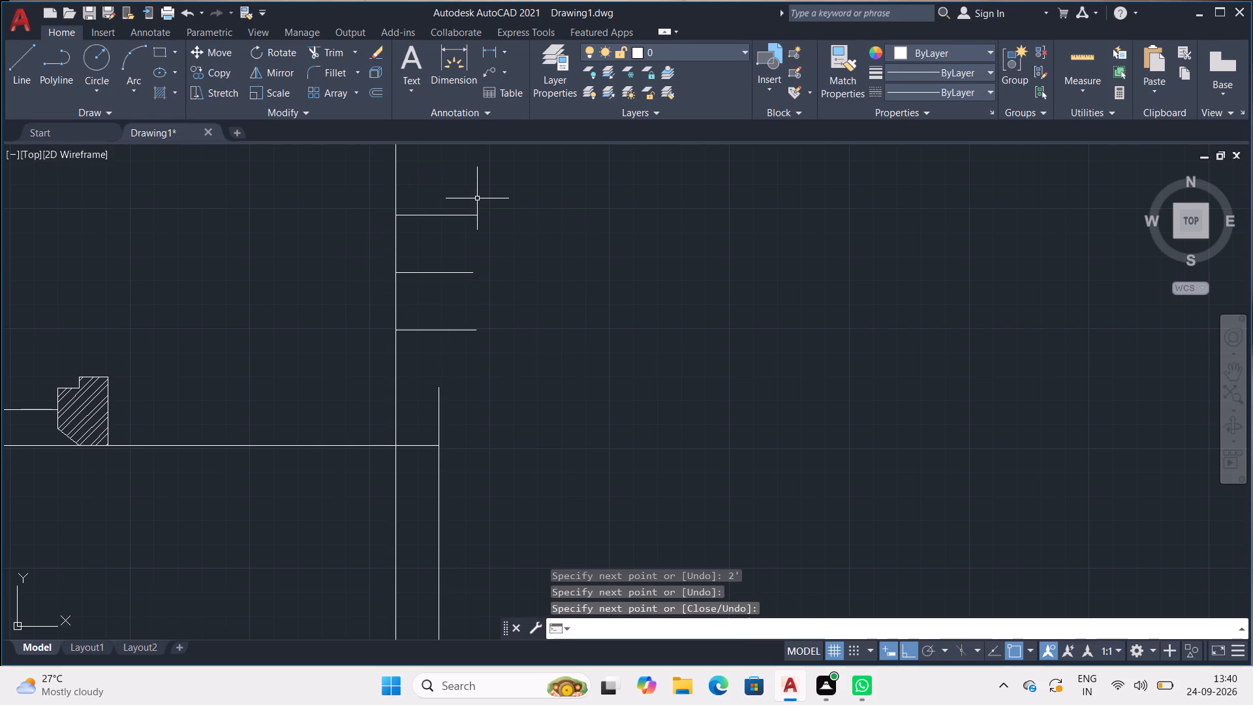
Extend the last pillar's right vertical up through the cross lines to the topmost one.
type("EX")
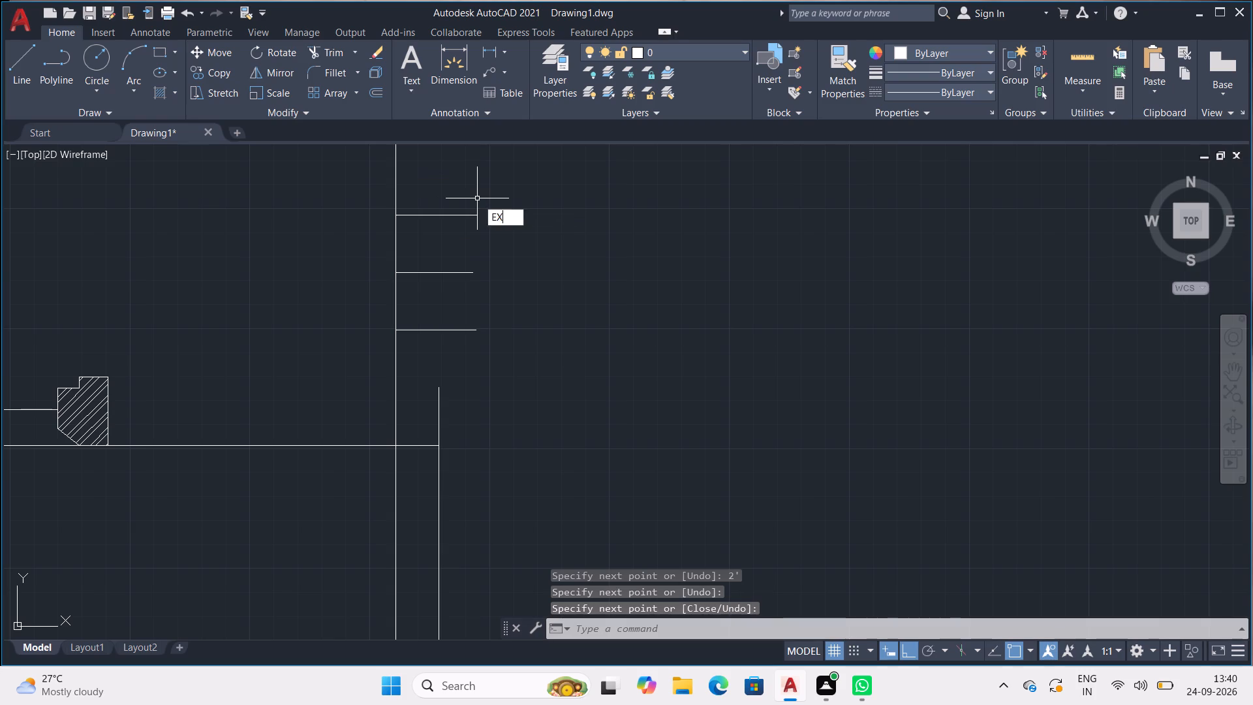
key("Return")
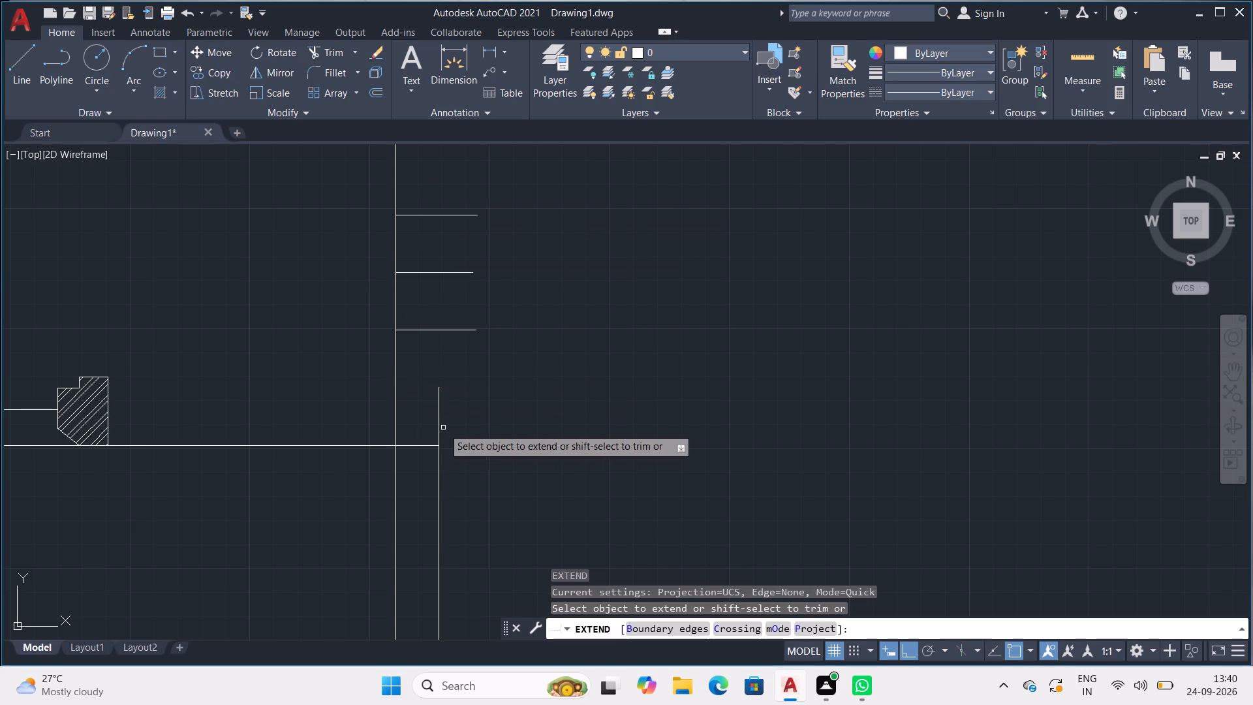
left_click(441, 415)
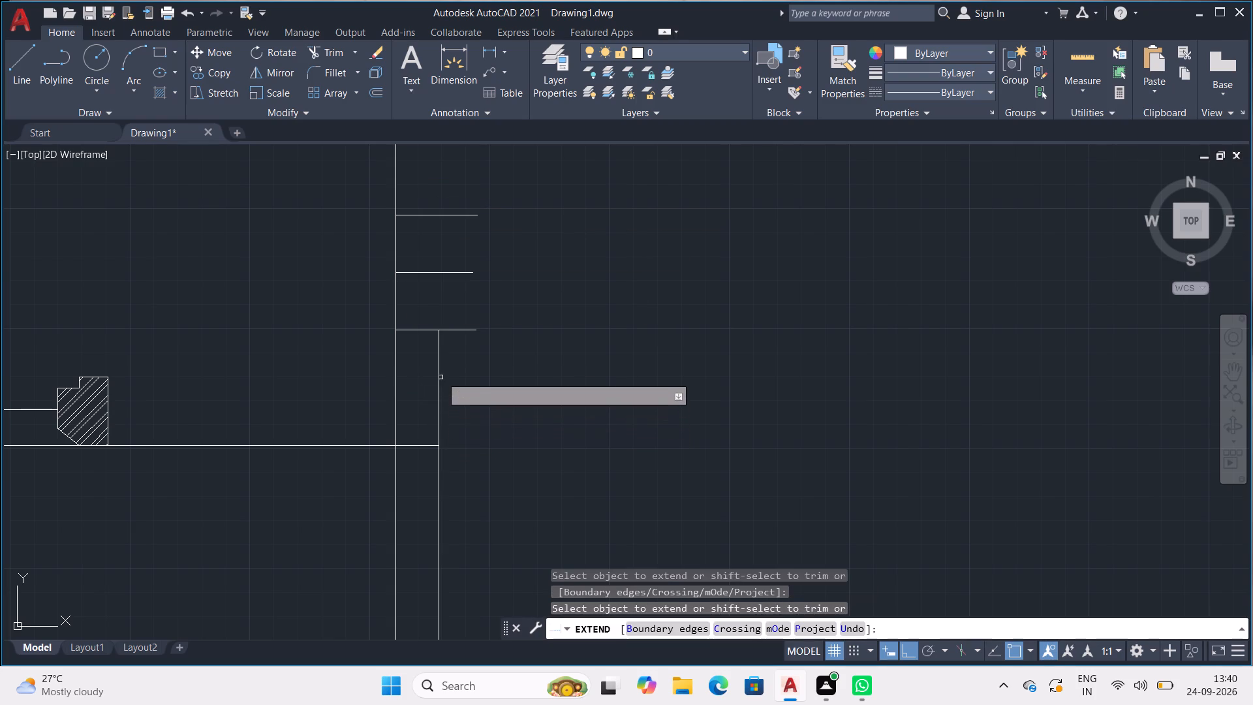
left_click(440, 350)
left_click(437, 296)
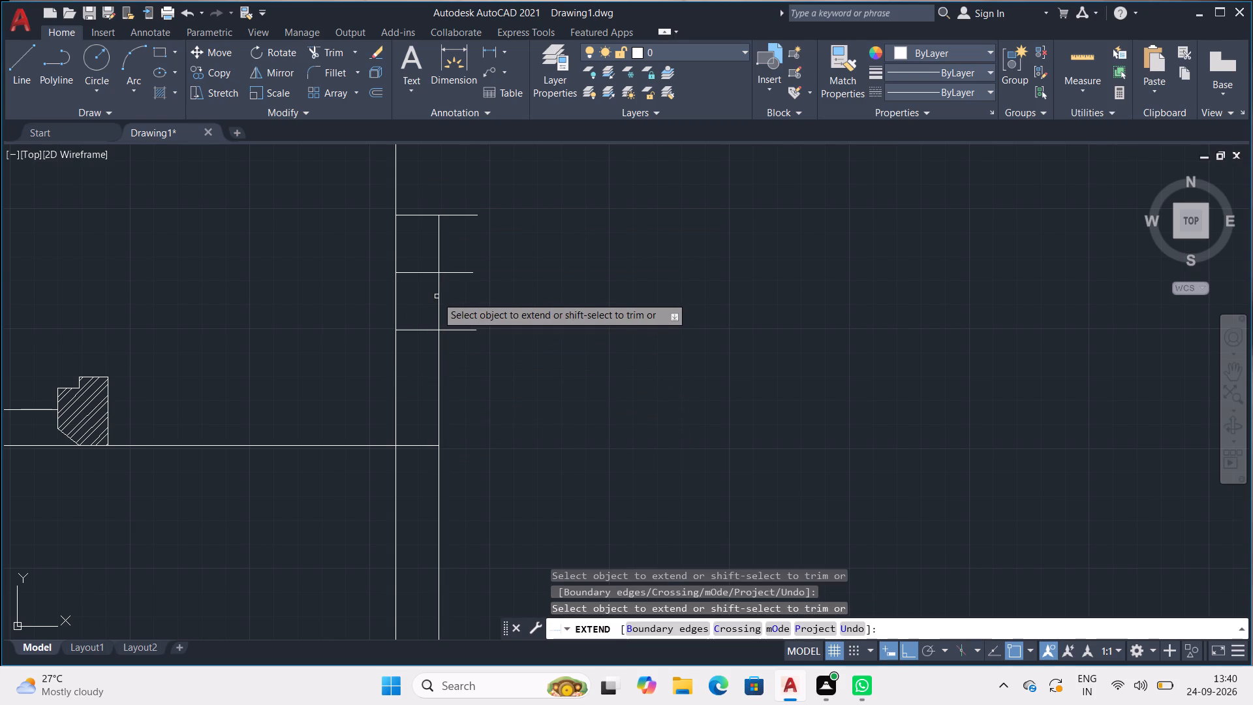
key("Escape")
key("Escape")
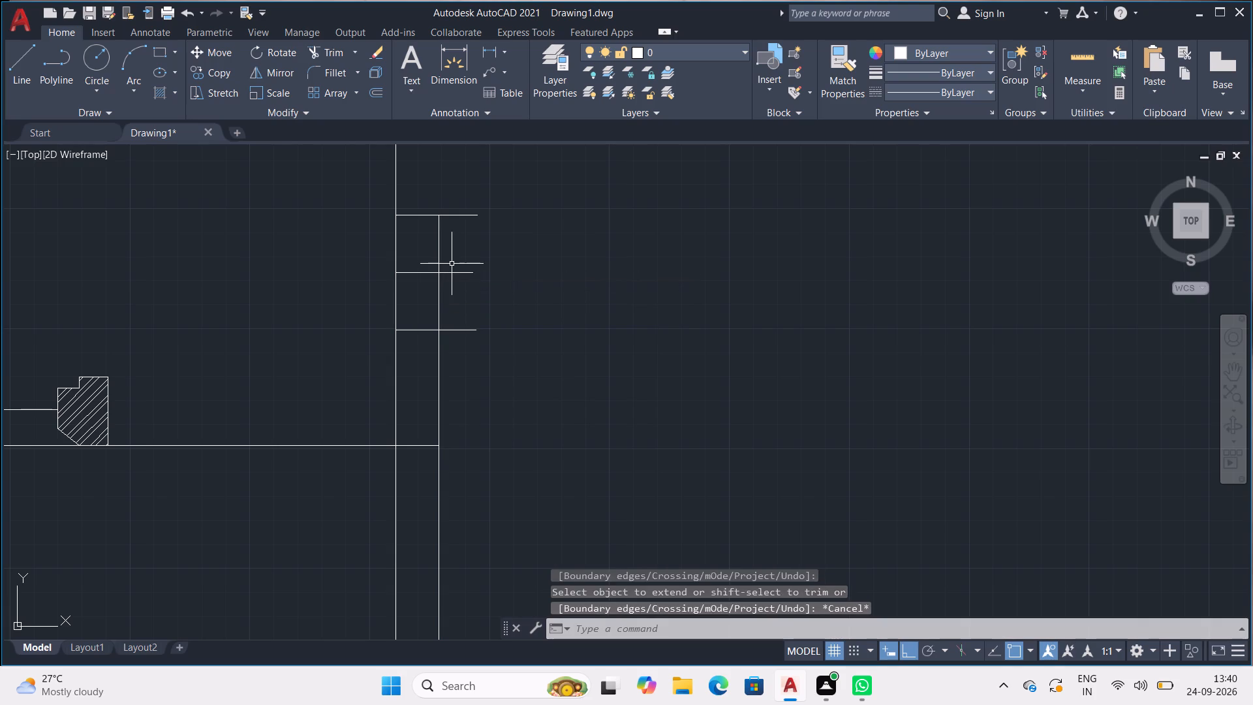
key("Escape")
Trim the three cross-line ends beyond the last pillar's right vertical and the left vertical above the topmost cross line.
type("TR")
key("Return")
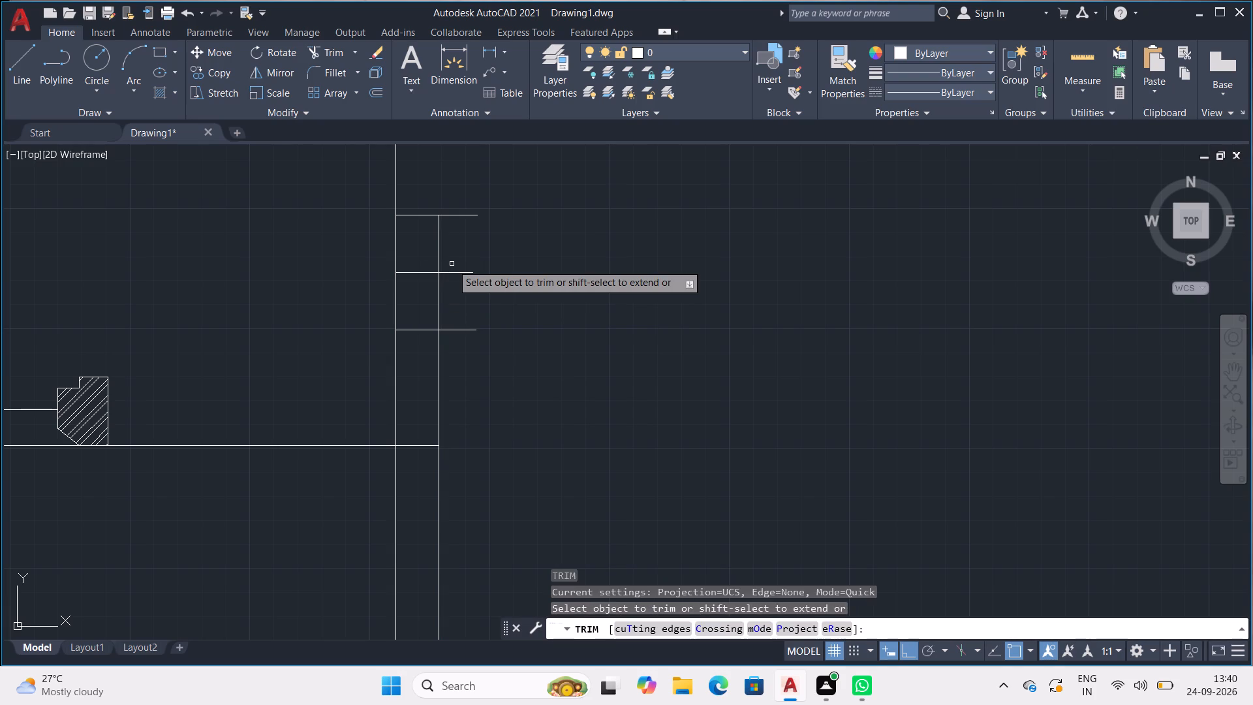
left_click_drag(458, 200, 458, 340)
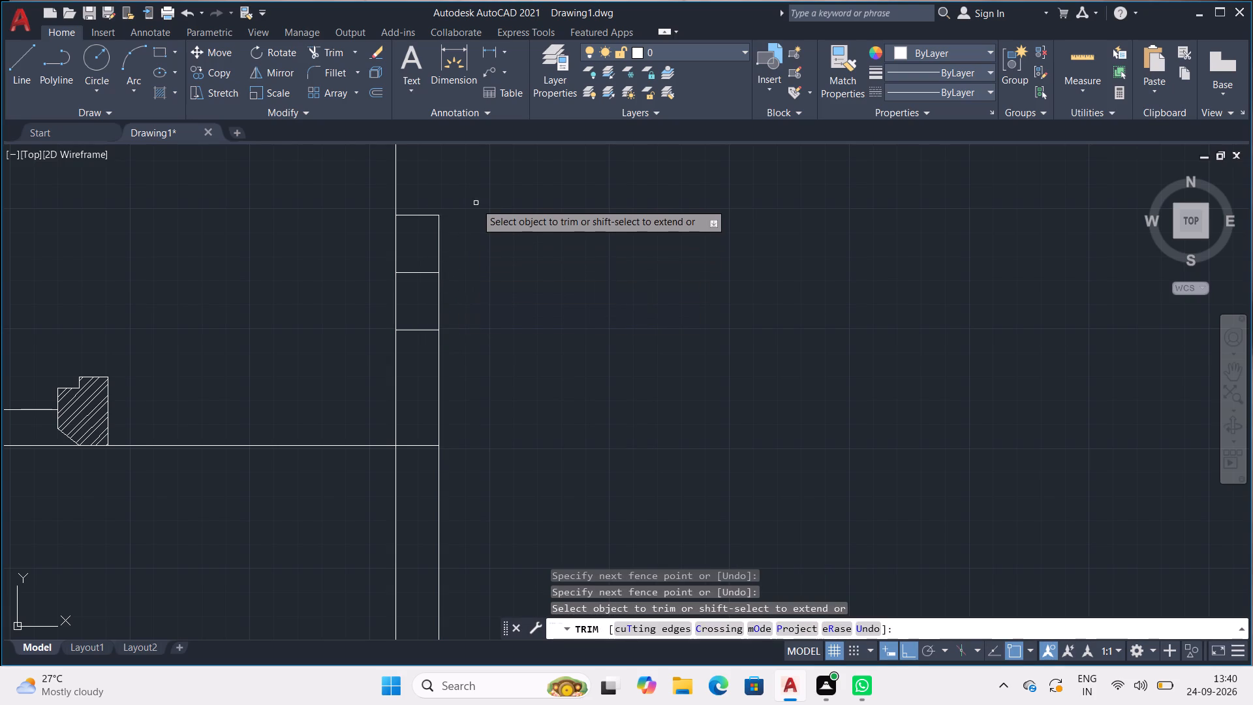
left_click_drag(425, 183, 381, 181)
Trim the last pillar's two vertical projection lines between the plan's base horizontal and the elevation.
scroll(425, 175, "down", 2)
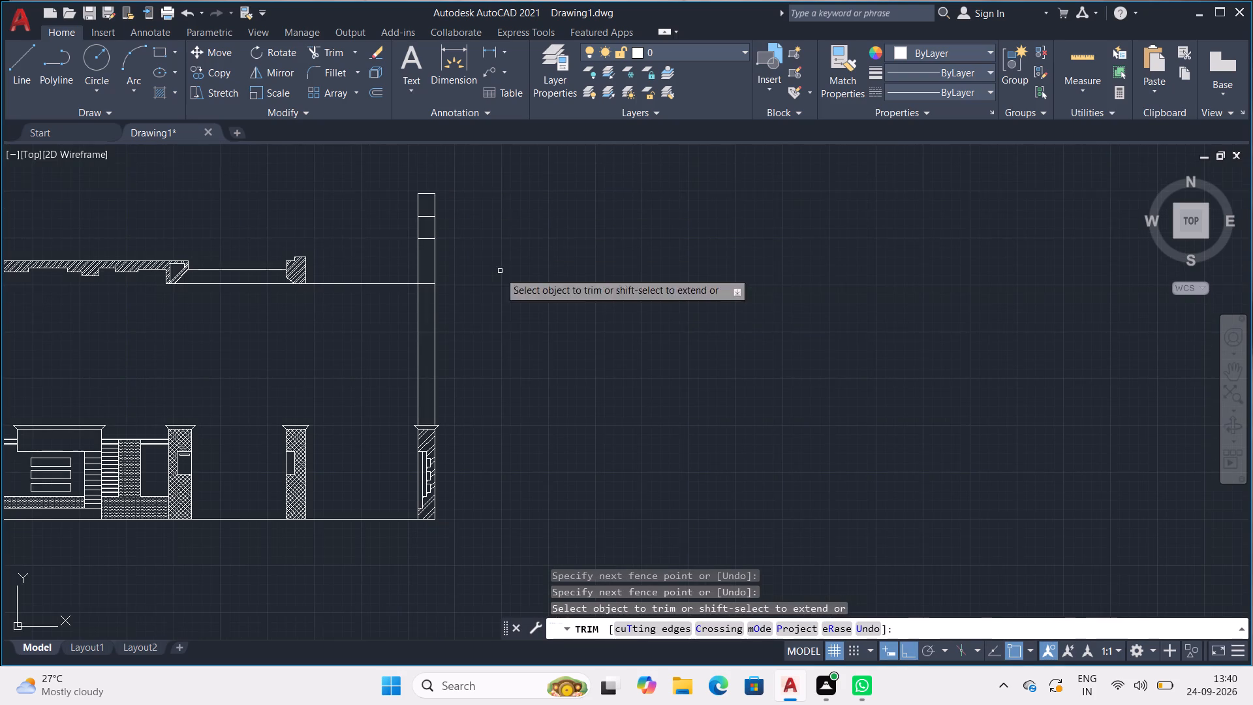
middle_click_drag(498, 276, 519, 328)
left_click_drag(504, 402, 380, 403)
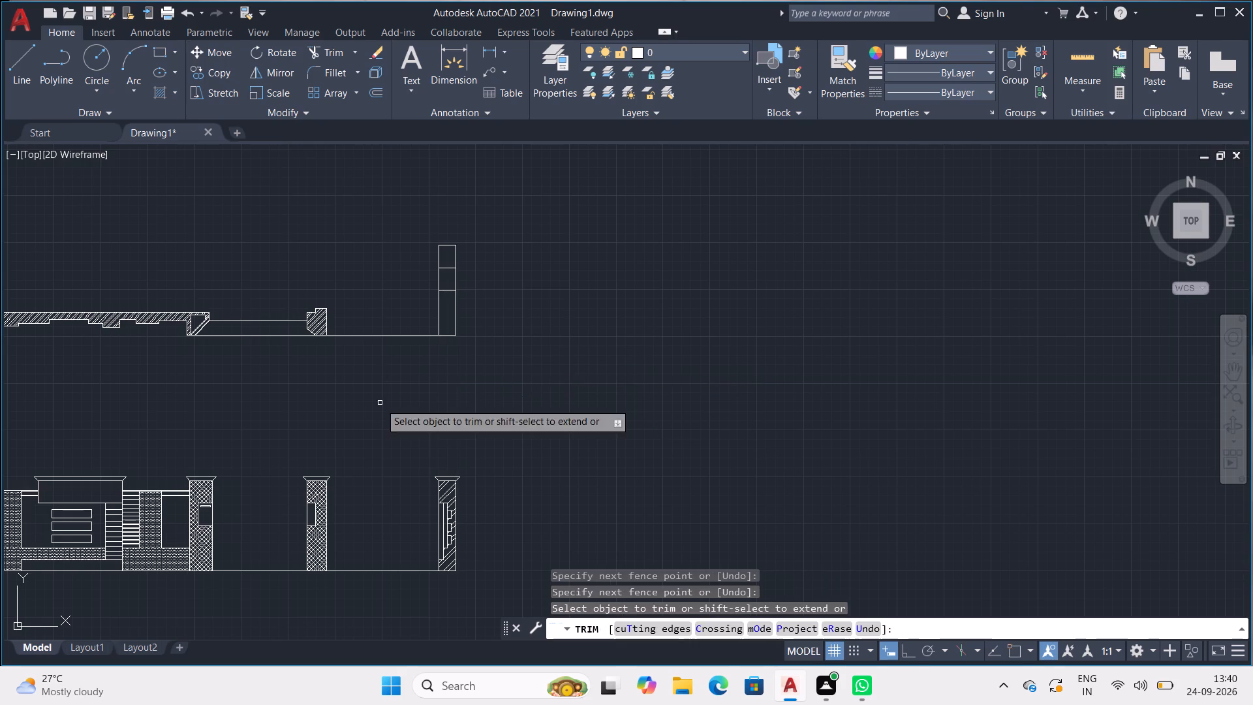
middle_click_drag(437, 349, 467, 428)
scroll(493, 367, "up", 3)
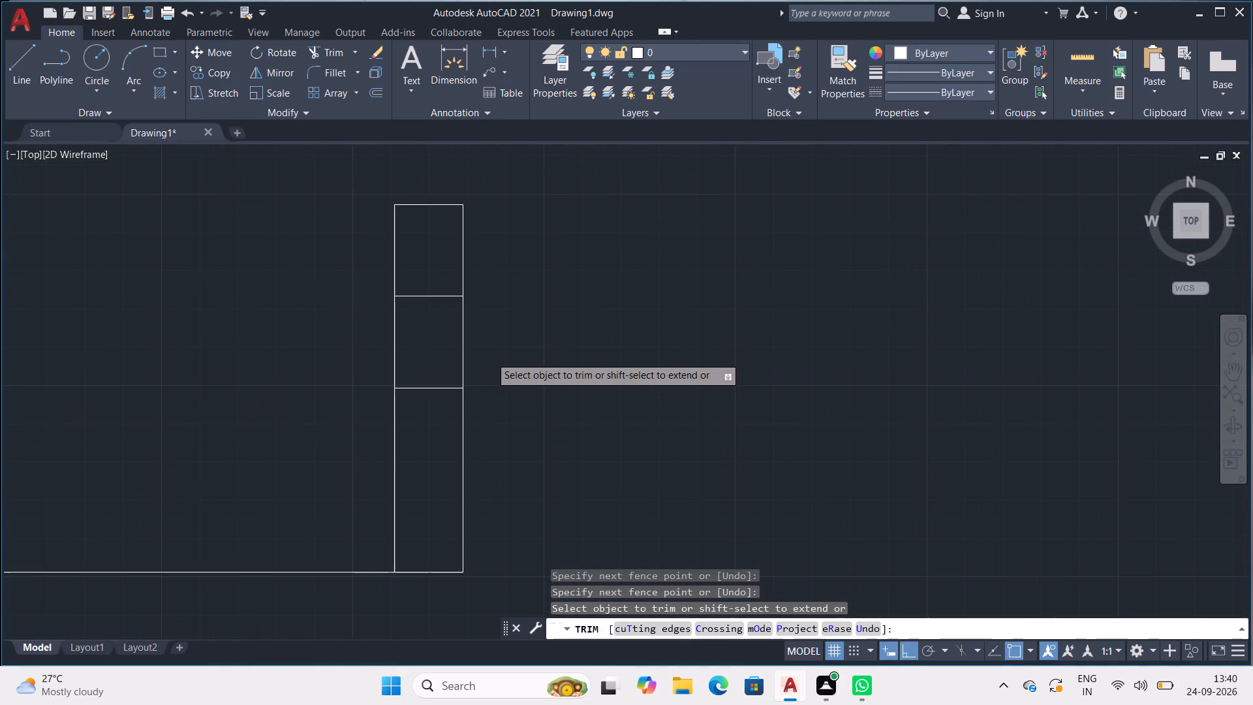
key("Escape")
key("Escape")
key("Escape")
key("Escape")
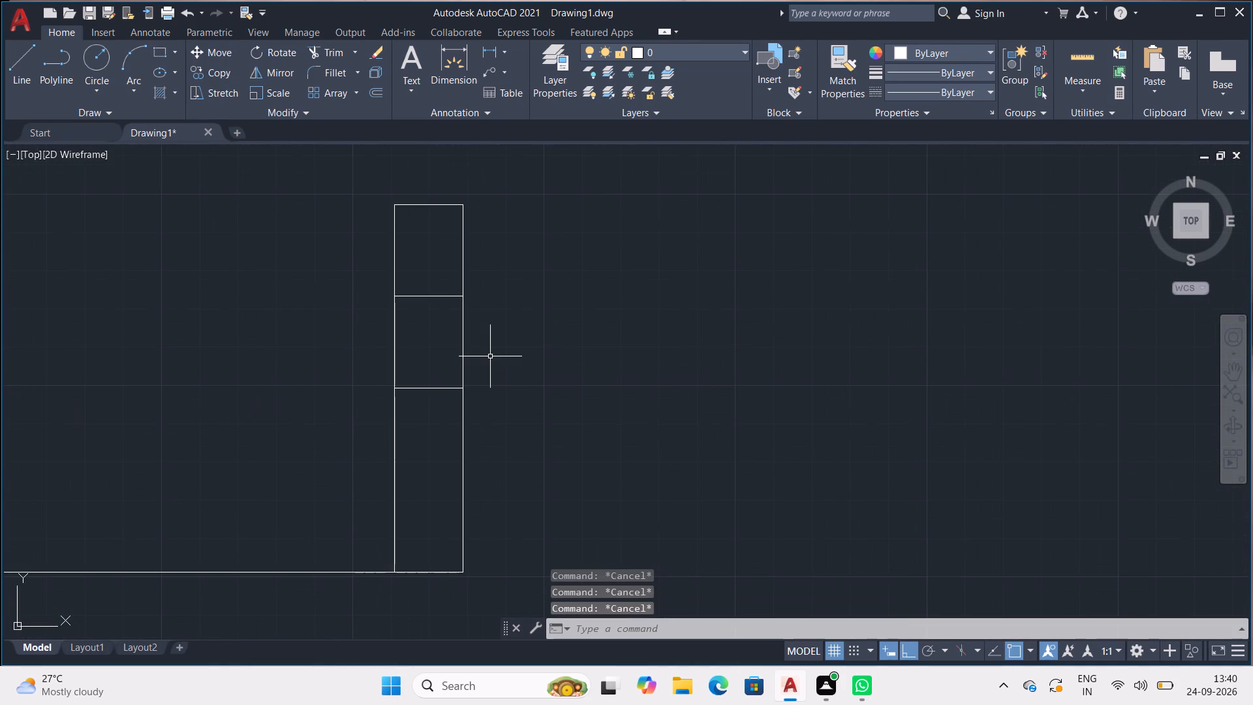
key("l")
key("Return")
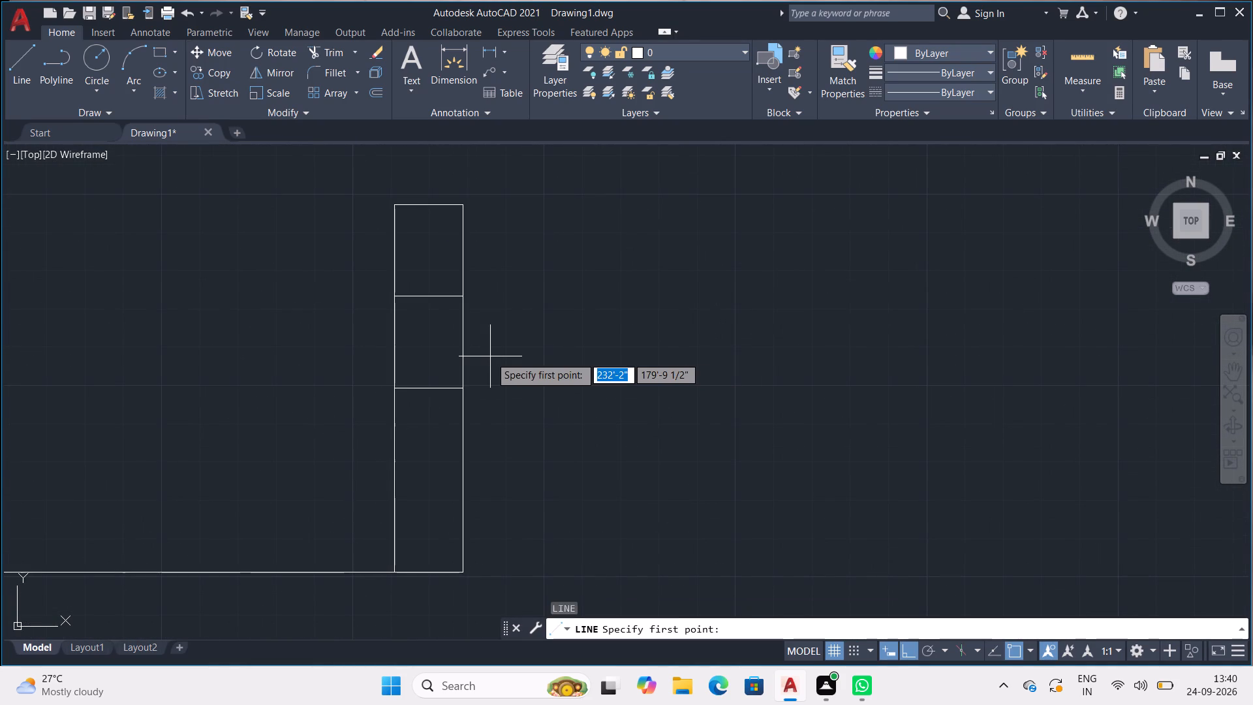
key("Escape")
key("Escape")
Offset the last pillar's lower and middle cross lines 4-1/2" downward.
key("o")
key("Return")
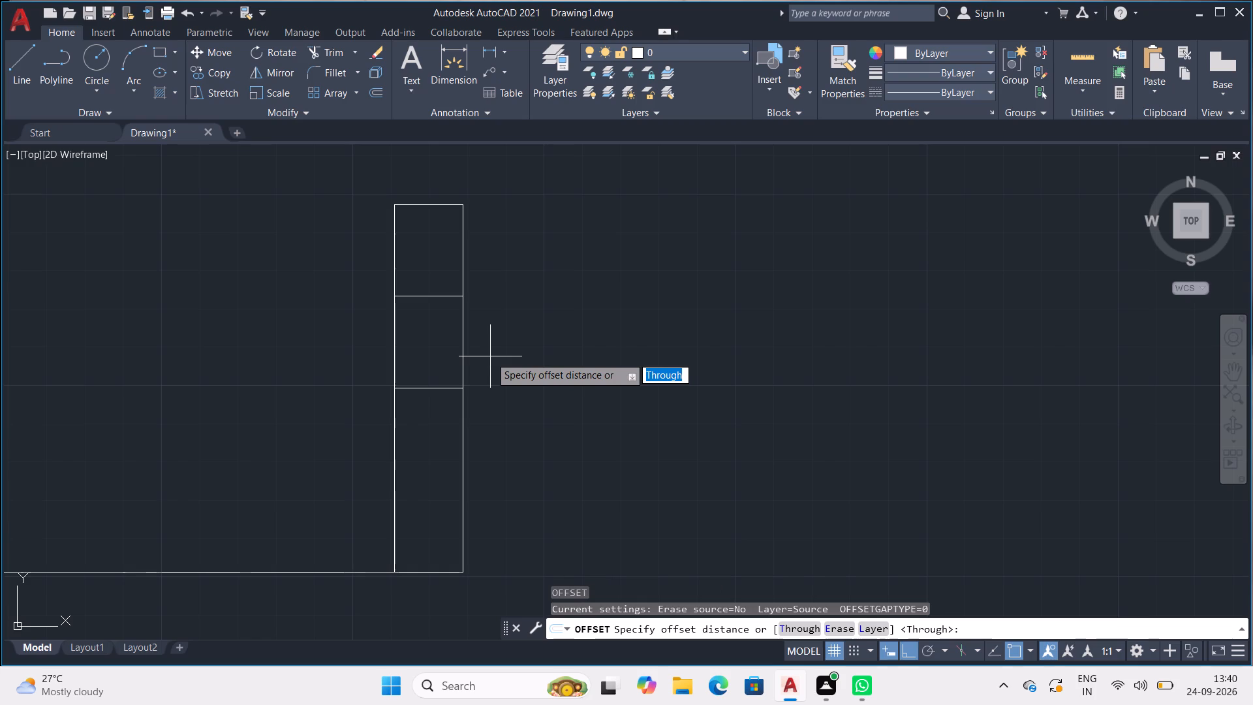
key("Return")
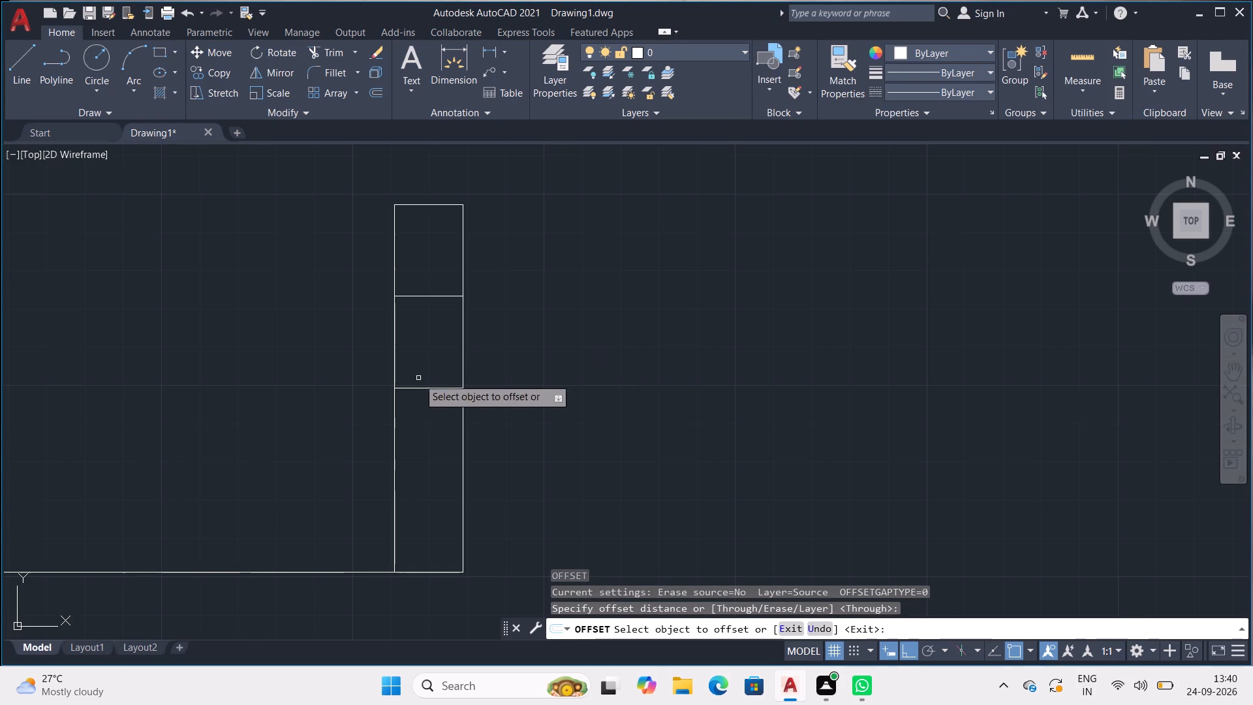
left_click(425, 389)
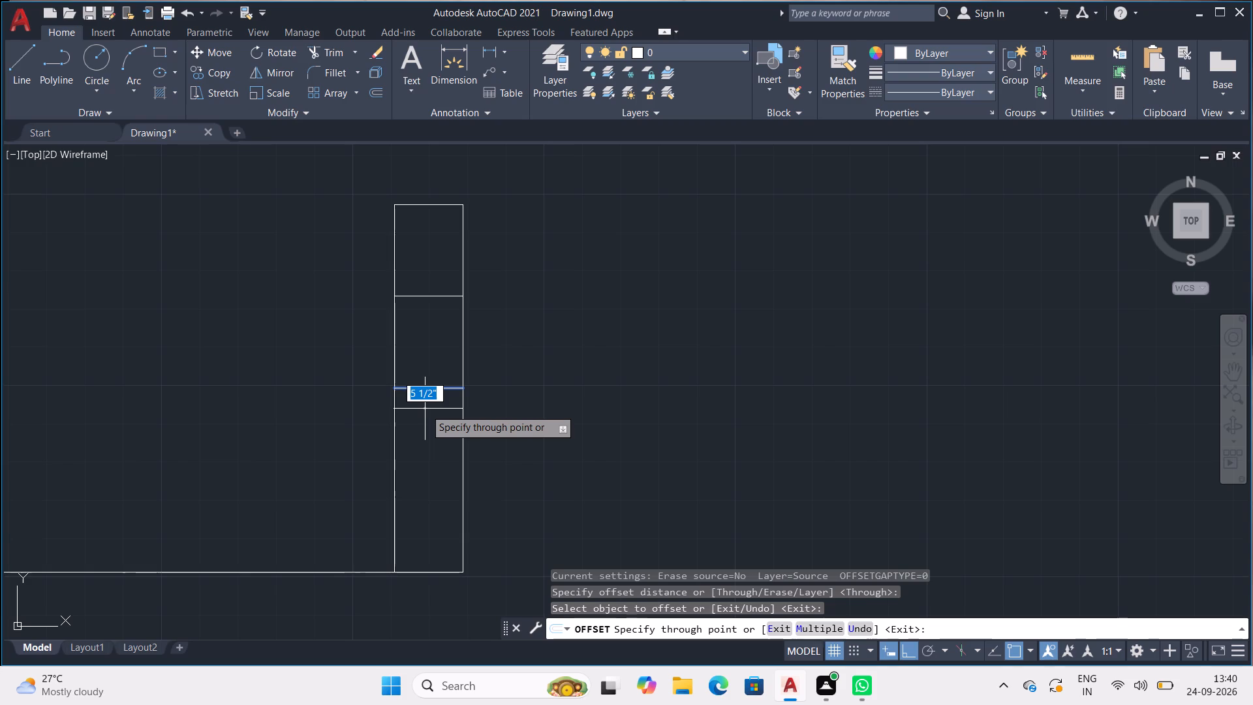
type("4-1/2\"")
key("Return")
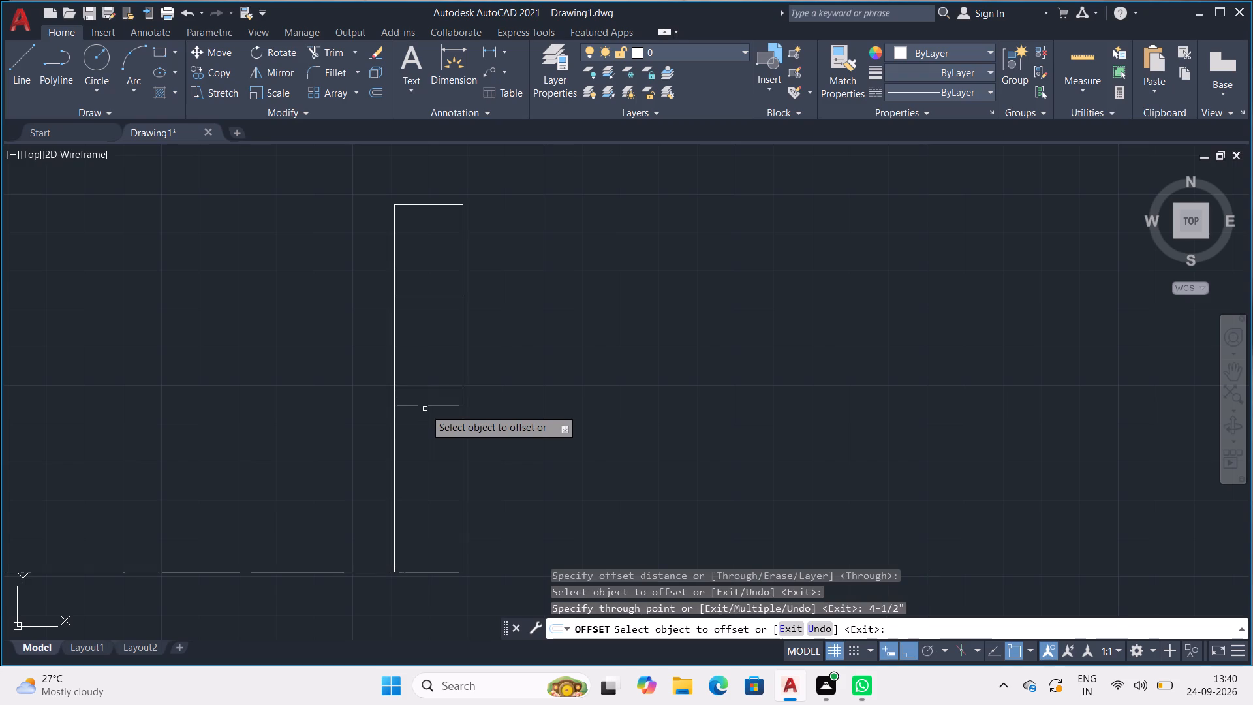
left_click(435, 296)
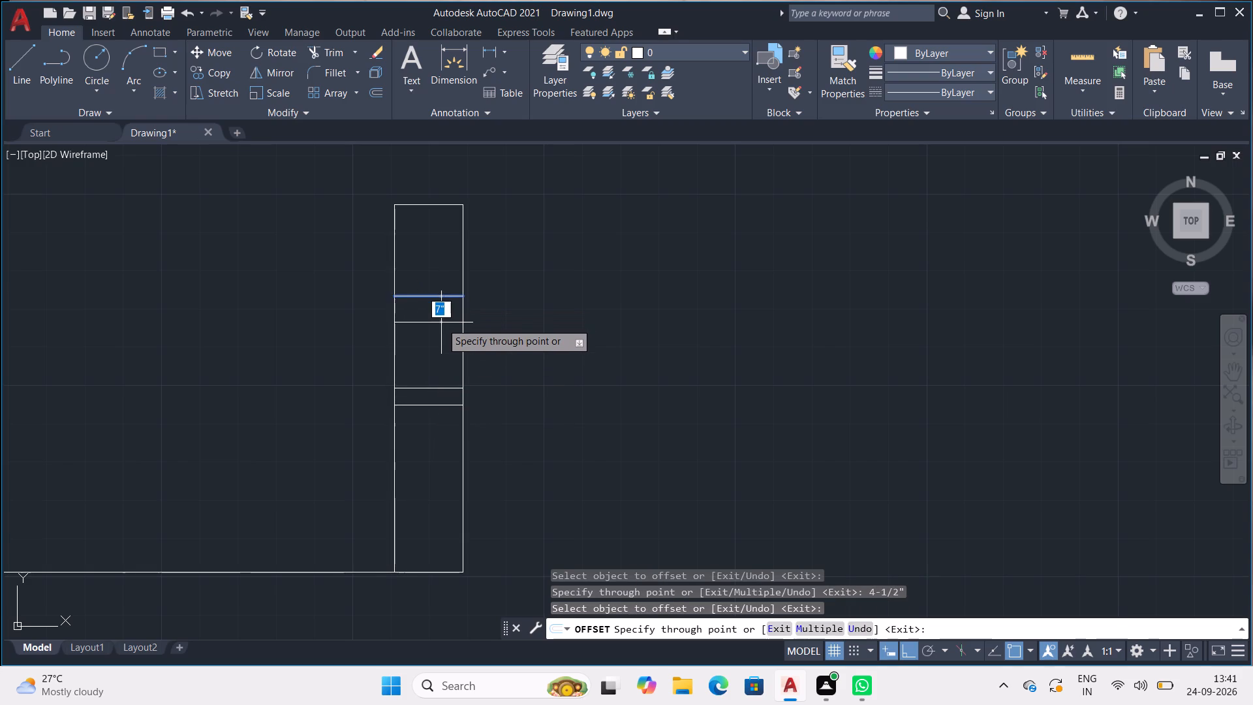
key("4")
type("-1/2\"")
key("Return")
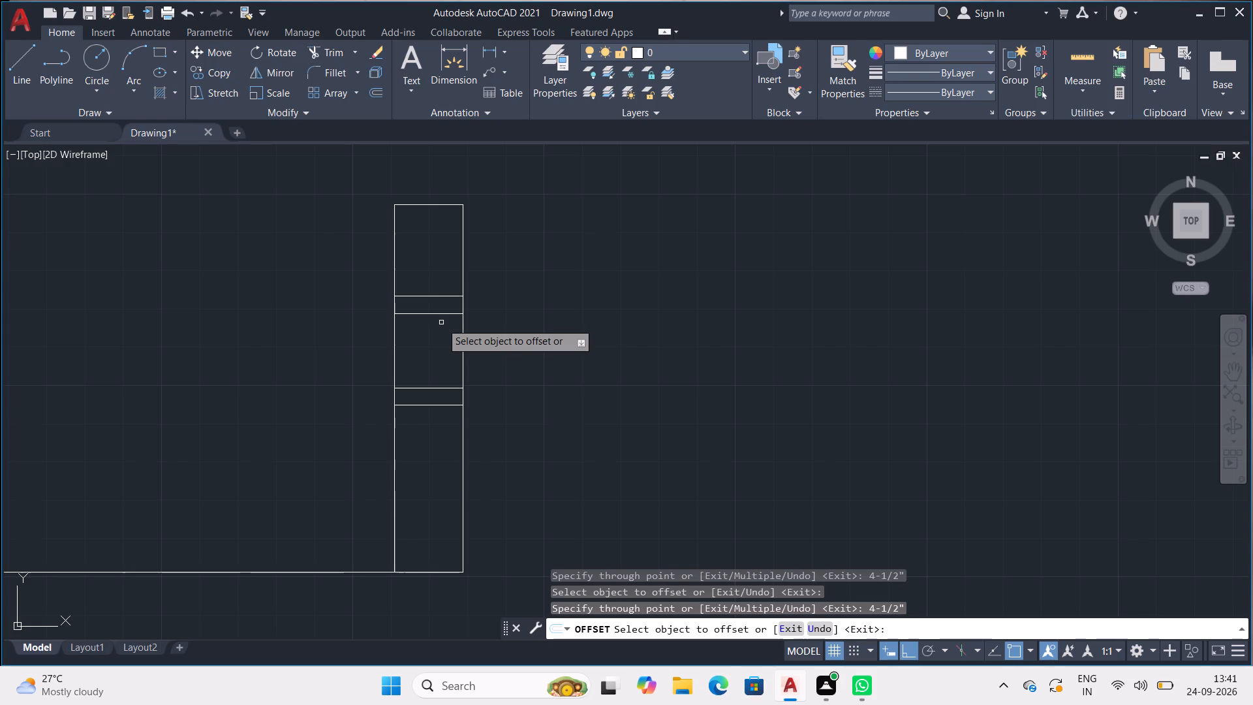
Offset the last pillar's topmost cross line 4-1/2" upward.
left_click(419, 204)
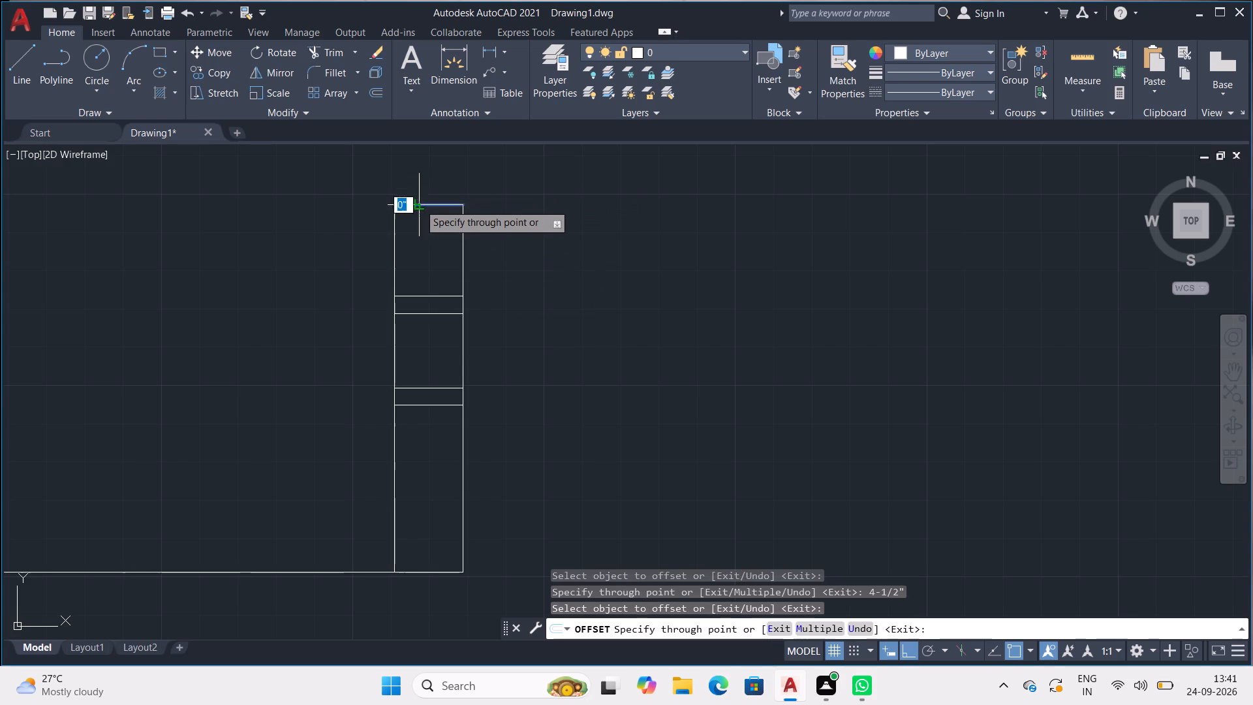
type("4-1/2\"")
key("Return")
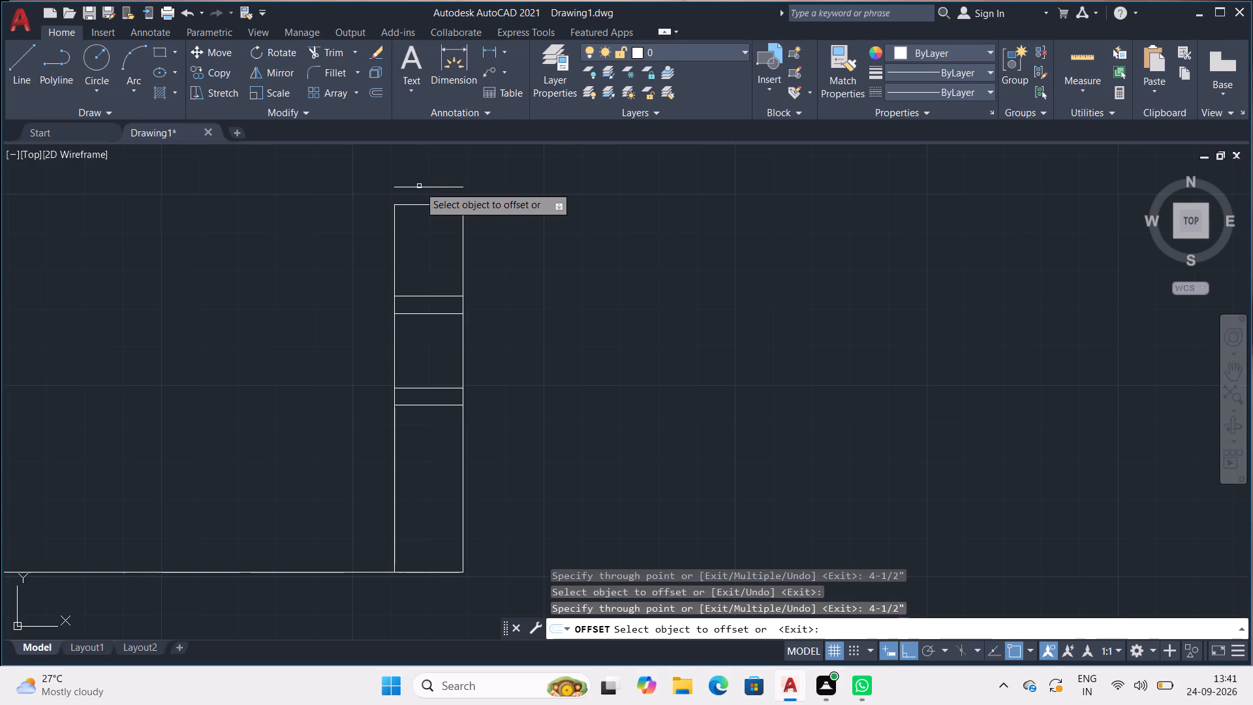
key("Escape")
key("Escape")
key("Escape")
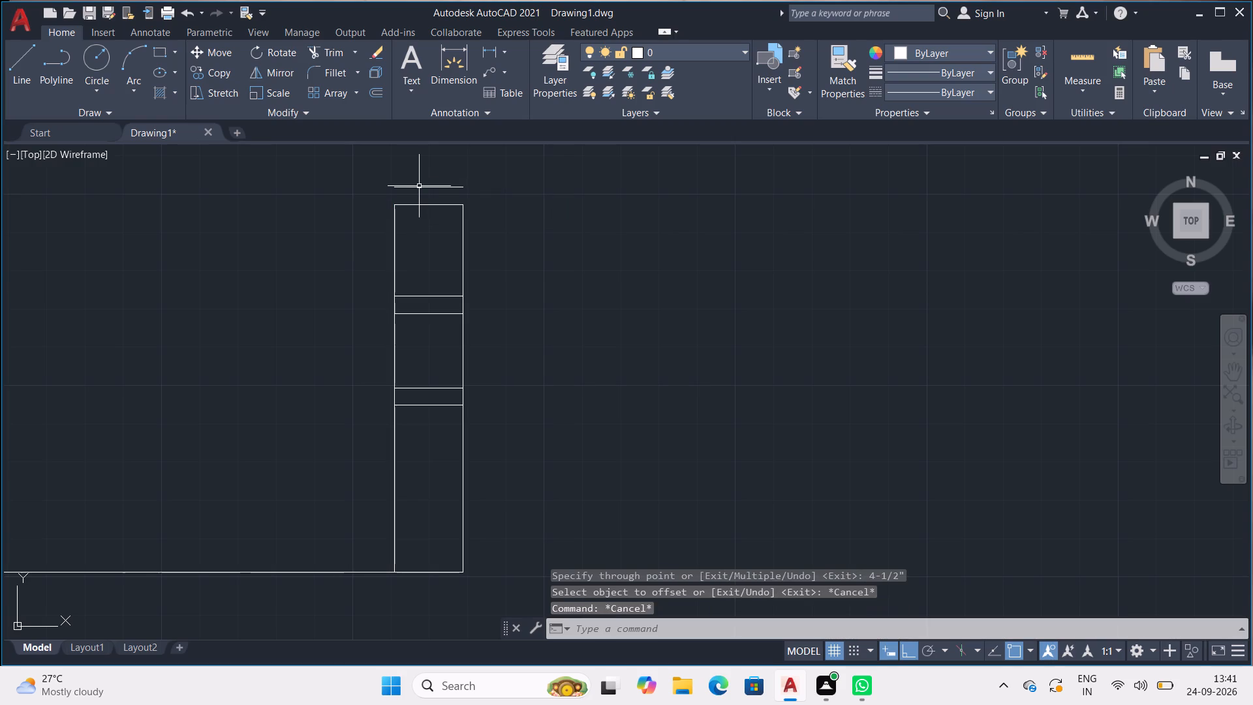
With ortho off, draw an outward-slanting line about 5 1/2" long from the pillar's top-right corner up to the offset line's level.
key("l")
key("Return")
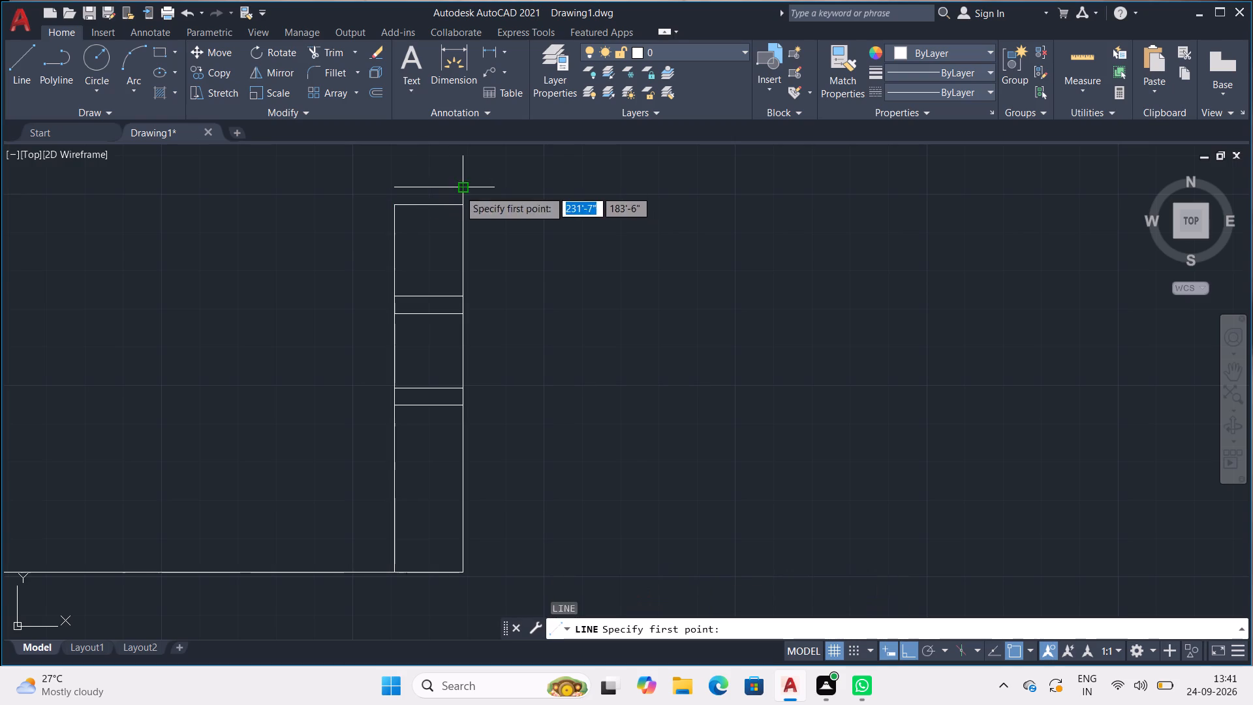
scroll(466, 205, "up", 5)
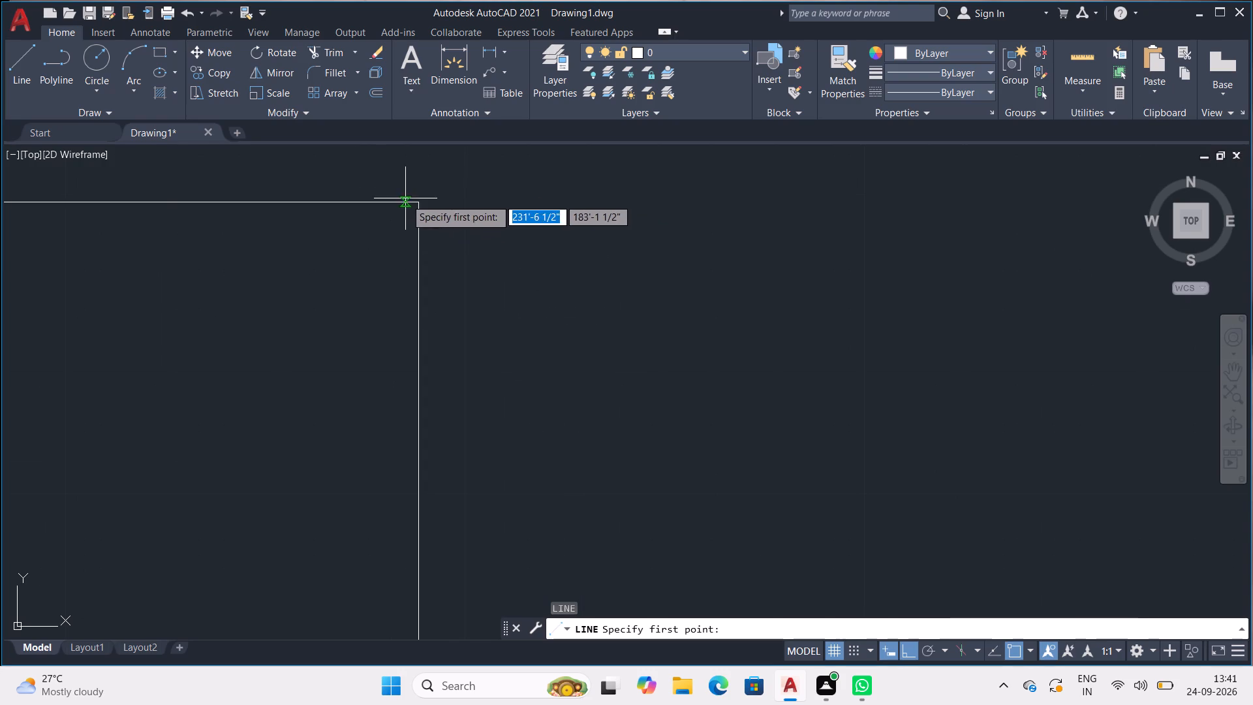
left_click(417, 201)
middle_click_drag(414, 207, 362, 360)
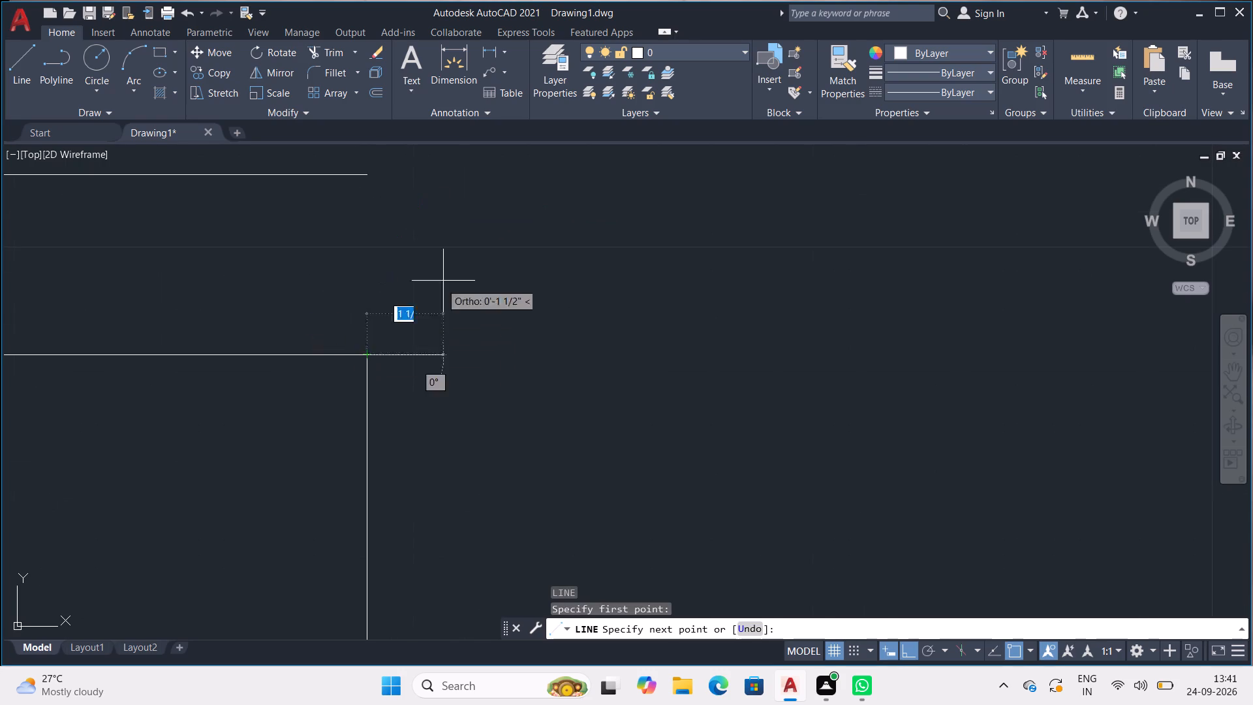
key("F8")
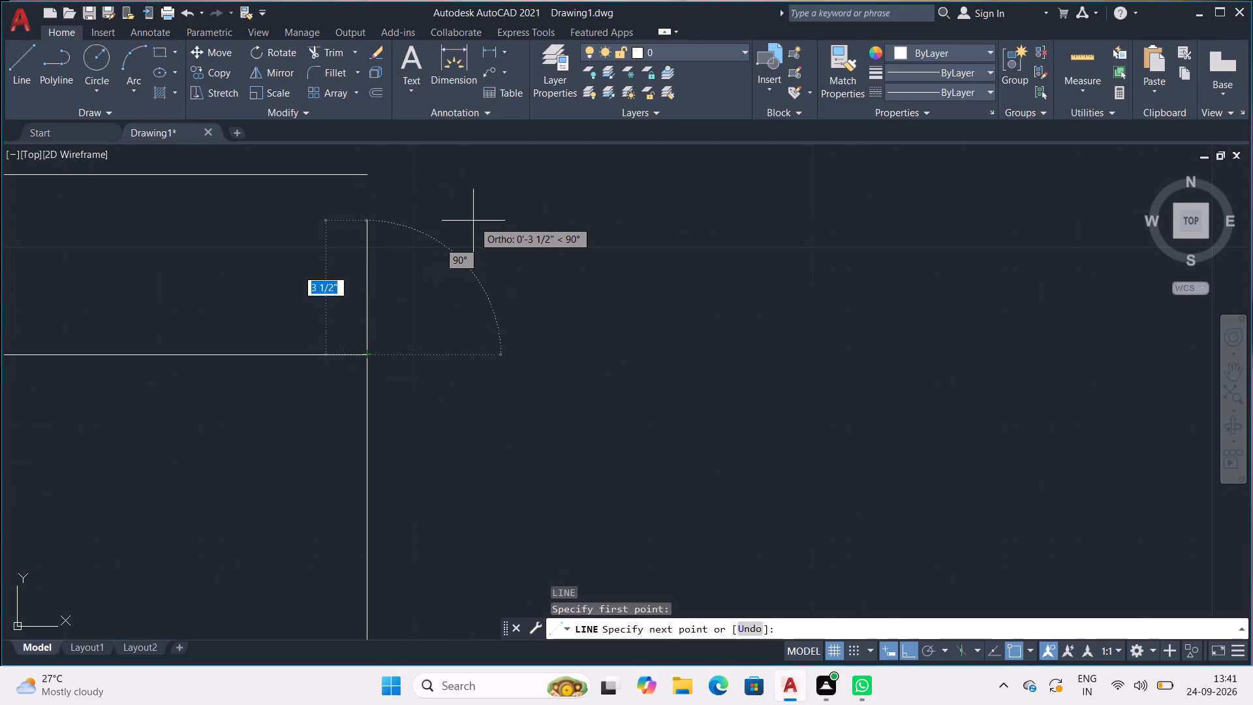
left_click(510, 174)
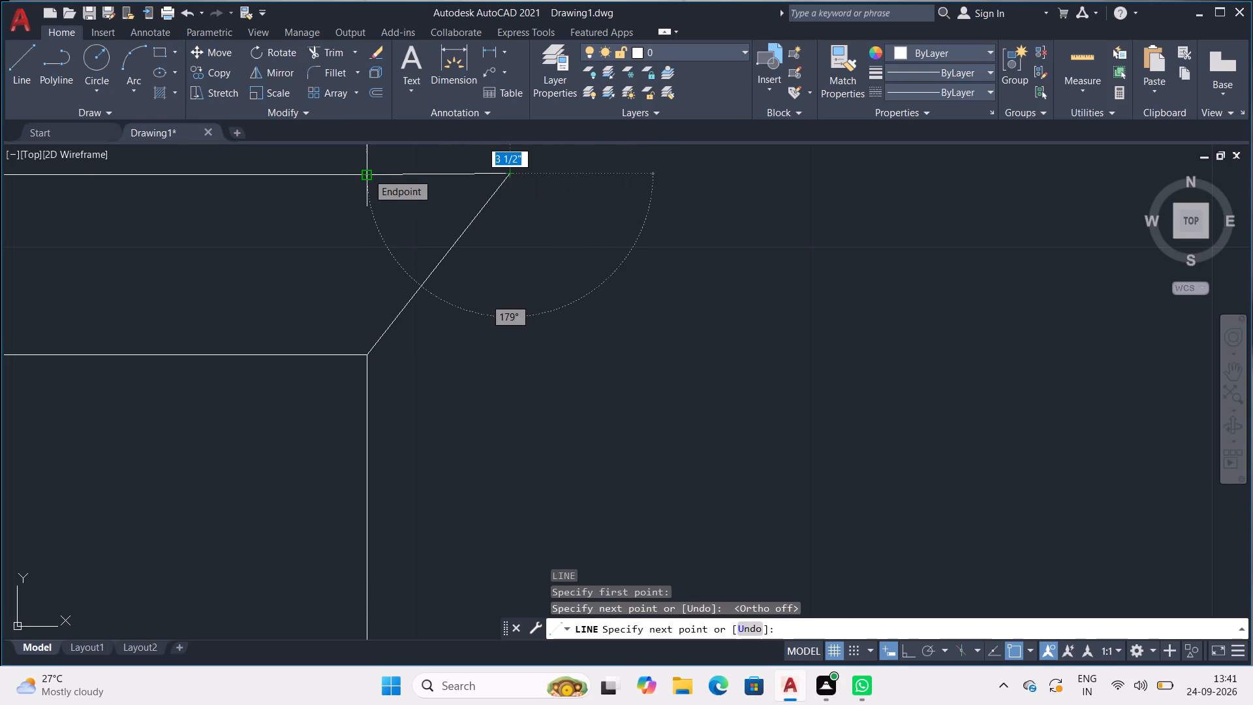
key("Escape")
key("Escape")
key("Escape")
Draw a line along the raised top line, extending it past the right slanted line and well beyond the pillar's left side.
key("l")
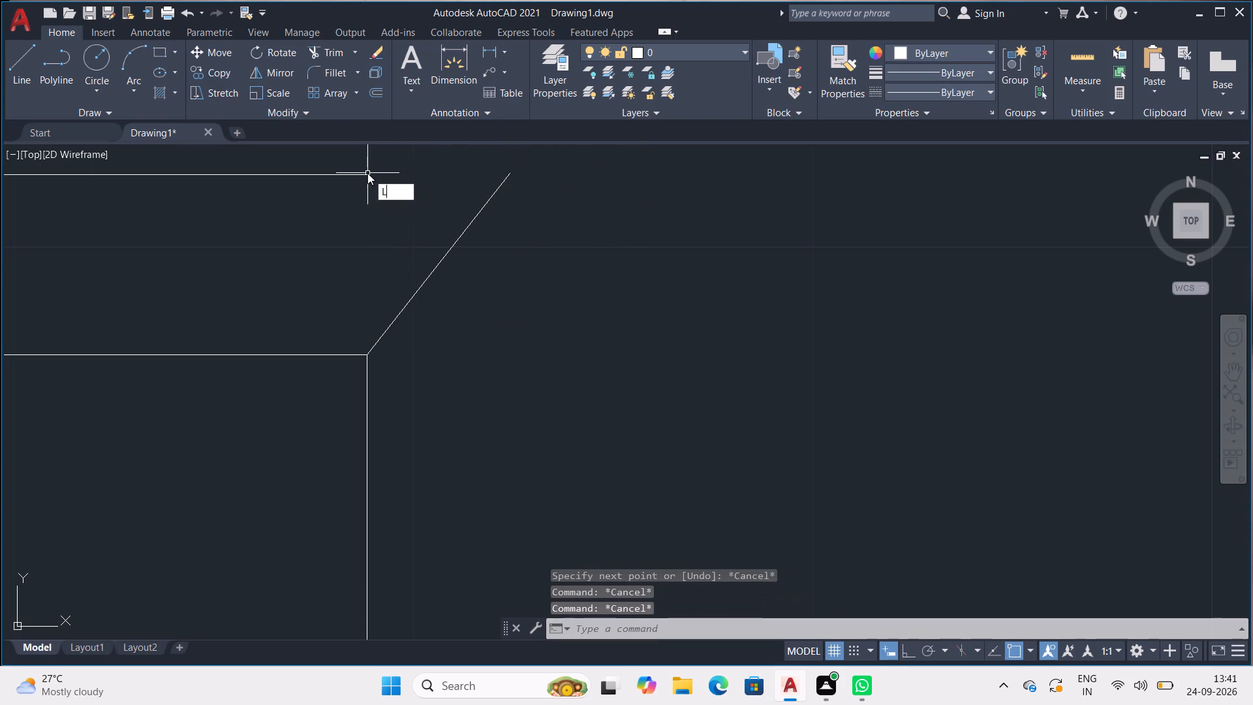
key("Return")
left_click(367, 173)
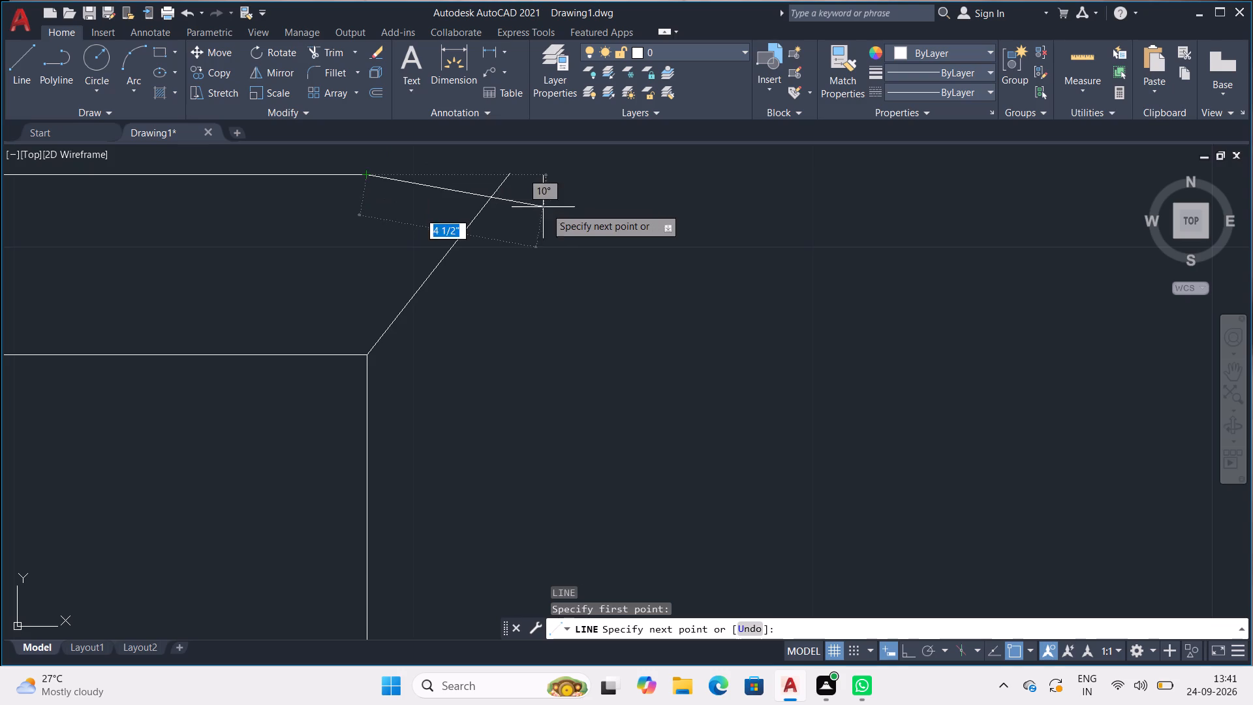
left_click(581, 176)
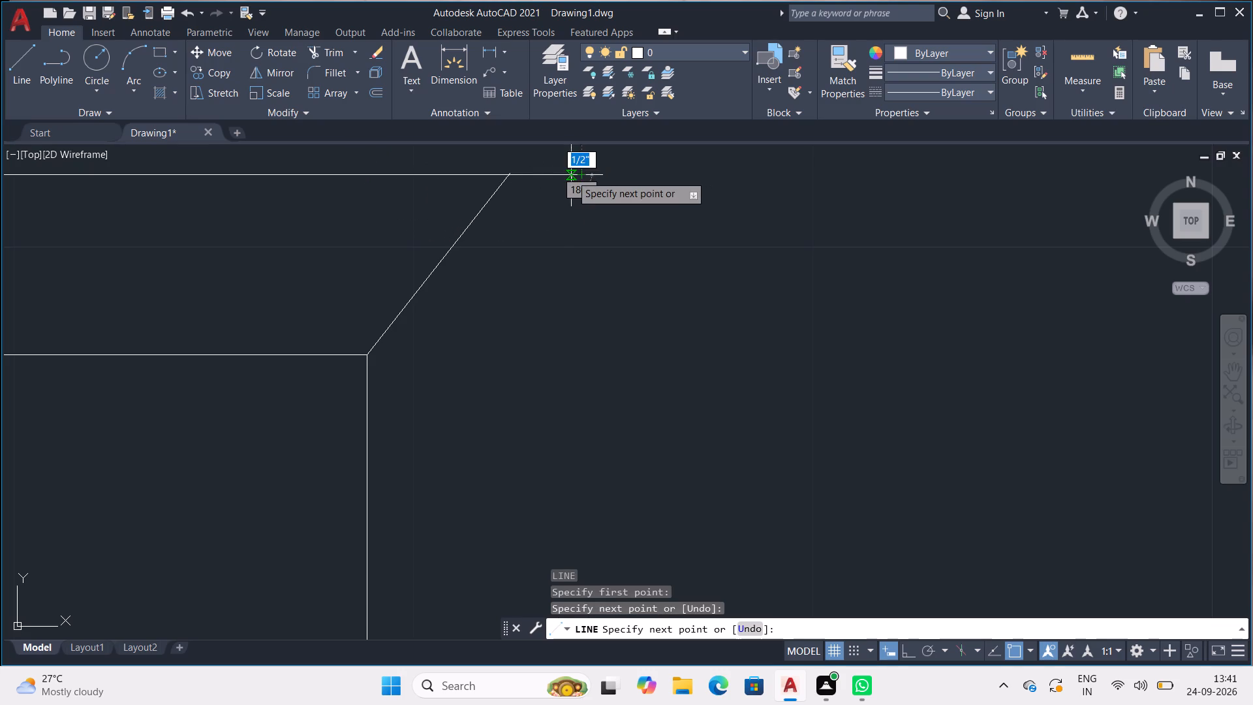
scroll(571, 175, "down", 3)
middle_click(571, 175)
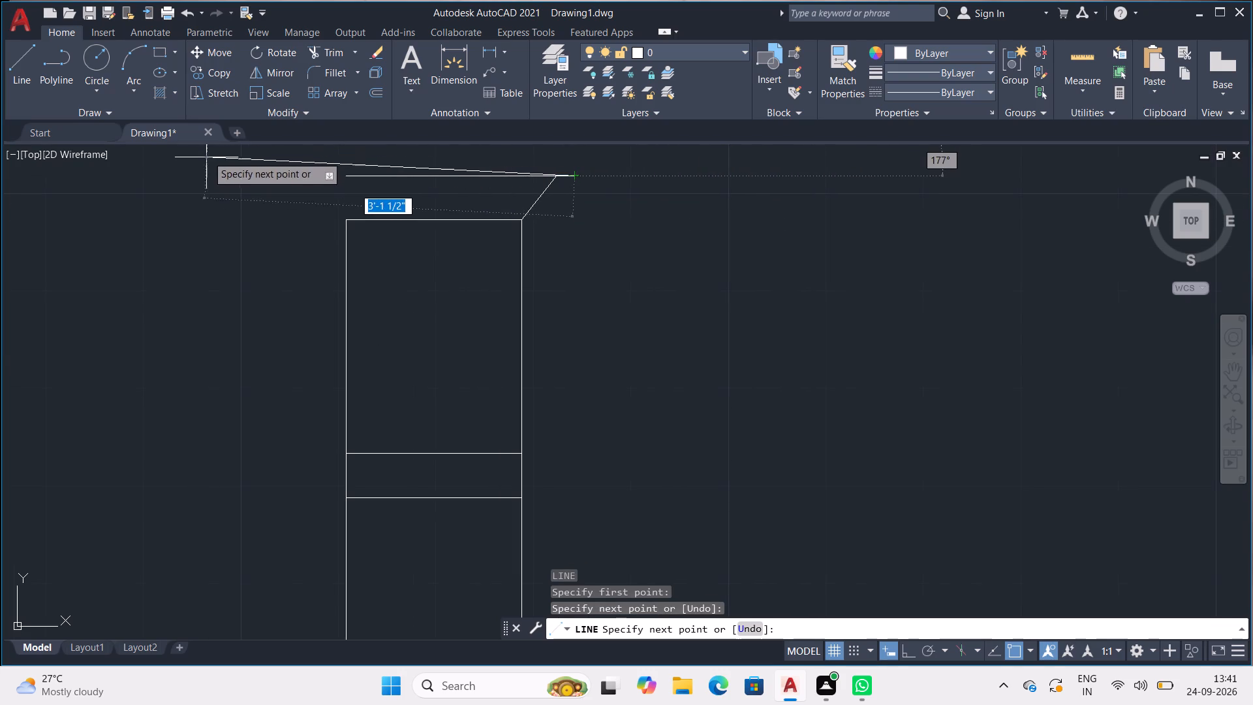
left_click(197, 172)
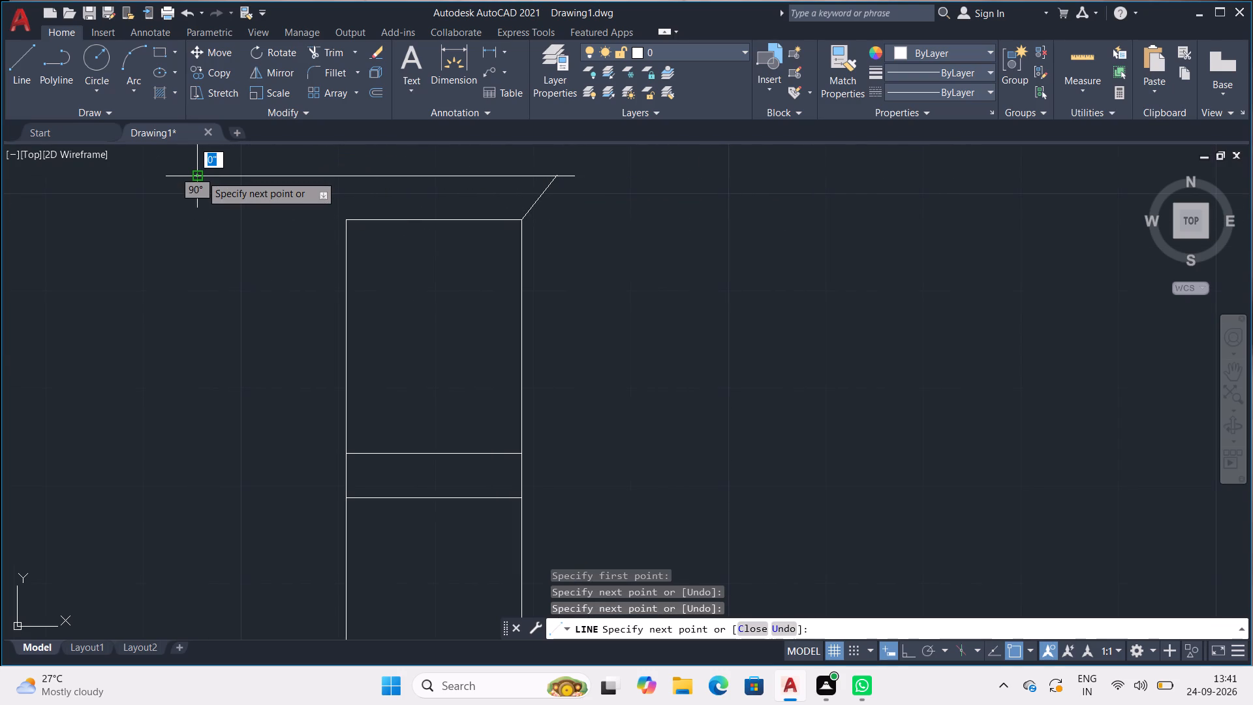
key("Escape")
Draw an outward-slanting line from the pillar's top-left corner up to the raised top line.
key("l")
key("Return")
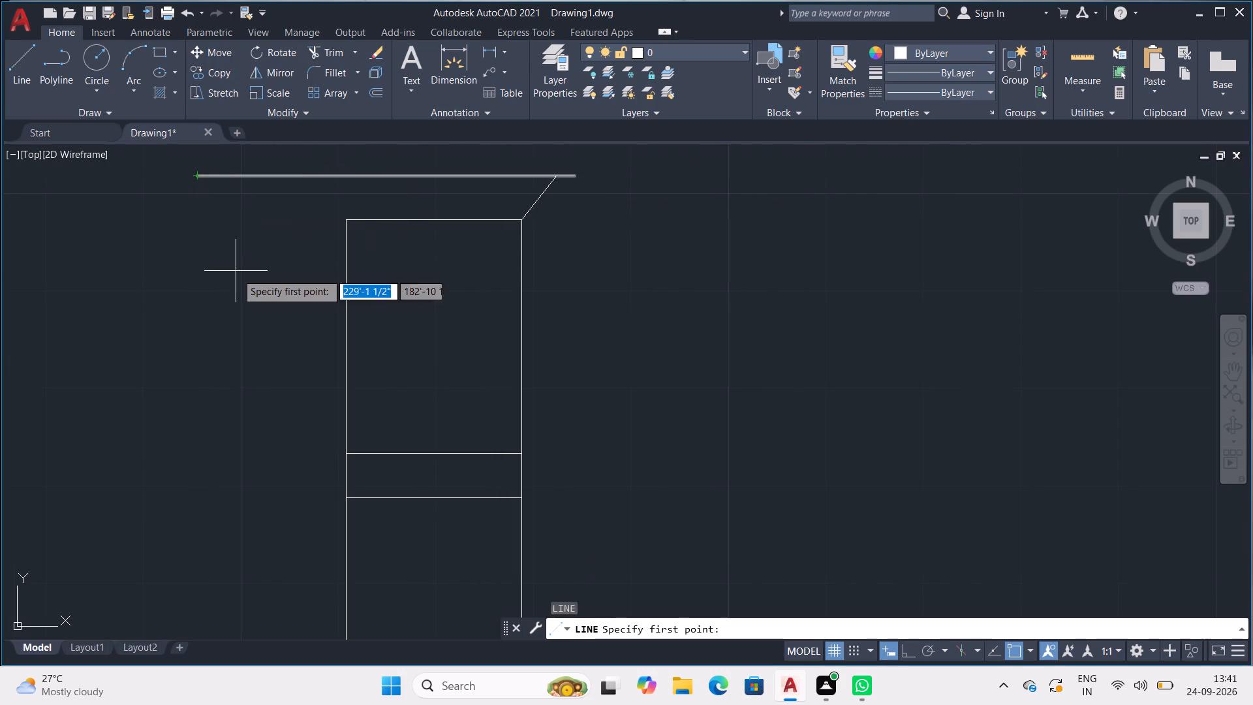
left_click(347, 225)
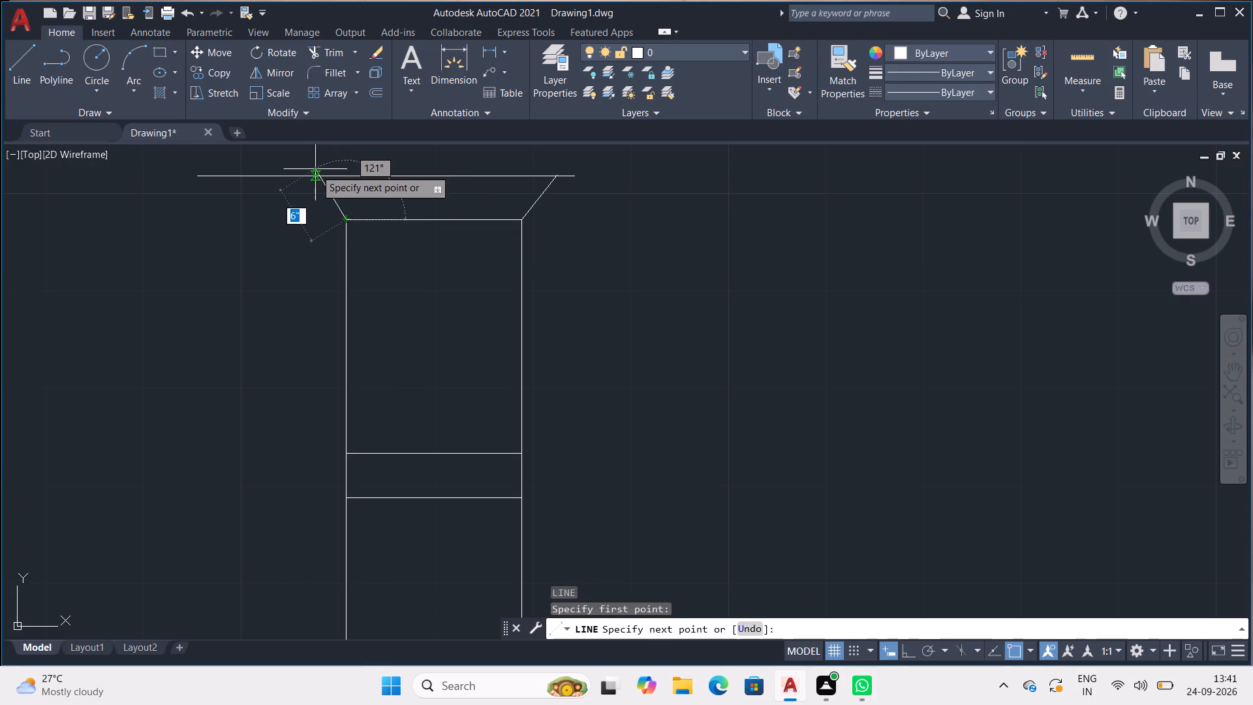
left_click(300, 176)
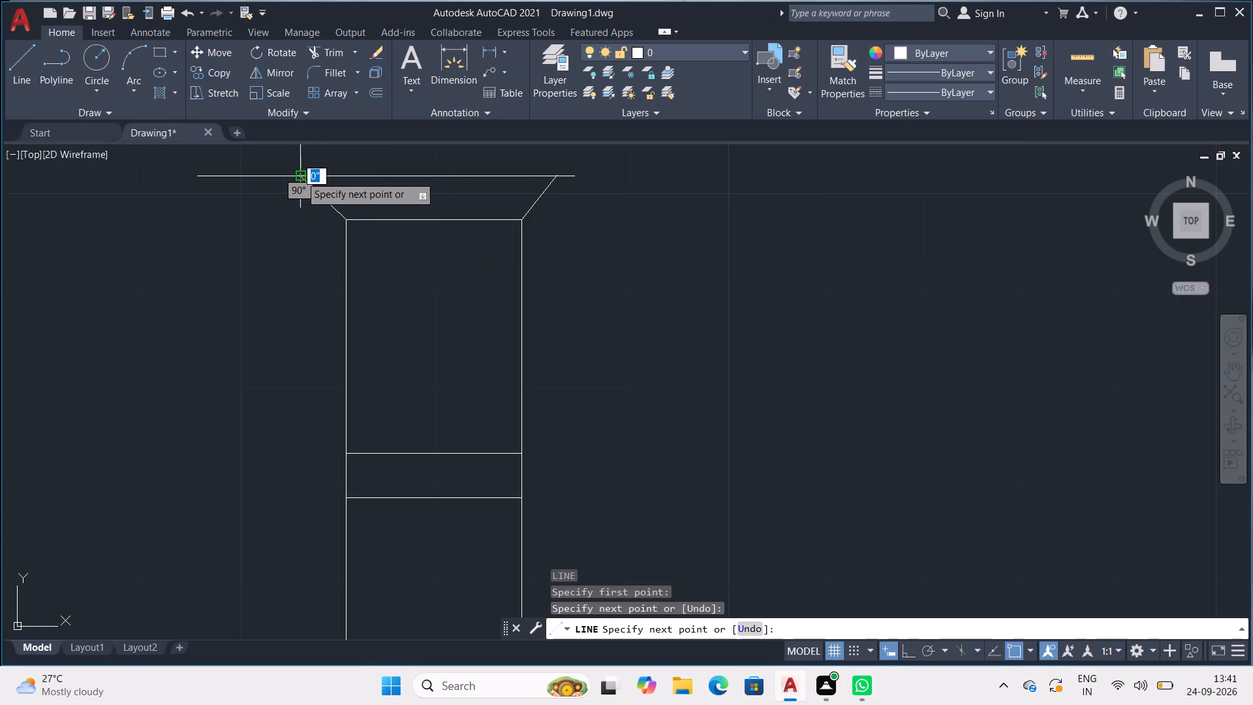
key("Escape")
Trim the raised top line's ends beyond the left and right slanted lines to close the flared cap.
type("TR")
key("Return")
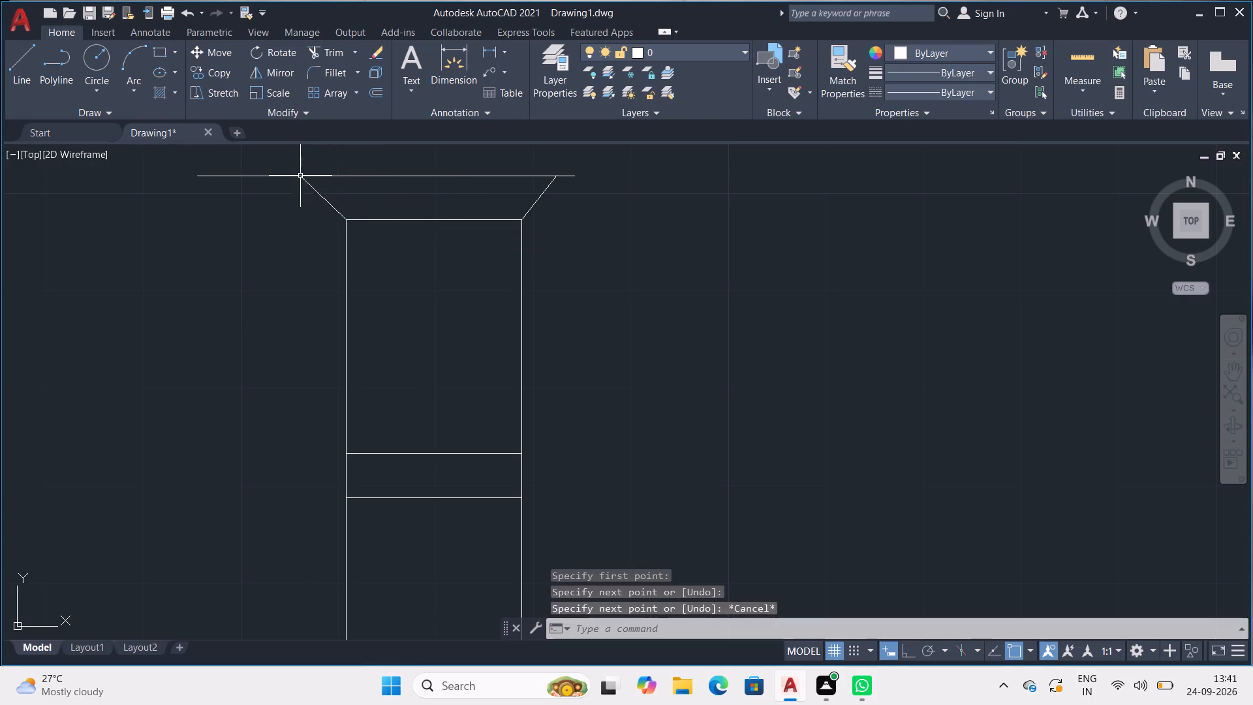
left_click_drag(271, 167, 270, 250)
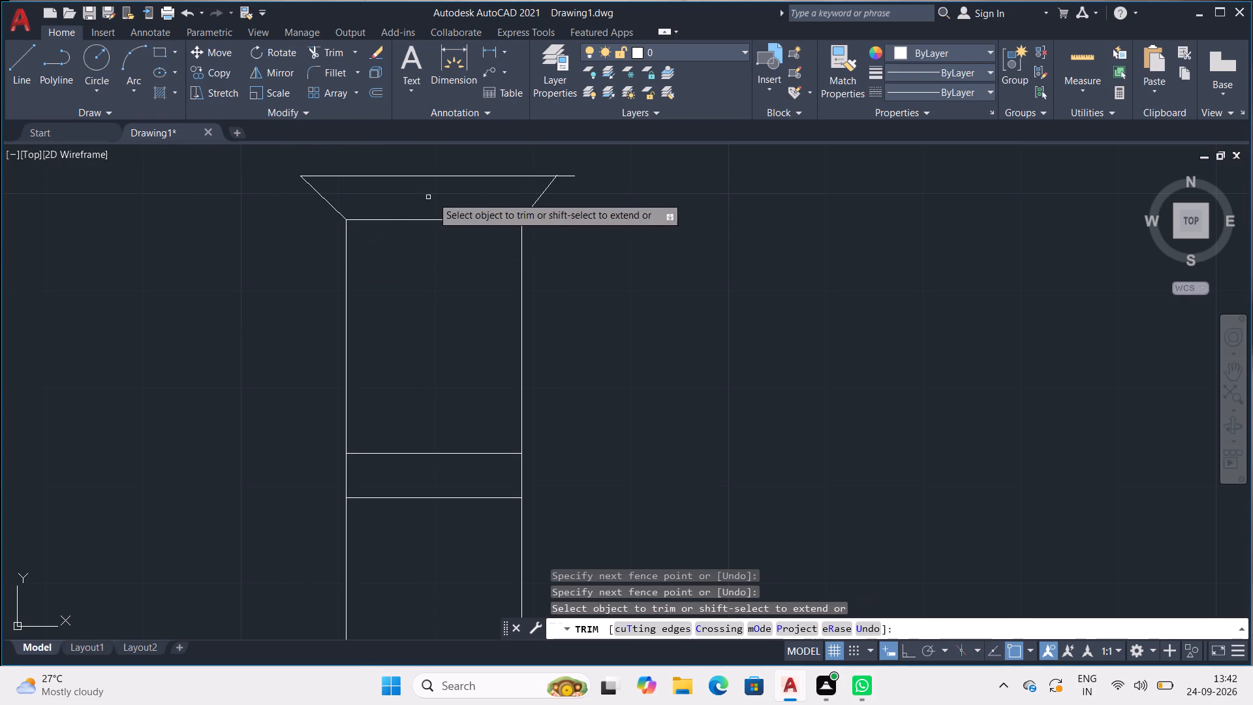
middle_click_drag(563, 196, 536, 341)
scroll(548, 300, "up", 4)
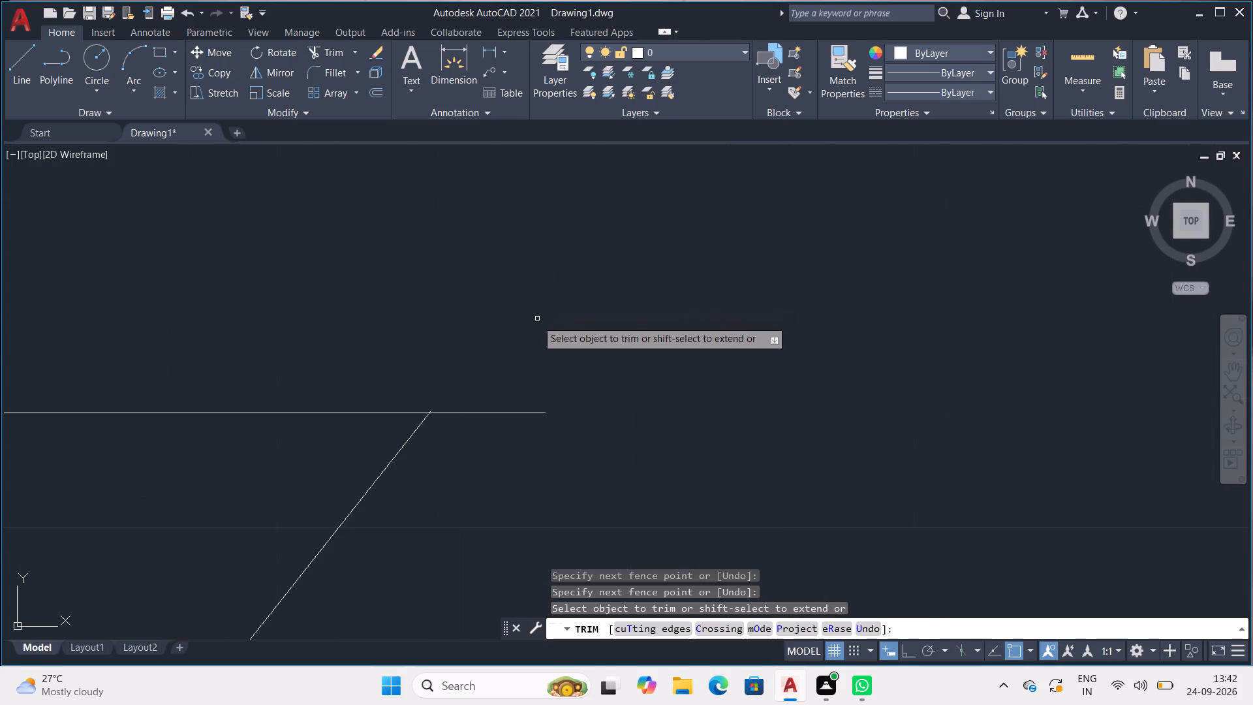
scroll(428, 394, "up", 3)
left_click_drag(429, 460, 439, 469)
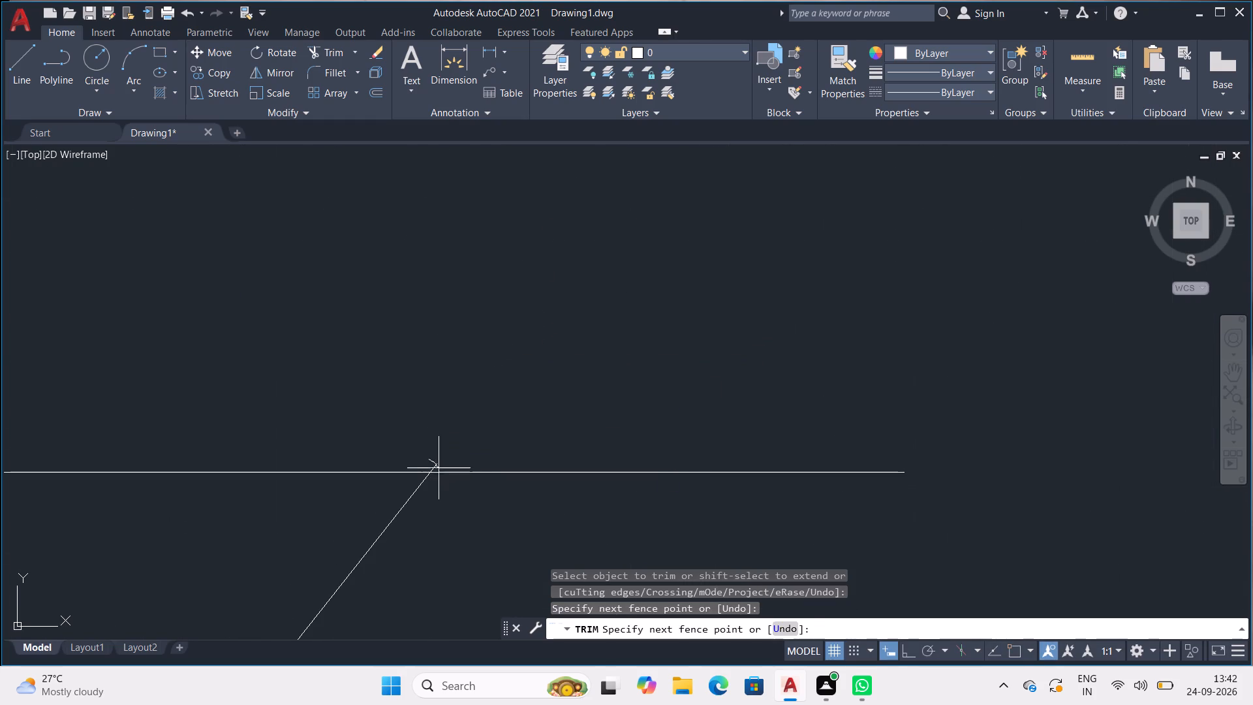
left_click_drag(439, 469, 447, 491)
scroll(508, 422, "down", 10)
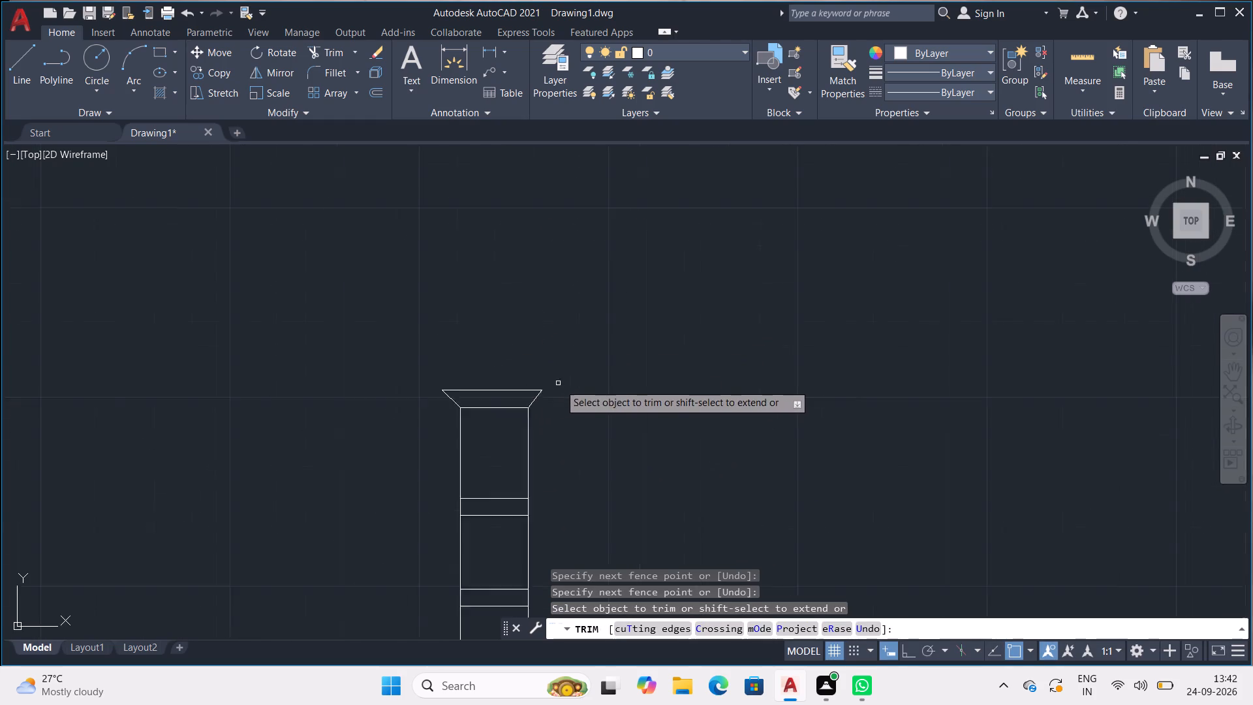
middle_click_drag(613, 399, 725, 258)
key("Escape")
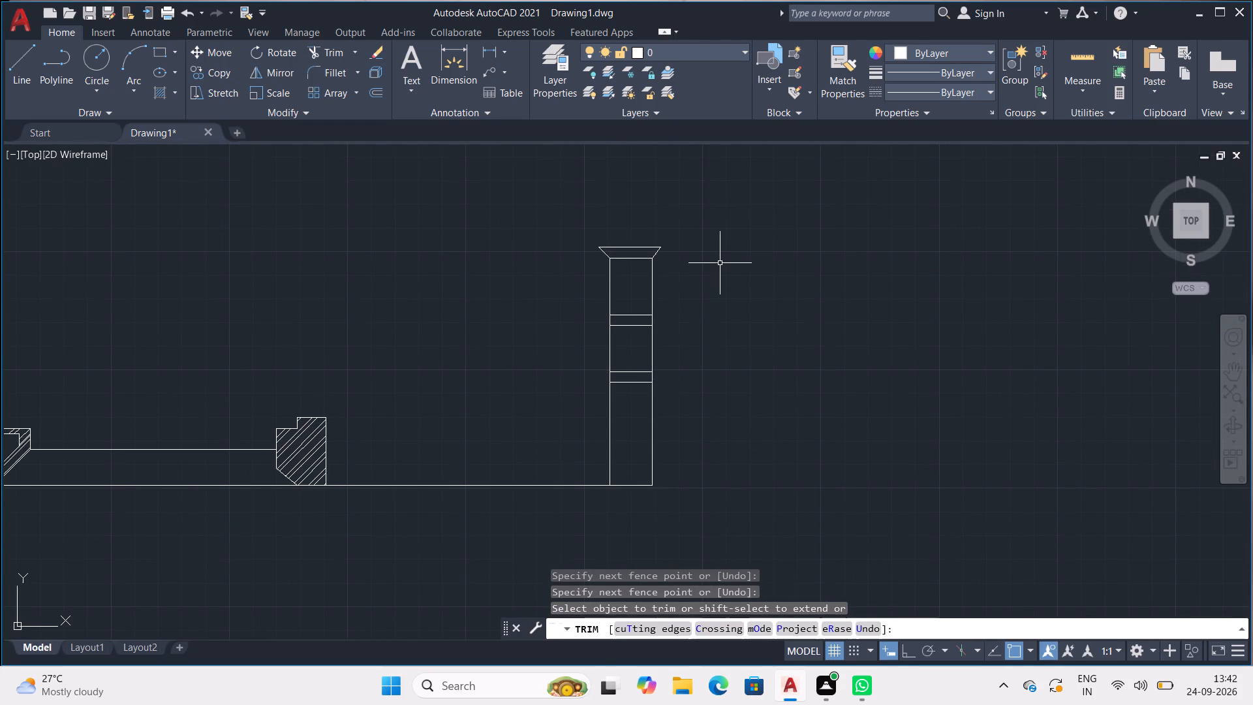
key("Escape")
key("Escape")
key("Escape")
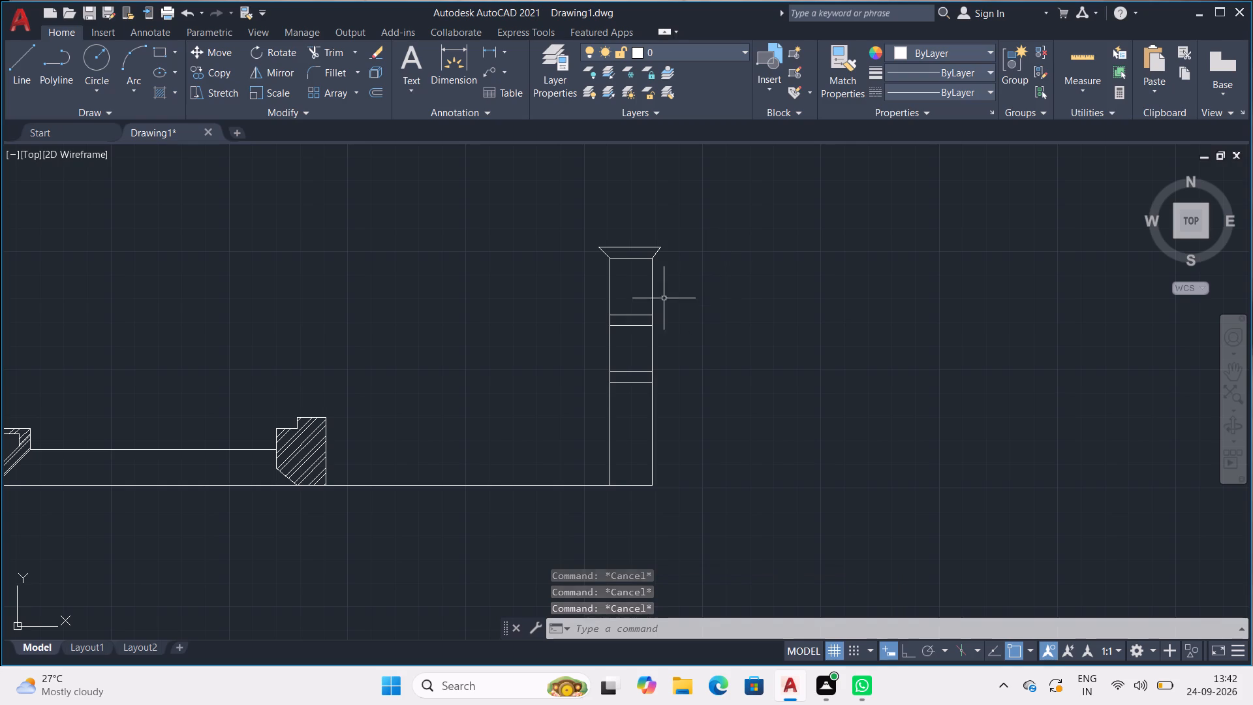
With ortho on, draw from the pillar's left edge about 5" along the upper band's lower line, then outline a notch about 2 1/2" square below it.
scroll(610, 313, "up", 3)
middle_click_drag(602, 345, 434, 298)
scroll(431, 291, "up", 1)
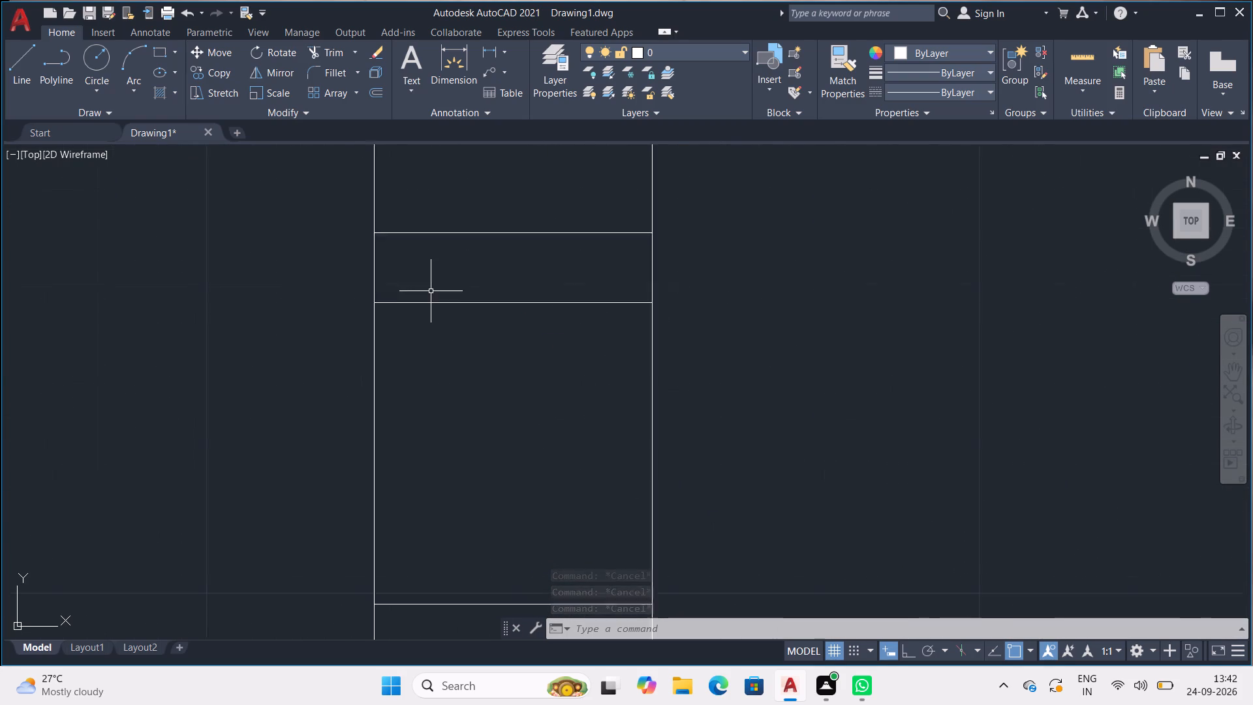
scroll(431, 291, "up", 2)
key("l")
key("Return")
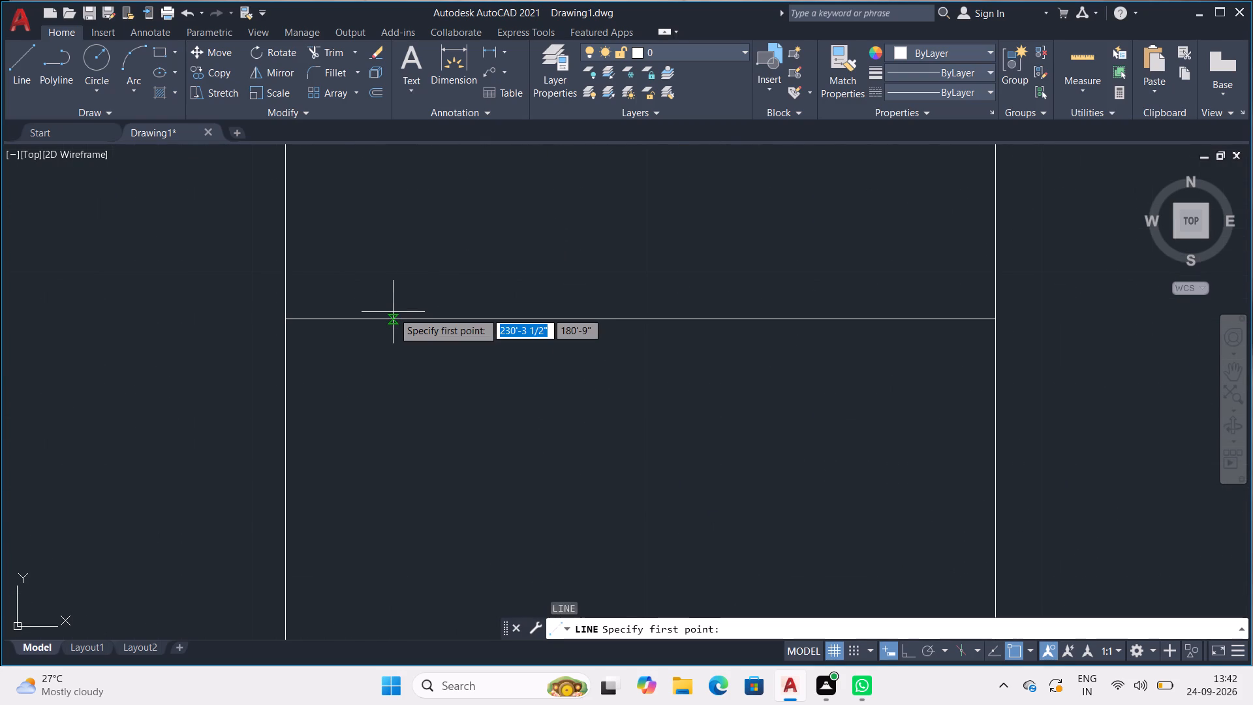
left_click(286, 319)
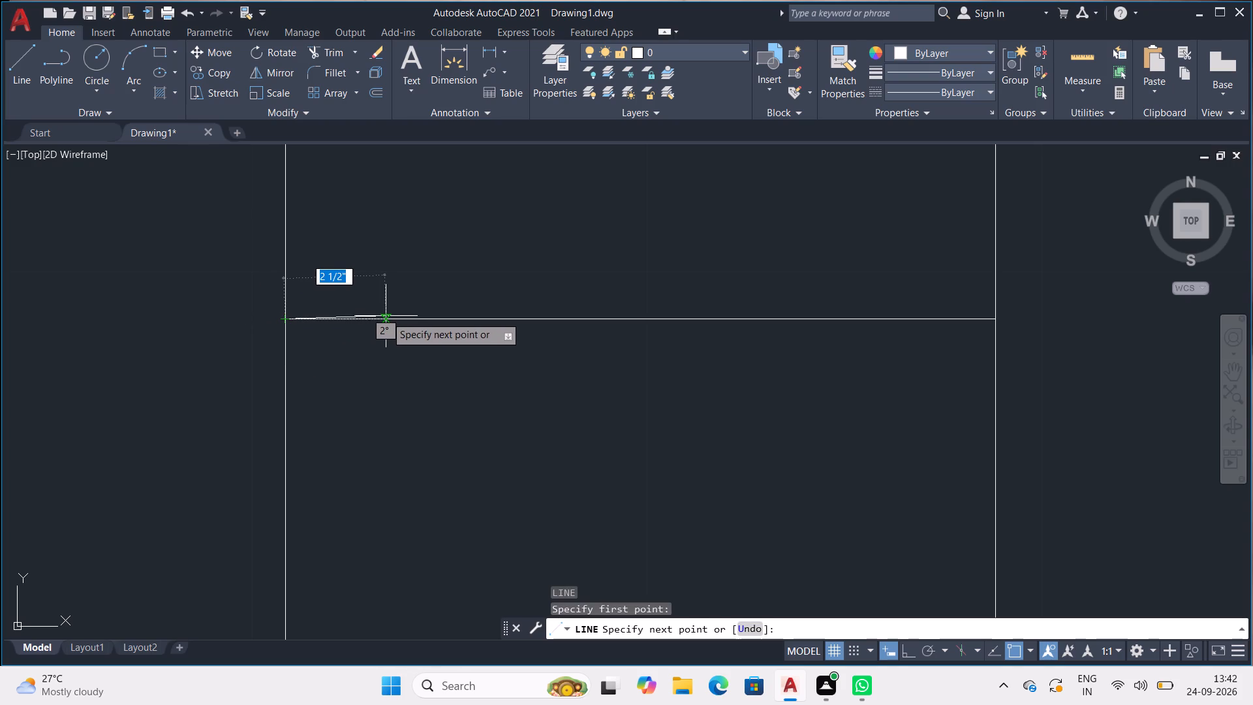
key("F8")
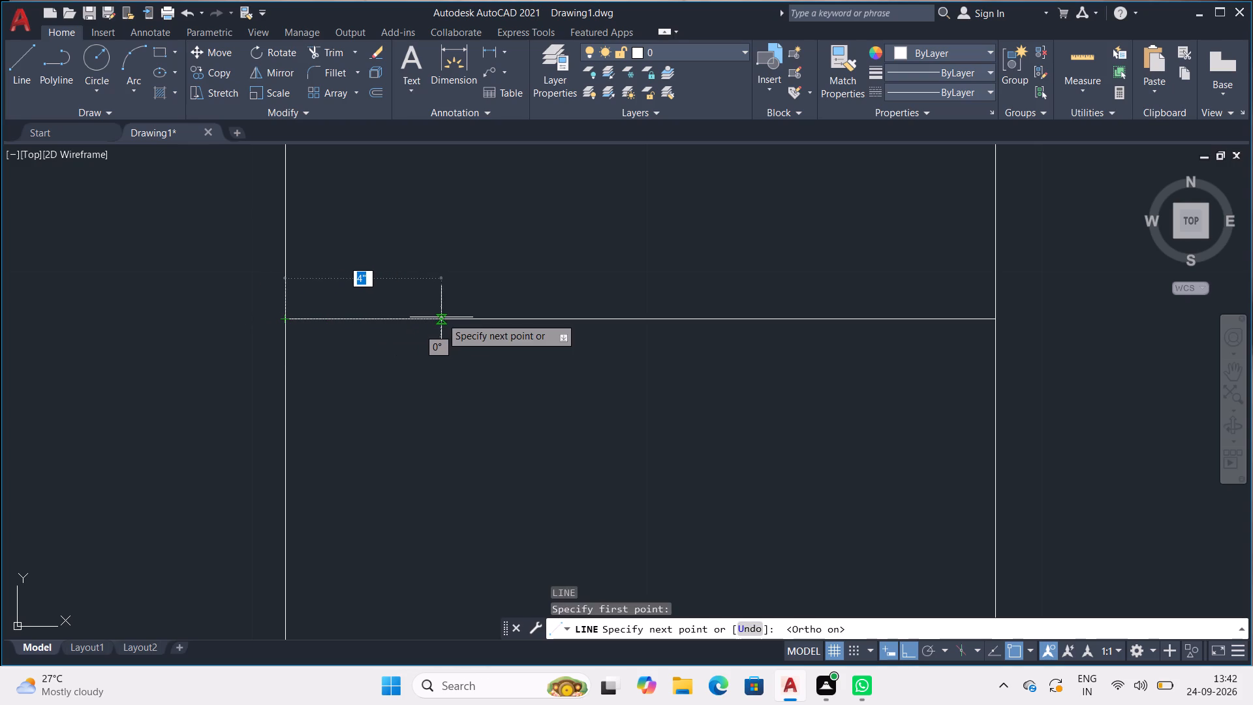
left_click(469, 319)
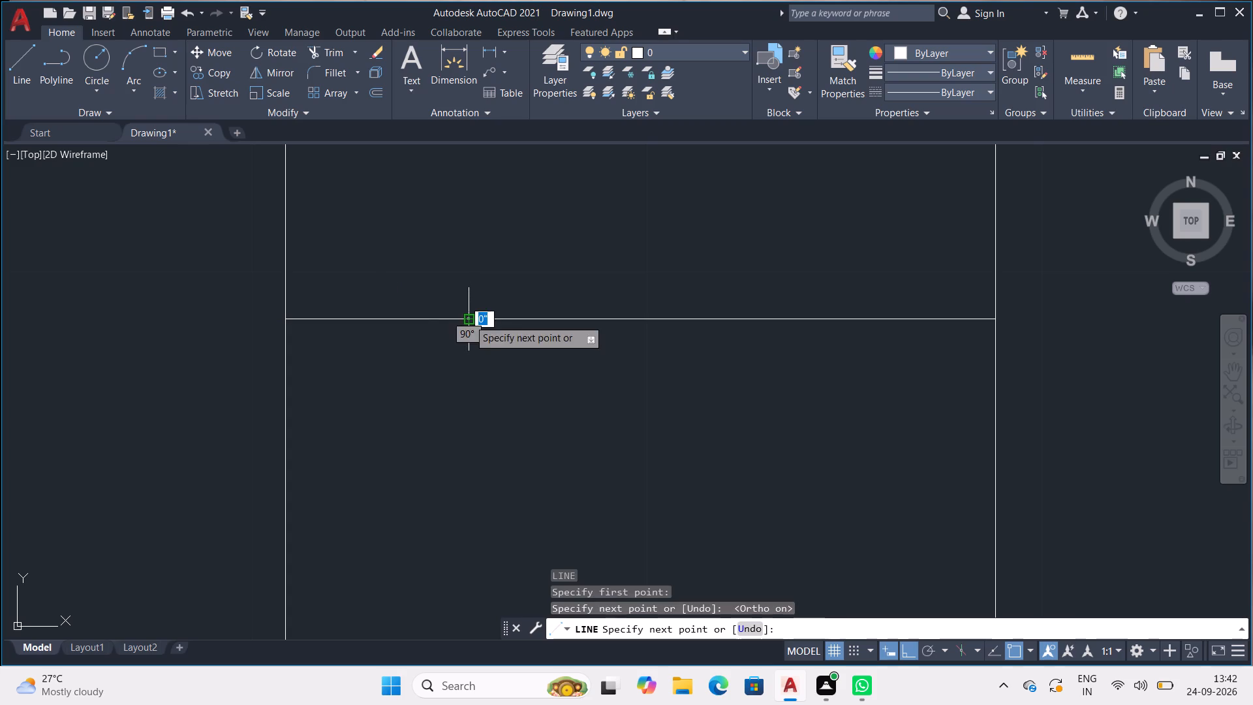
left_click_drag(465, 390, 466, 400)
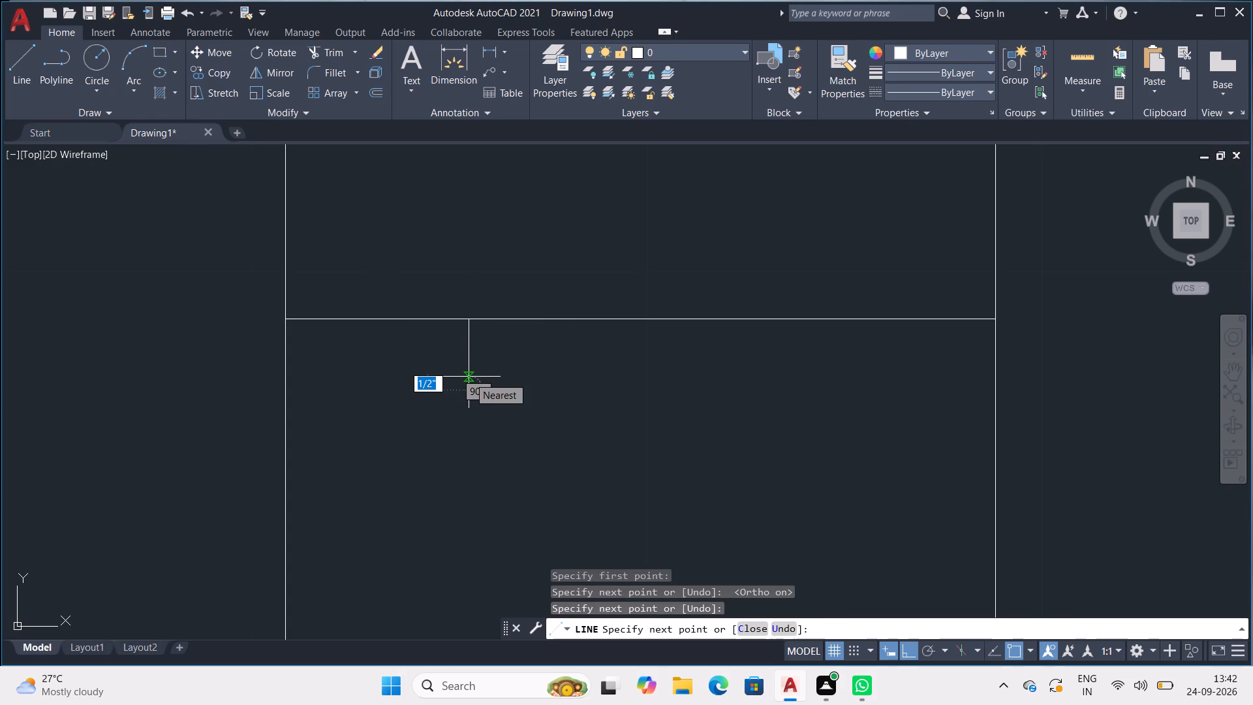
key("ctrl+z")
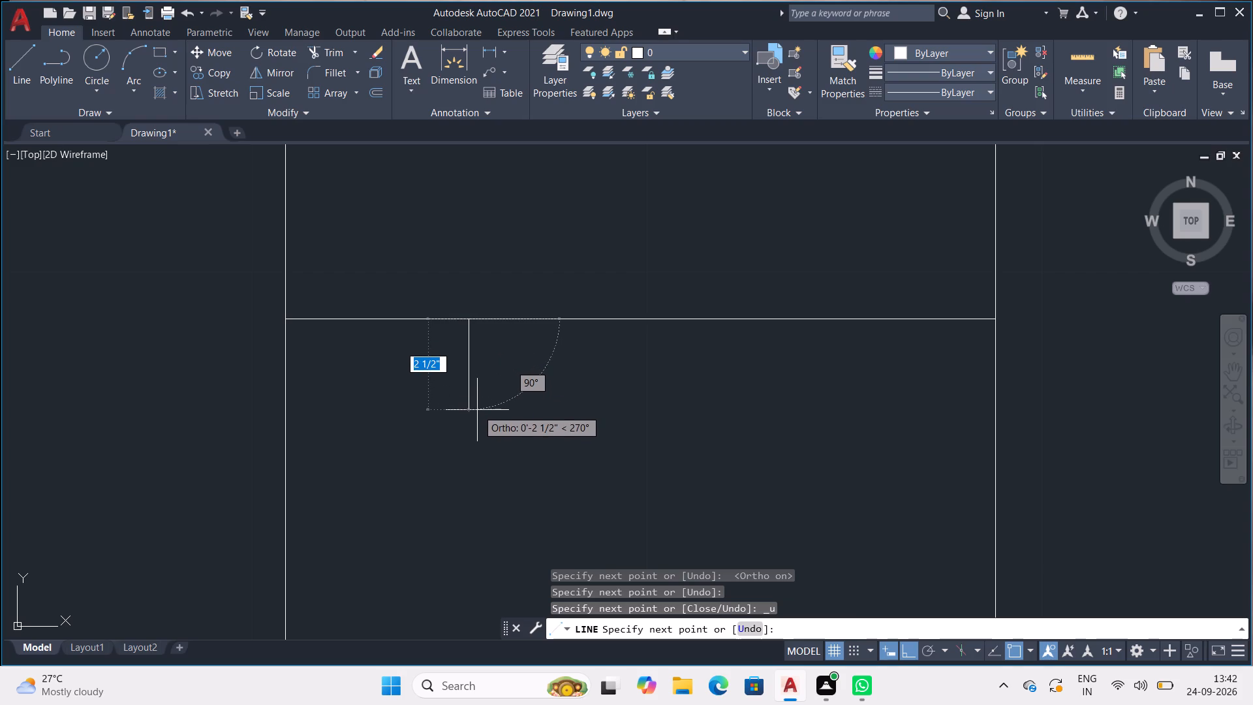
left_click(477, 411)
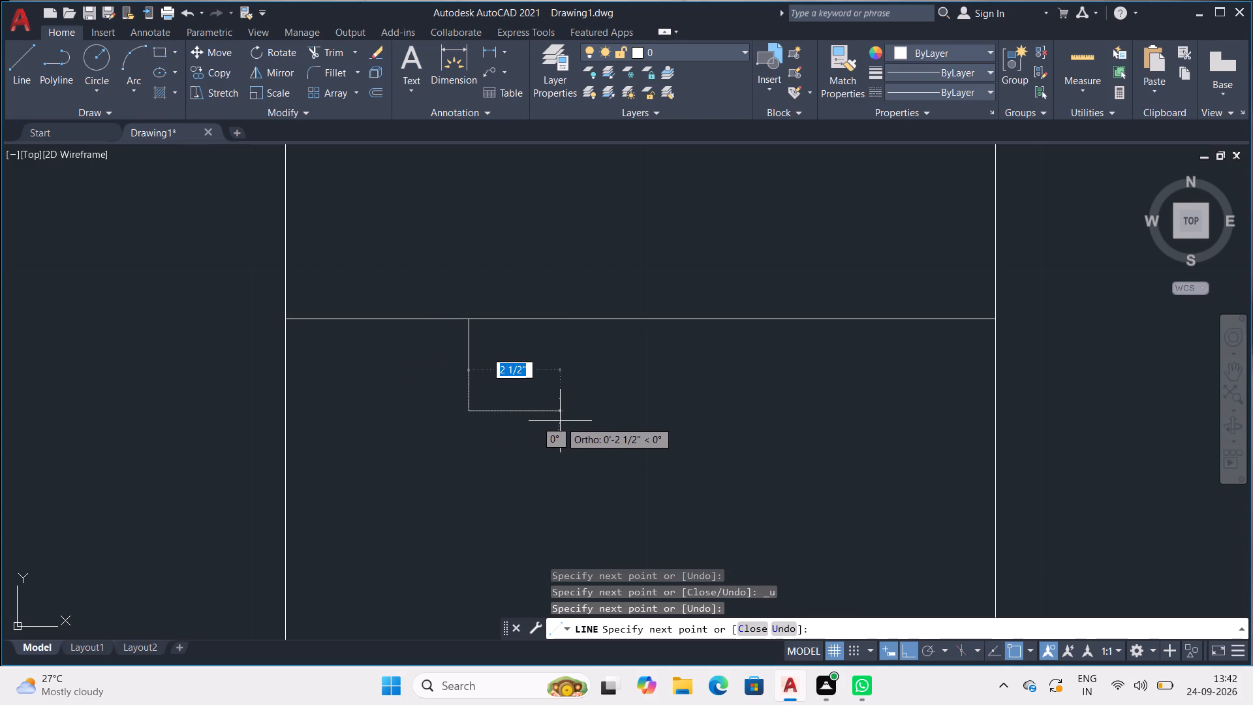
left_click(560, 421)
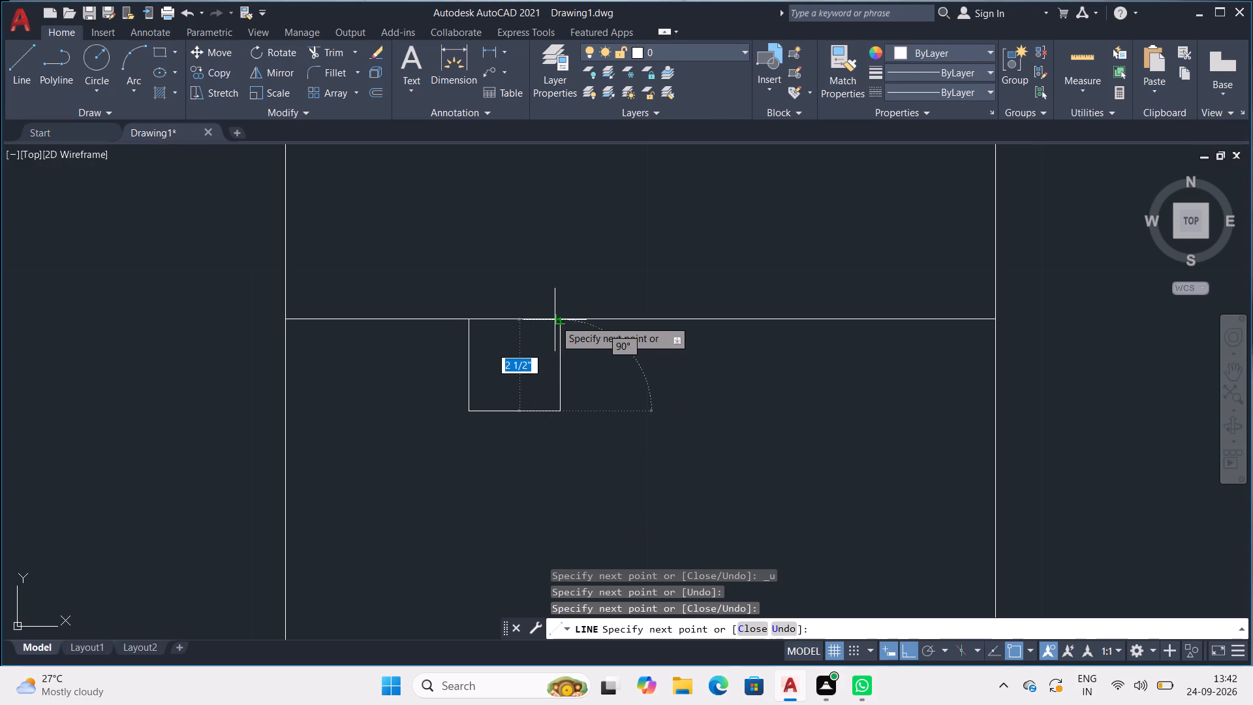
left_click(555, 320)
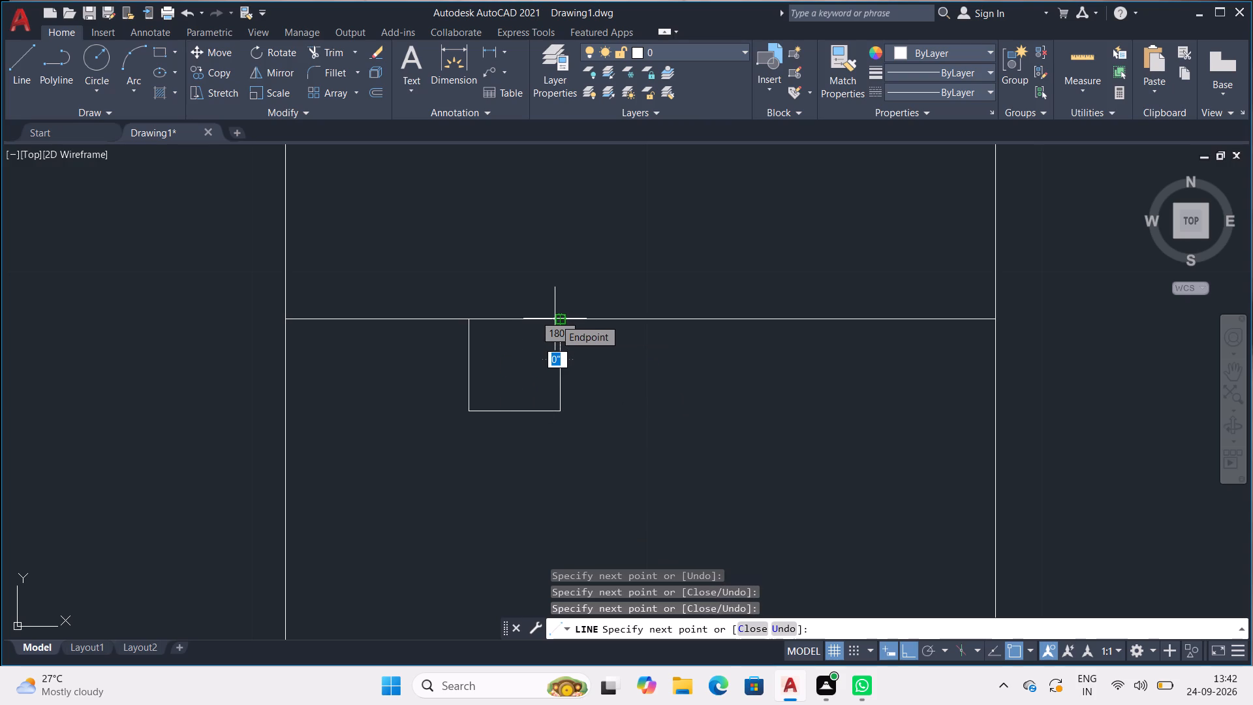
key("Escape")
Trim the upper band's lower line across the mouth of the square notch.
type("TR")
key("Return")
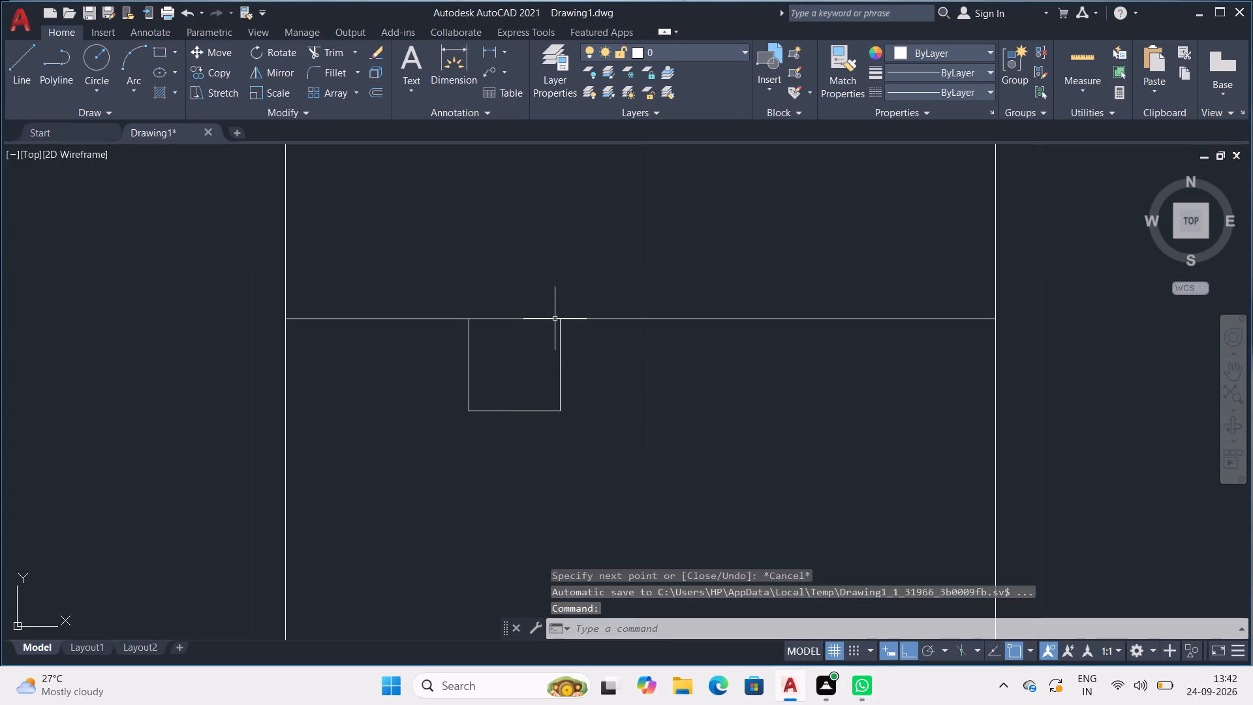
left_click_drag(519, 309, 514, 342)
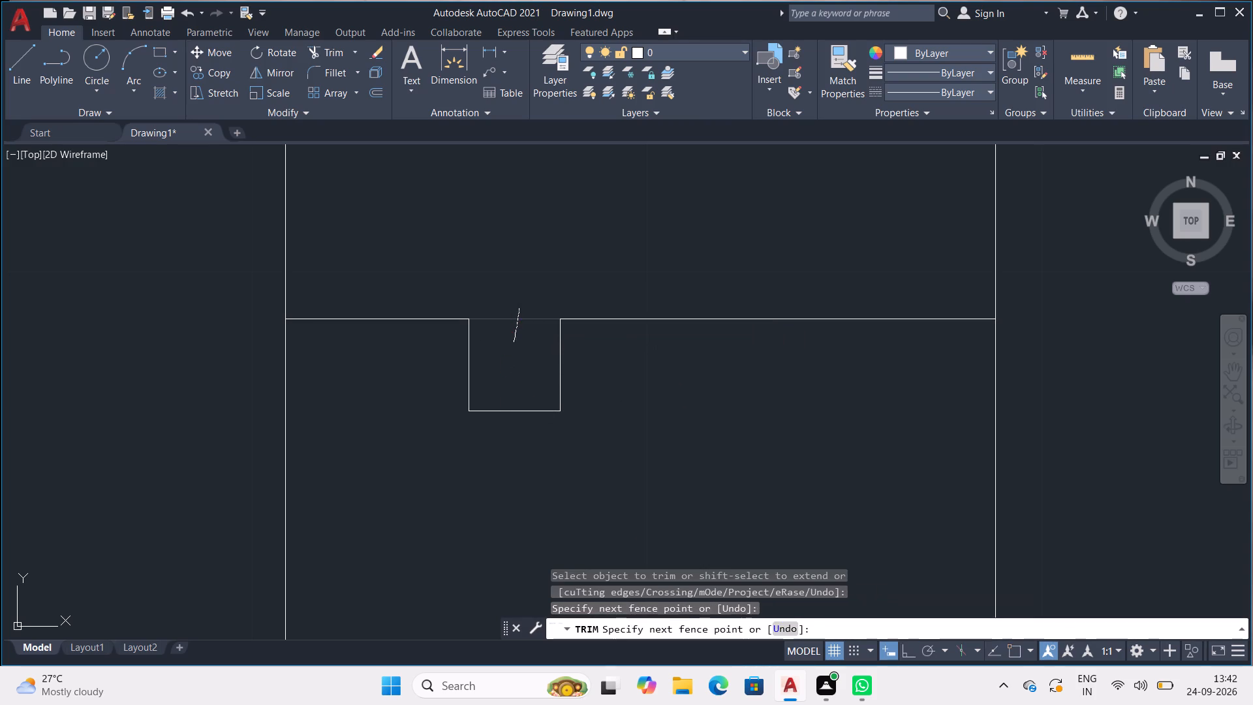
scroll(527, 326, "down", 2)
middle_click_drag(525, 326, 529, 257)
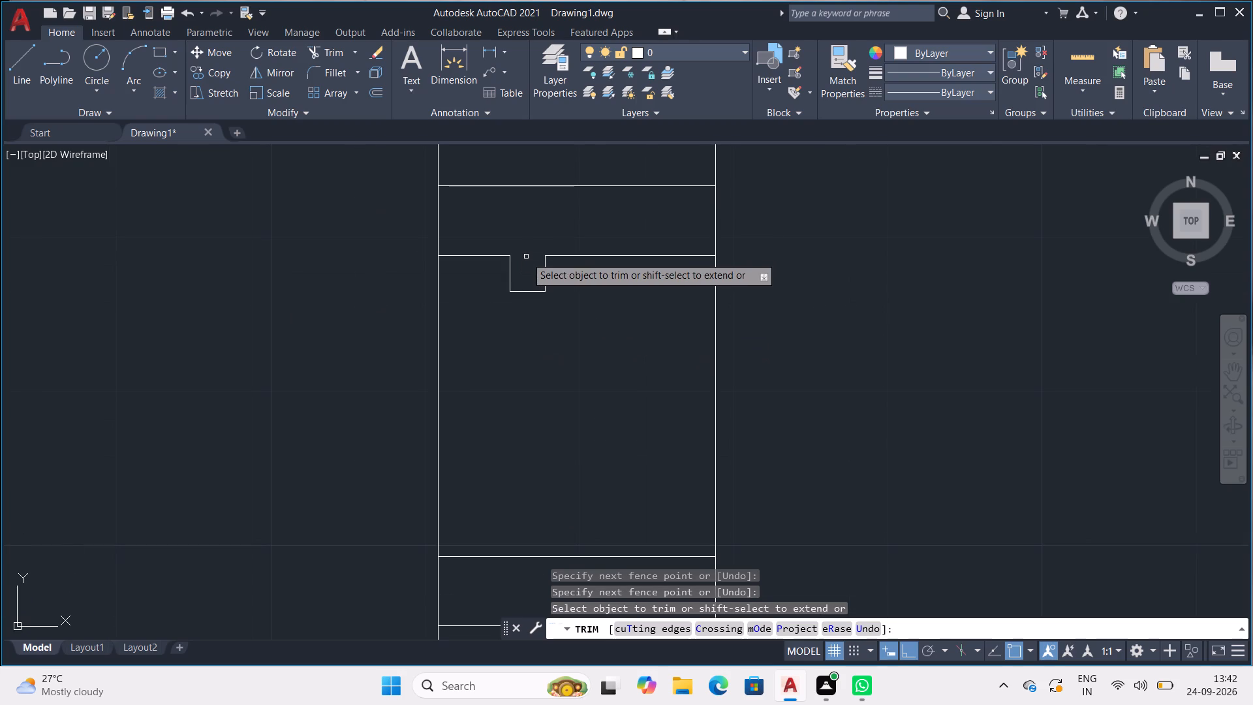
key("Escape")
key("Escape")
key("Escape")
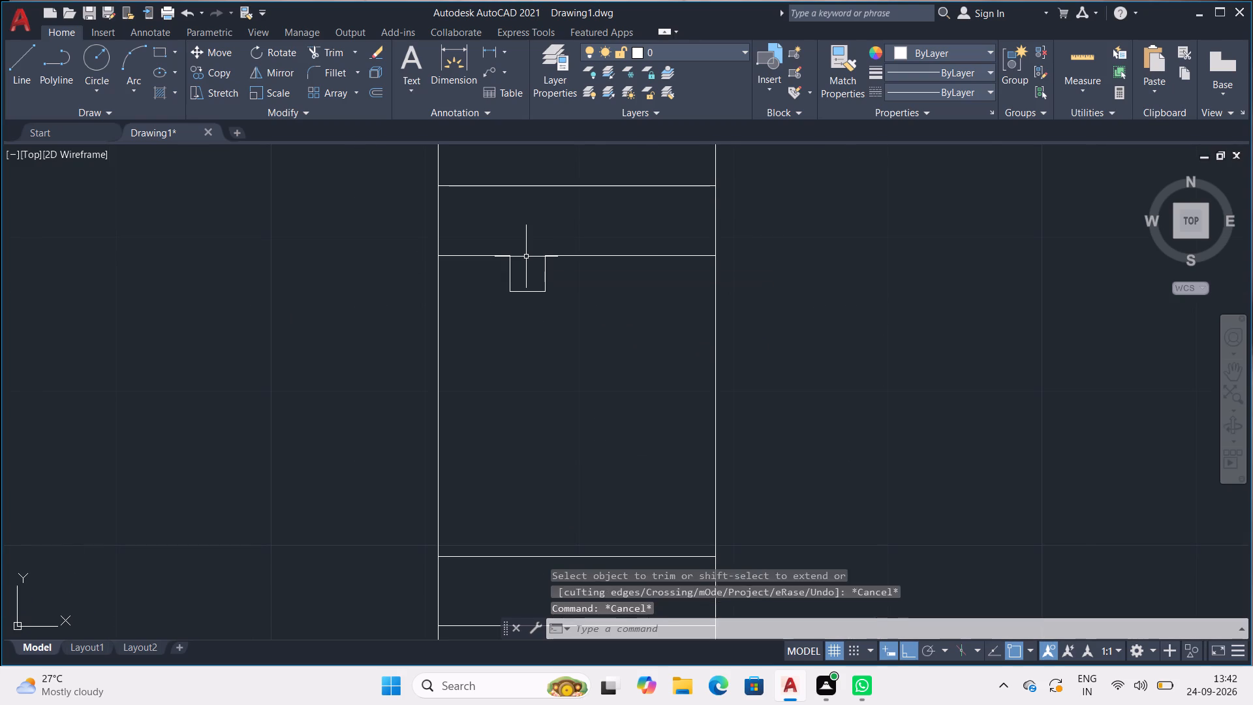
key("Escape")
Draw two vertical lines about 1'-5" long from the notch's bottom corners down to the lower band's top line.
key("l")
key("Return")
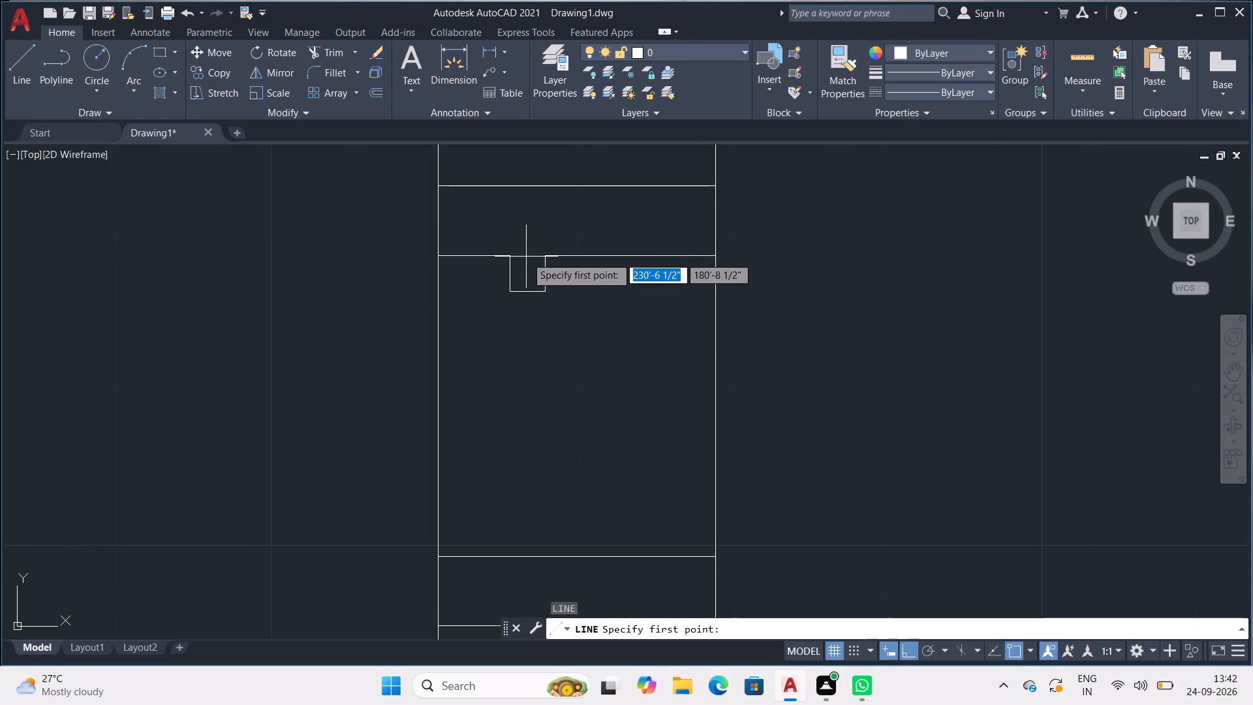
scroll(538, 269, "up", 4)
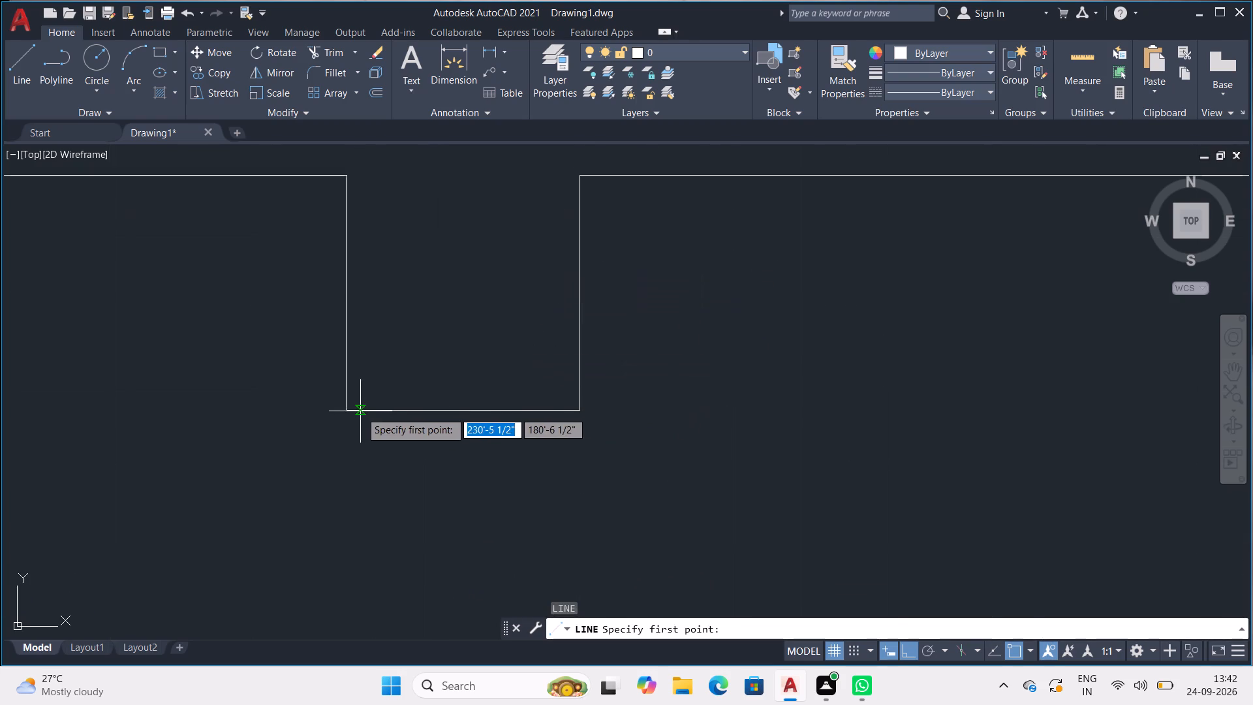
left_click(348, 409)
scroll(350, 443, "down", 4)
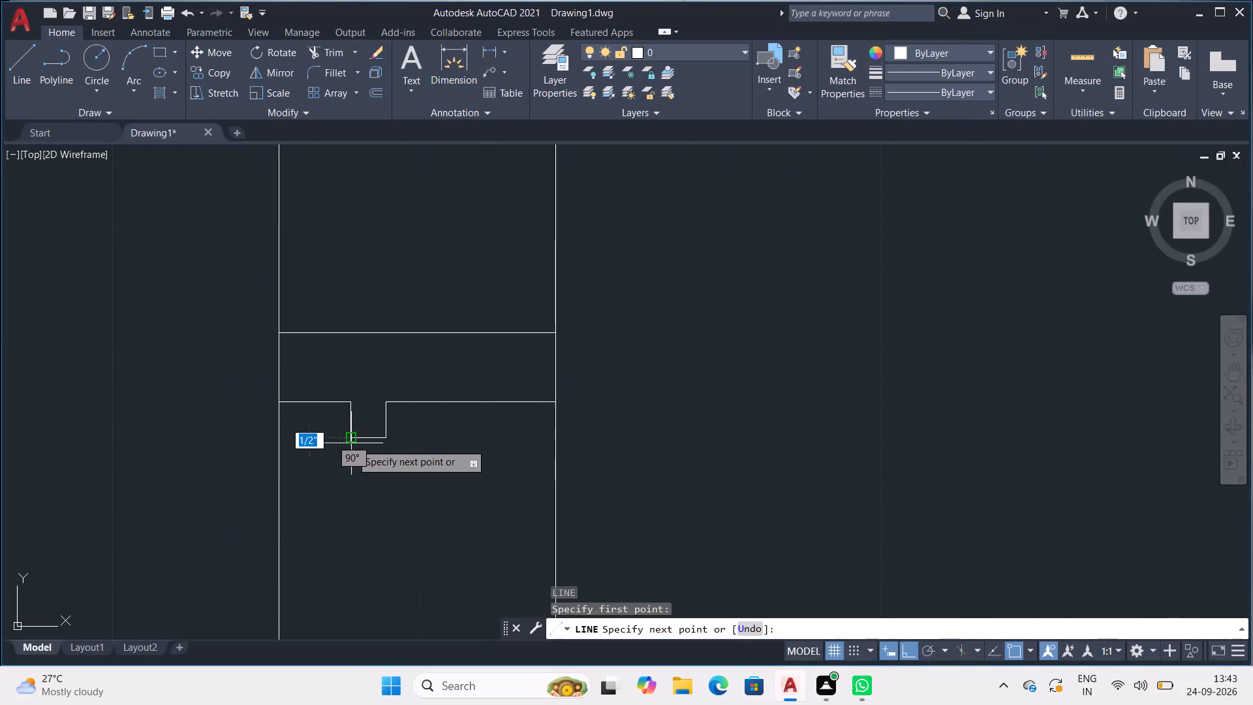
scroll(351, 443, "down", 1)
middle_click_drag(347, 441, 356, 324)
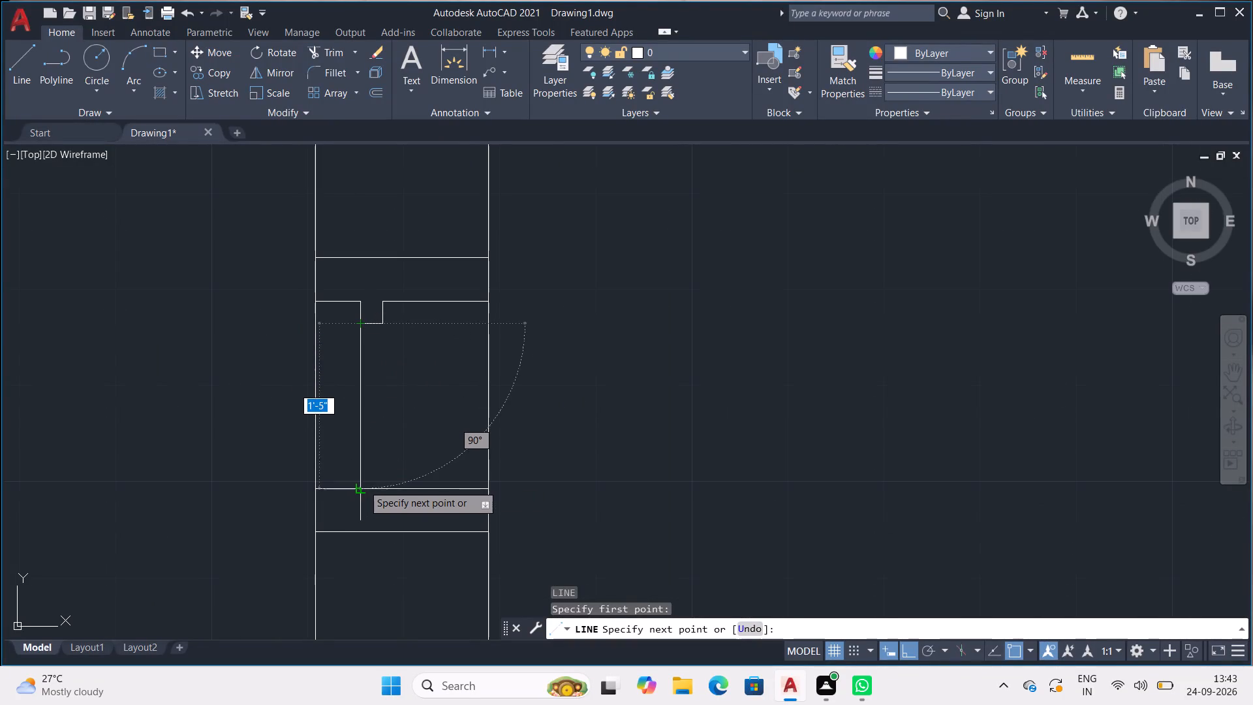
left_click(362, 484)
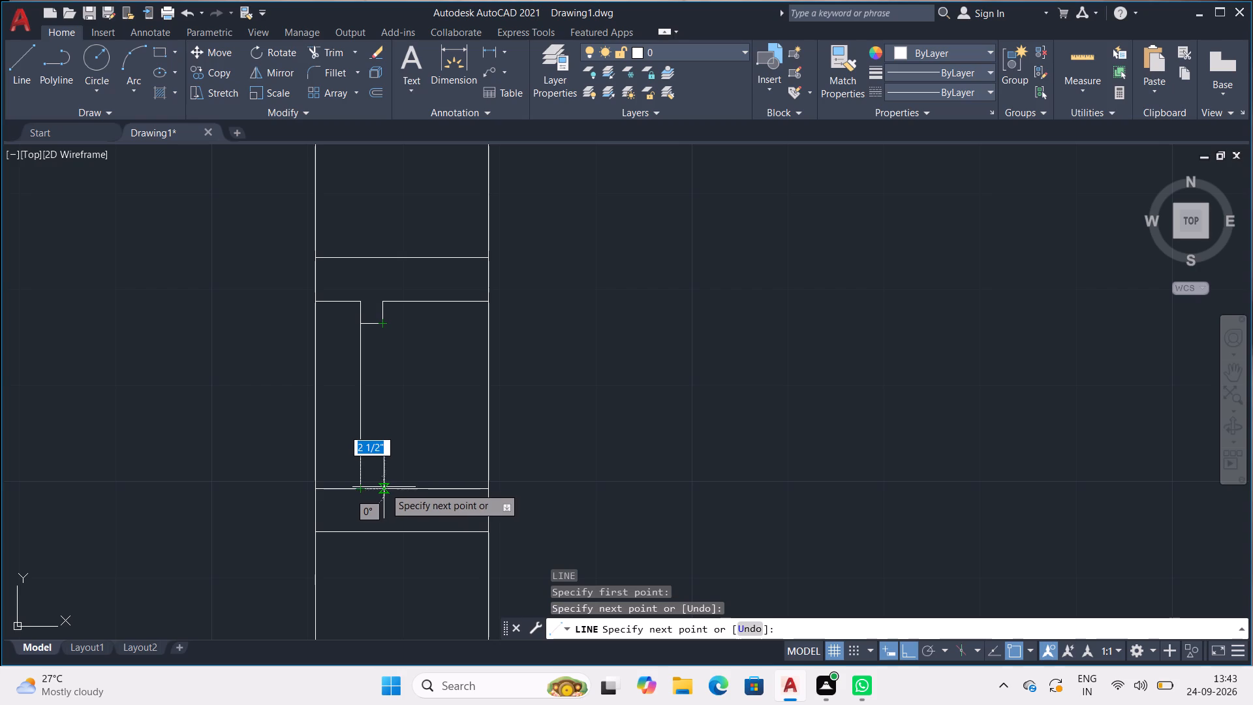
key("Escape")
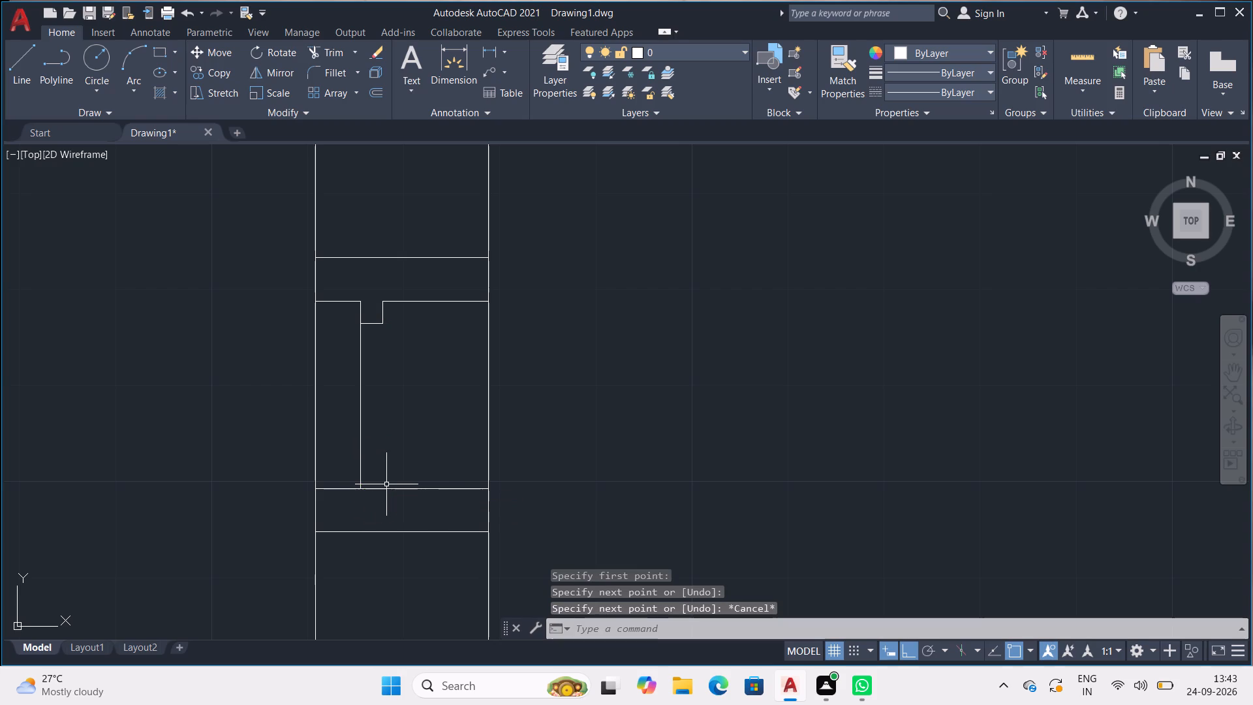
key("l")
key("Return")
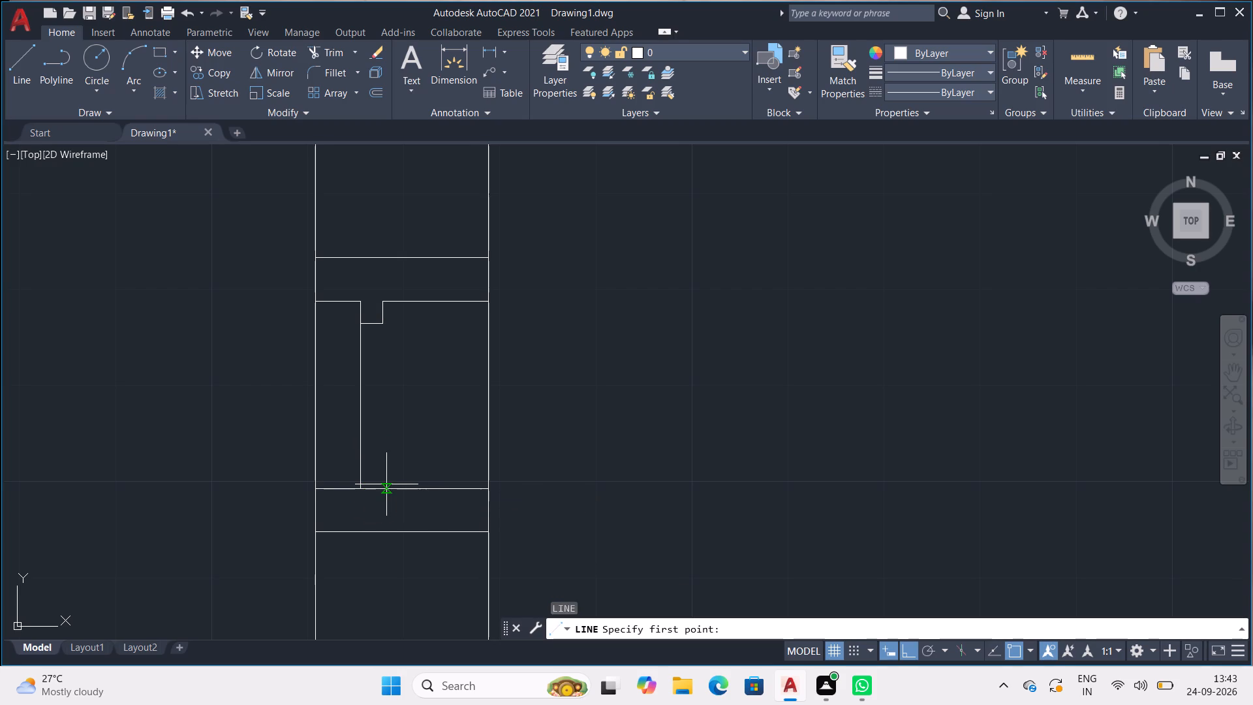
left_click(386, 328)
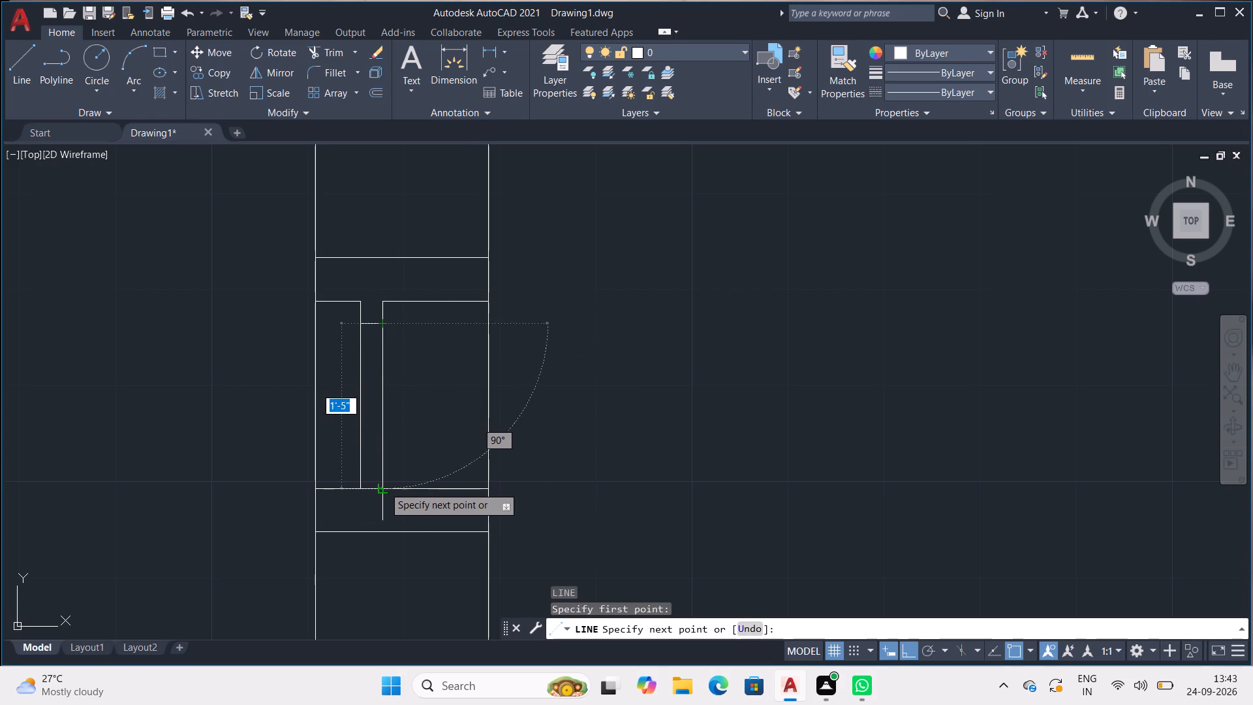
left_click(384, 490)
key("space")
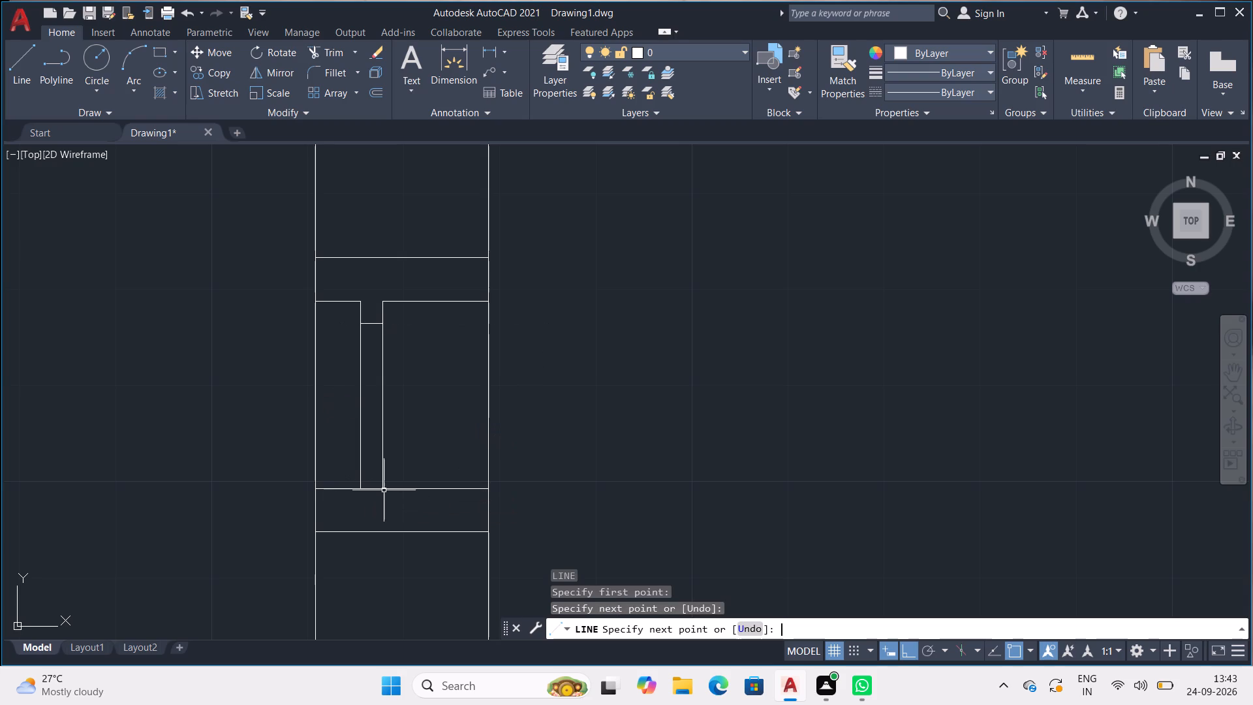
Draw a horizontal line about 2 1/2" long between the two vertical lines, just below the notch's bottom edge.
key("l")
key("Return")
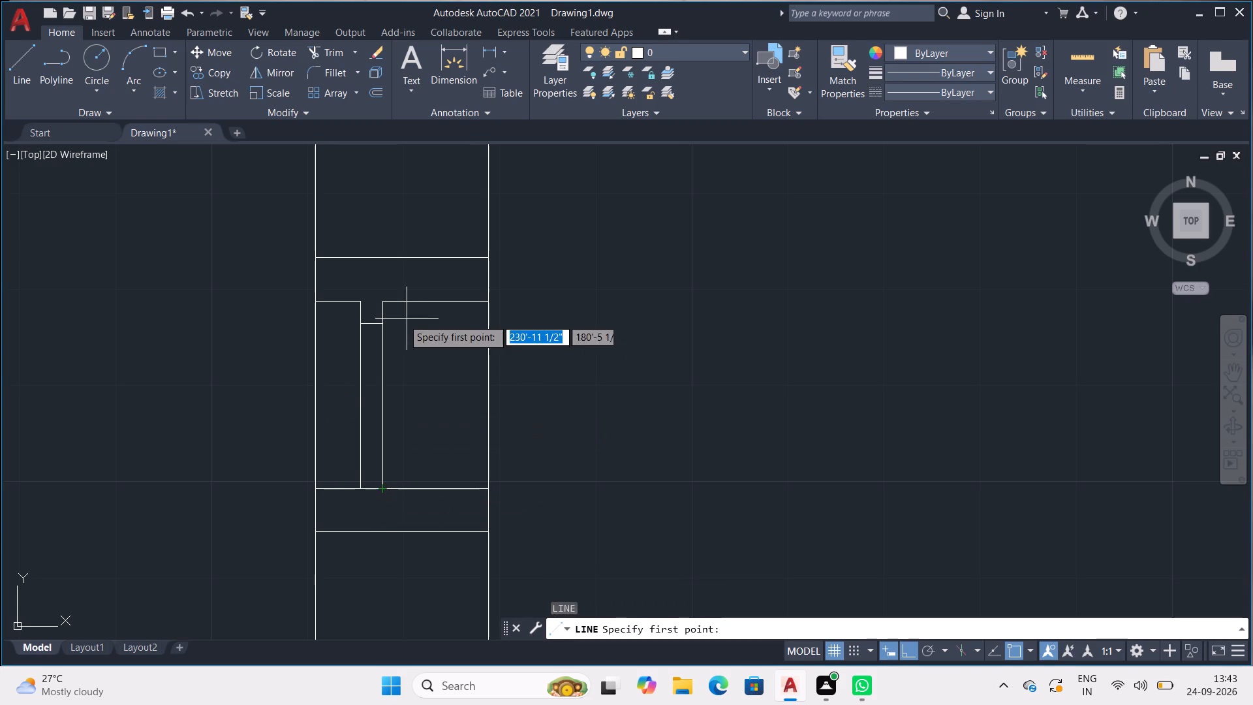
scroll(392, 325, "up", 4)
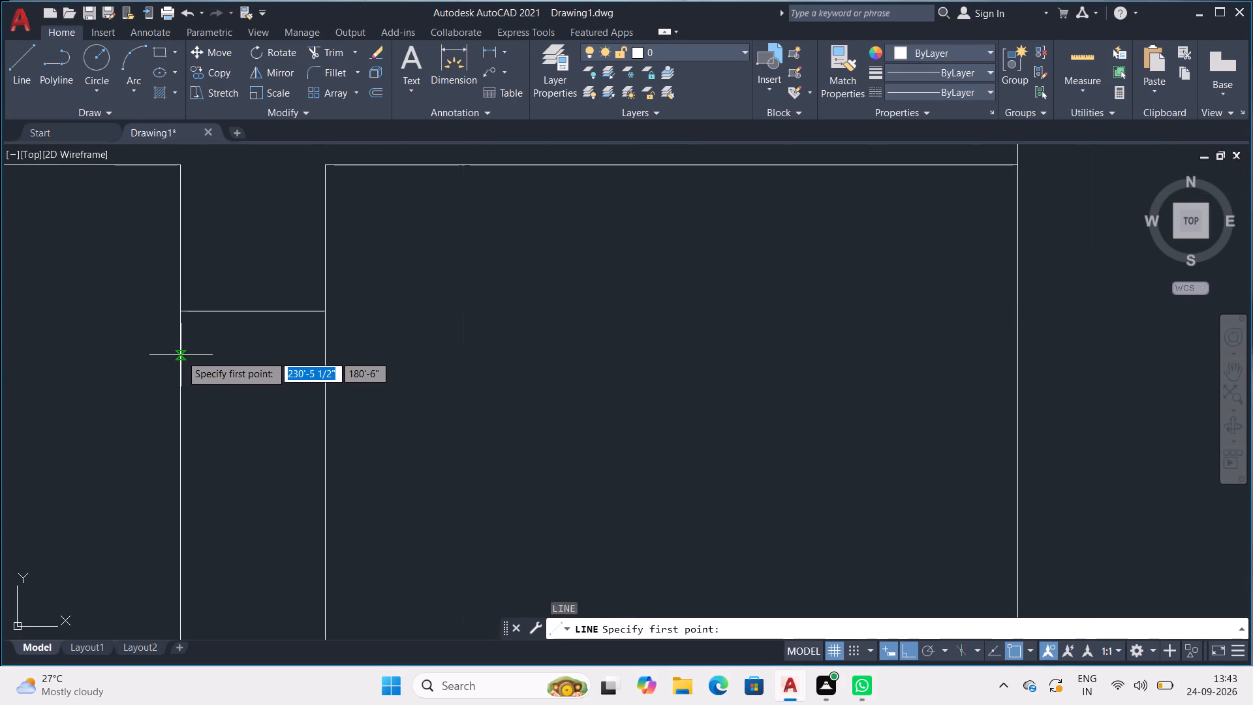
left_click(181, 355)
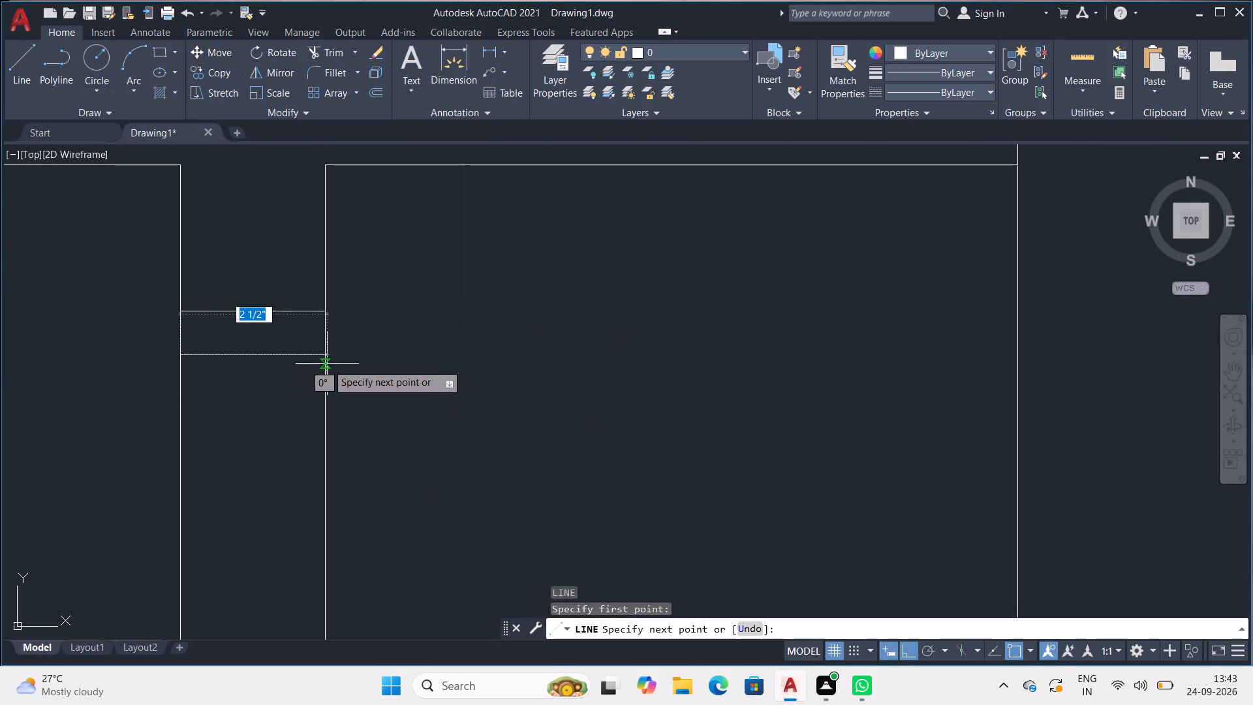
left_click(324, 360)
key("space")
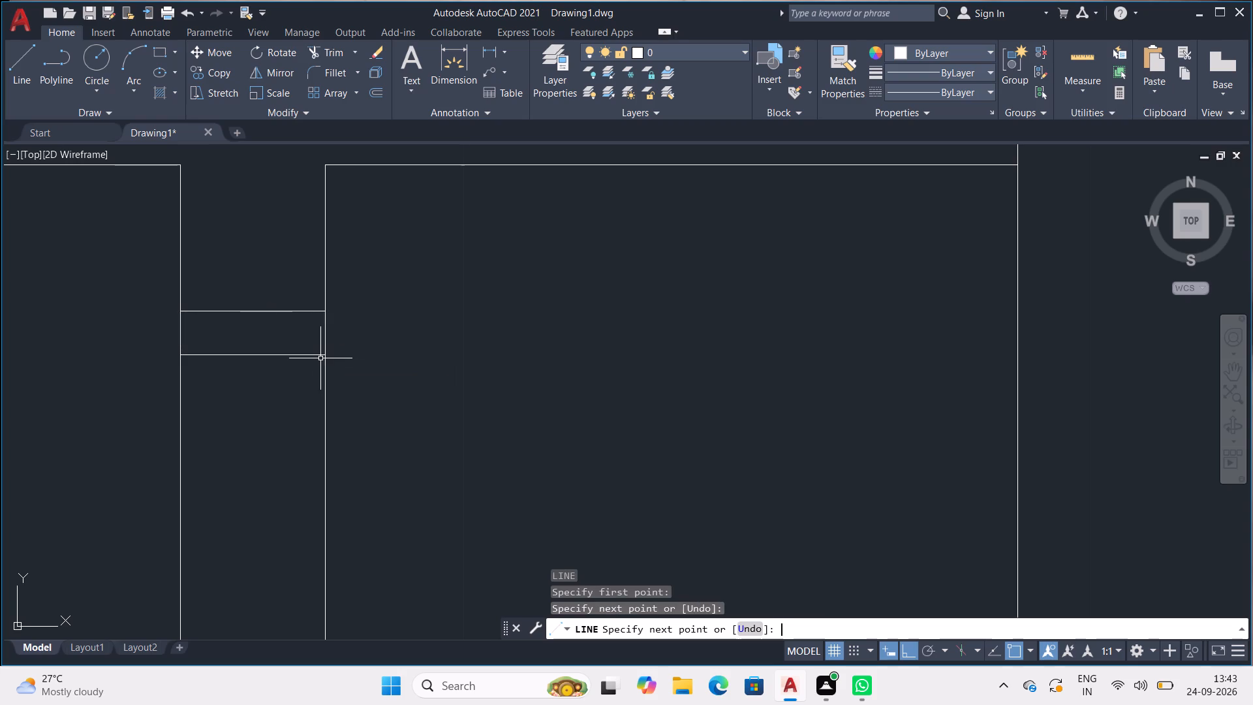
Trim both vertical lines between the notch's bottom and the short horizontal line to leave a gap above the narrow strip.
type("TR")
key("Return")
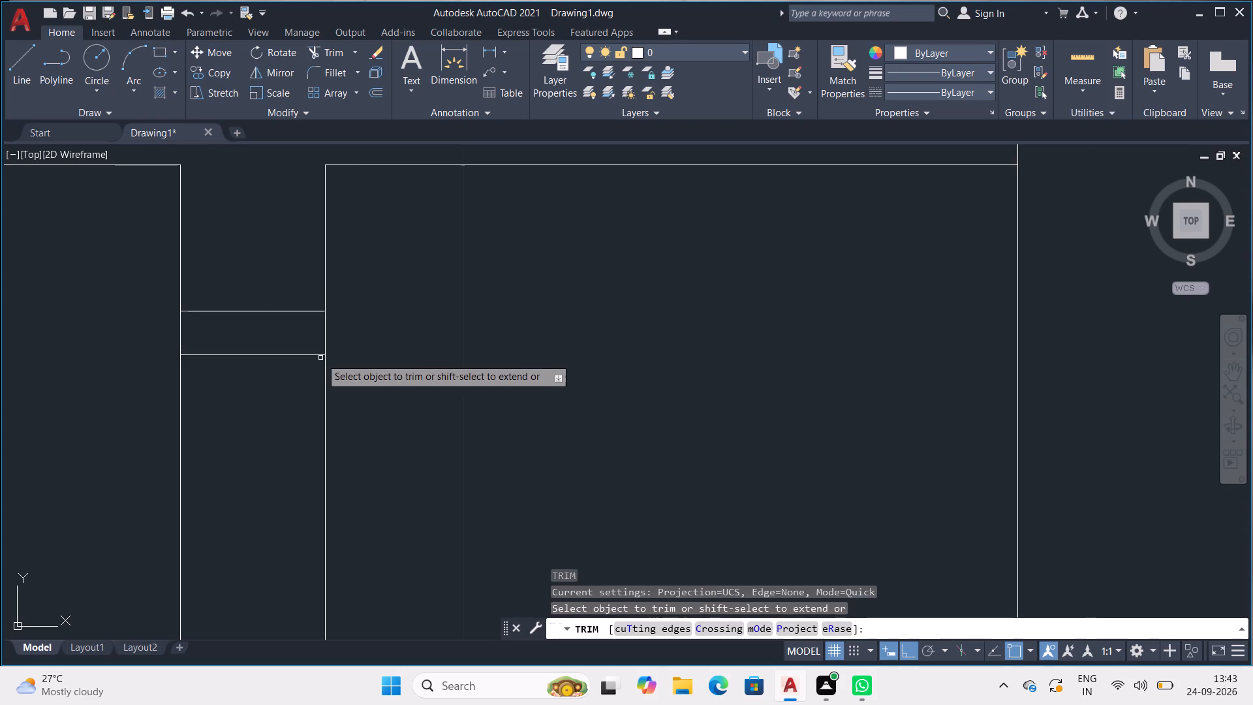
left_click_drag(172, 322, 202, 328)
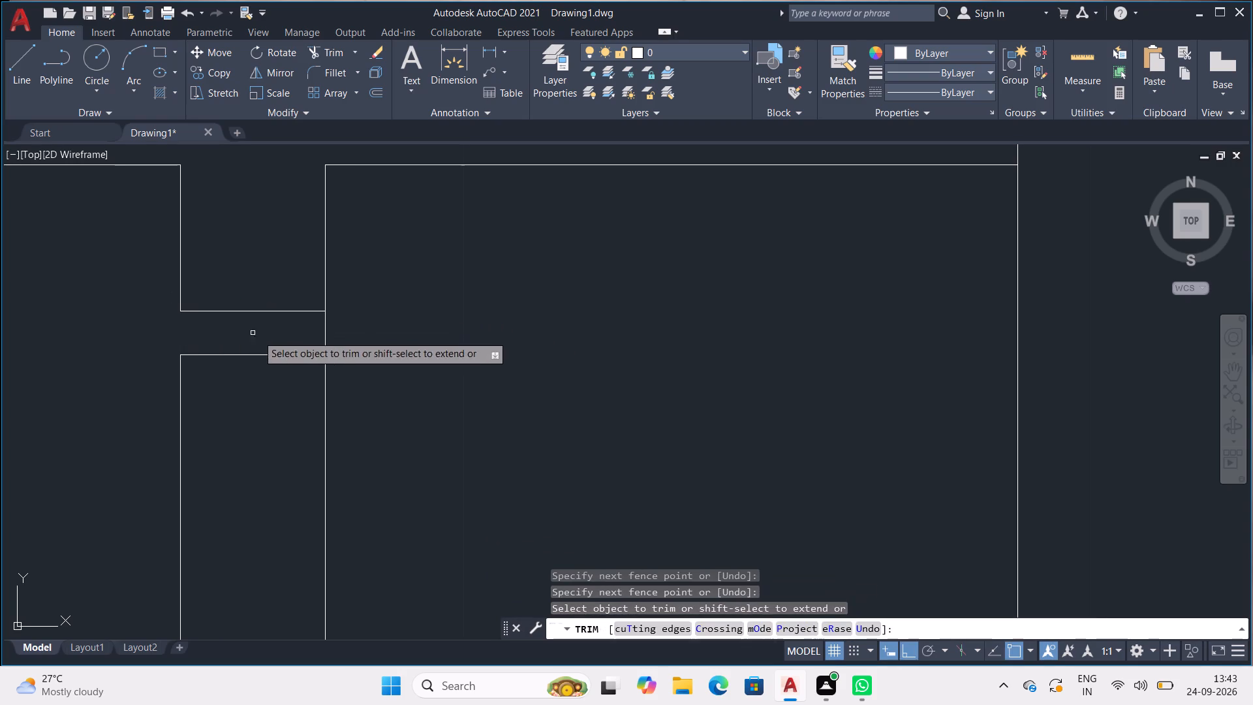
left_click_drag(279, 339, 350, 339)
scroll(356, 338, "down", 4)
middle_click_drag(416, 365, 413, 358)
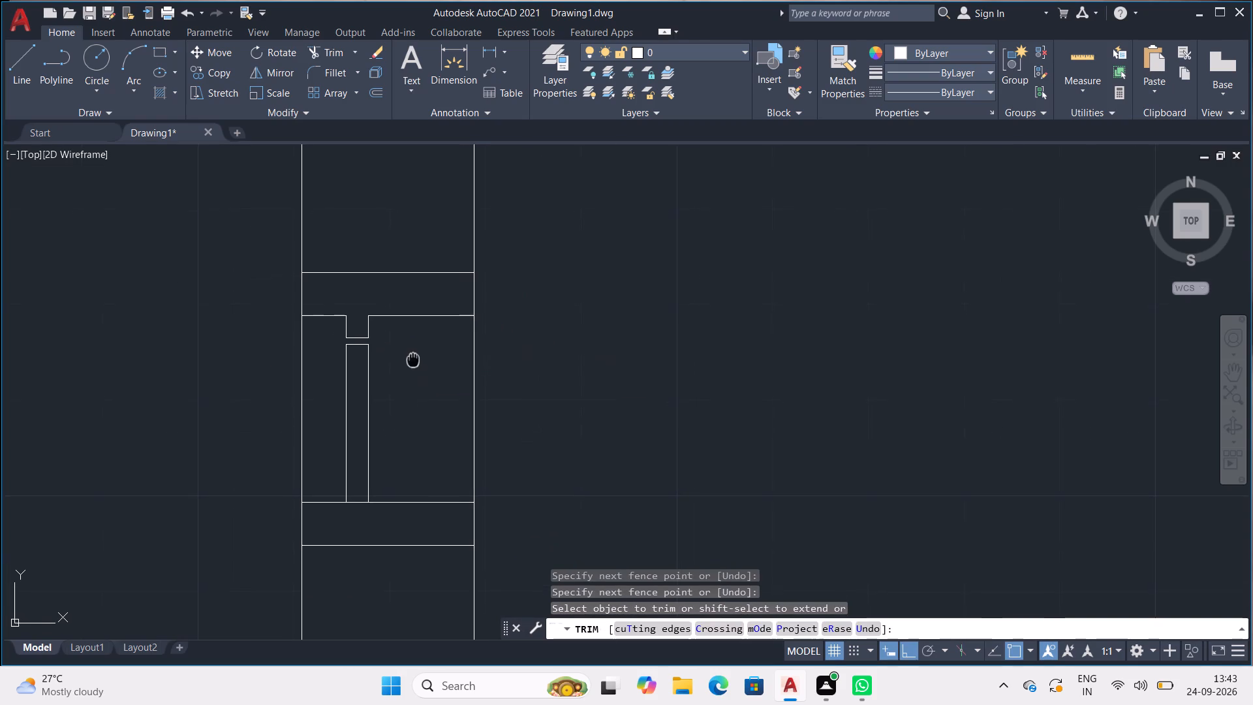
middle_click_drag(413, 358, 420, 345)
key("Escape")
key("Escape")
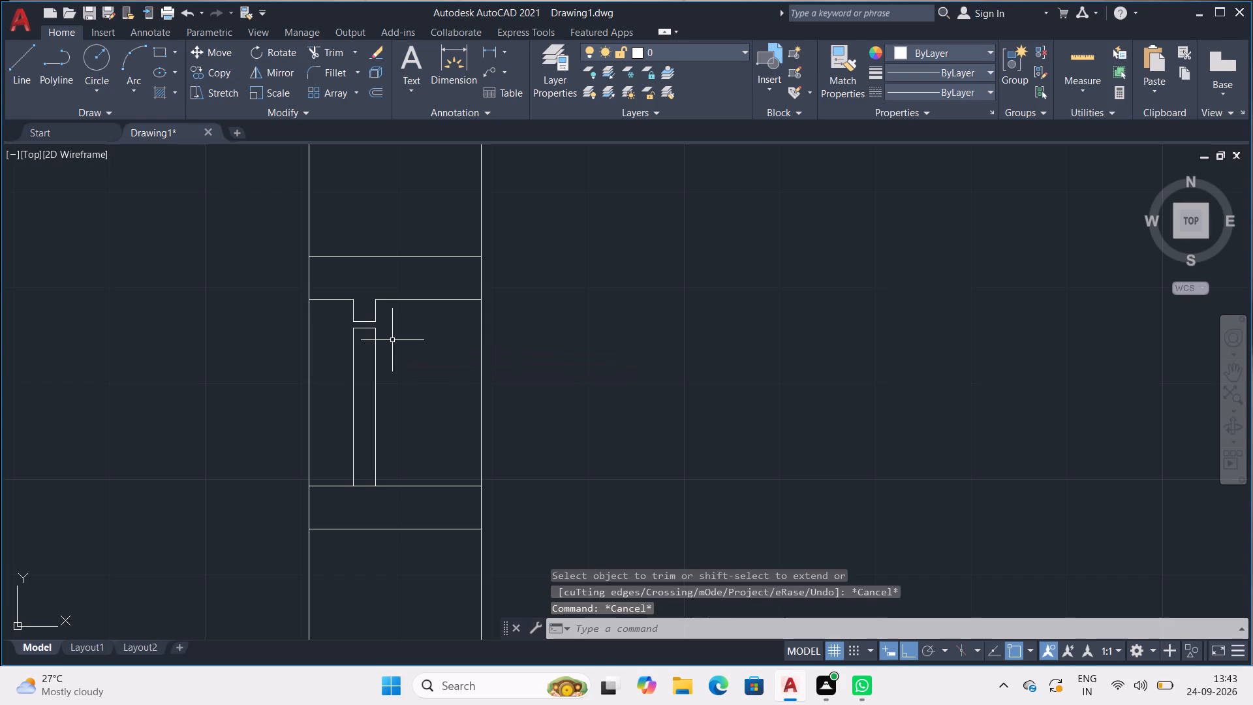
Draw two vertical lines about 1'-7 1/2" long between the upper and lower bands, close to the pillar's right edge.
key("l")
key("Return")
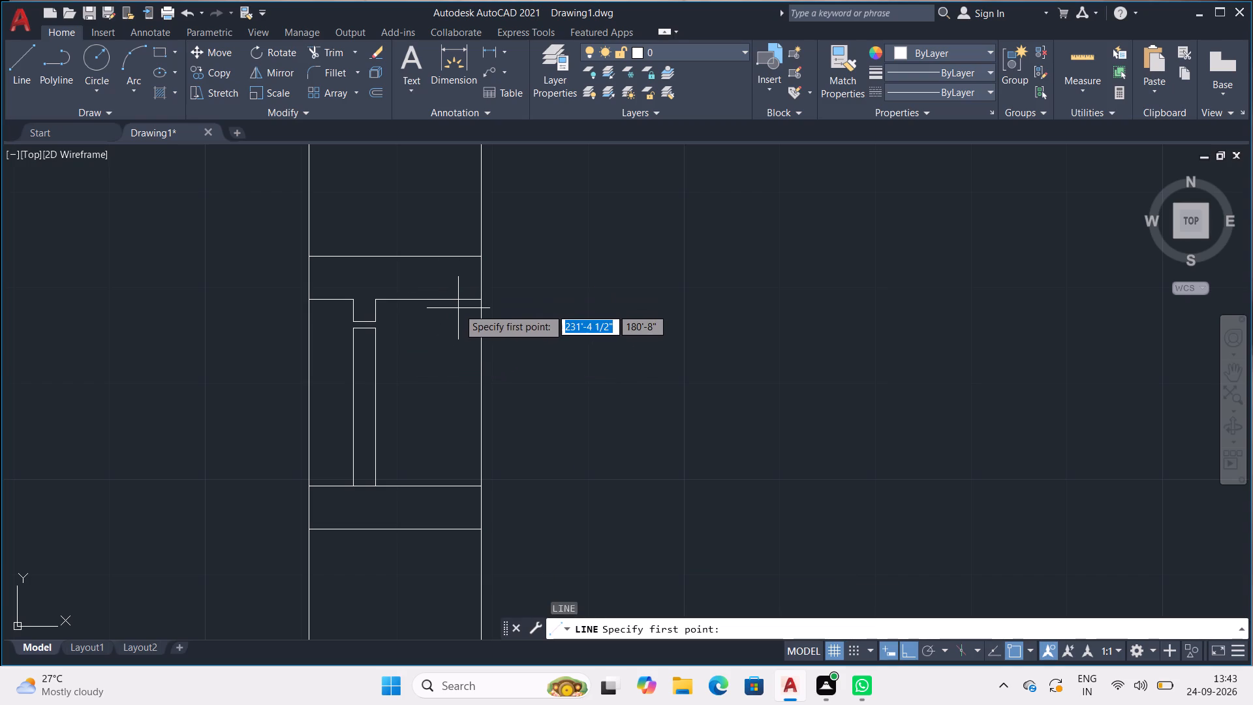
scroll(457, 307, "up", 2)
middle_click_drag(453, 303, 379, 210)
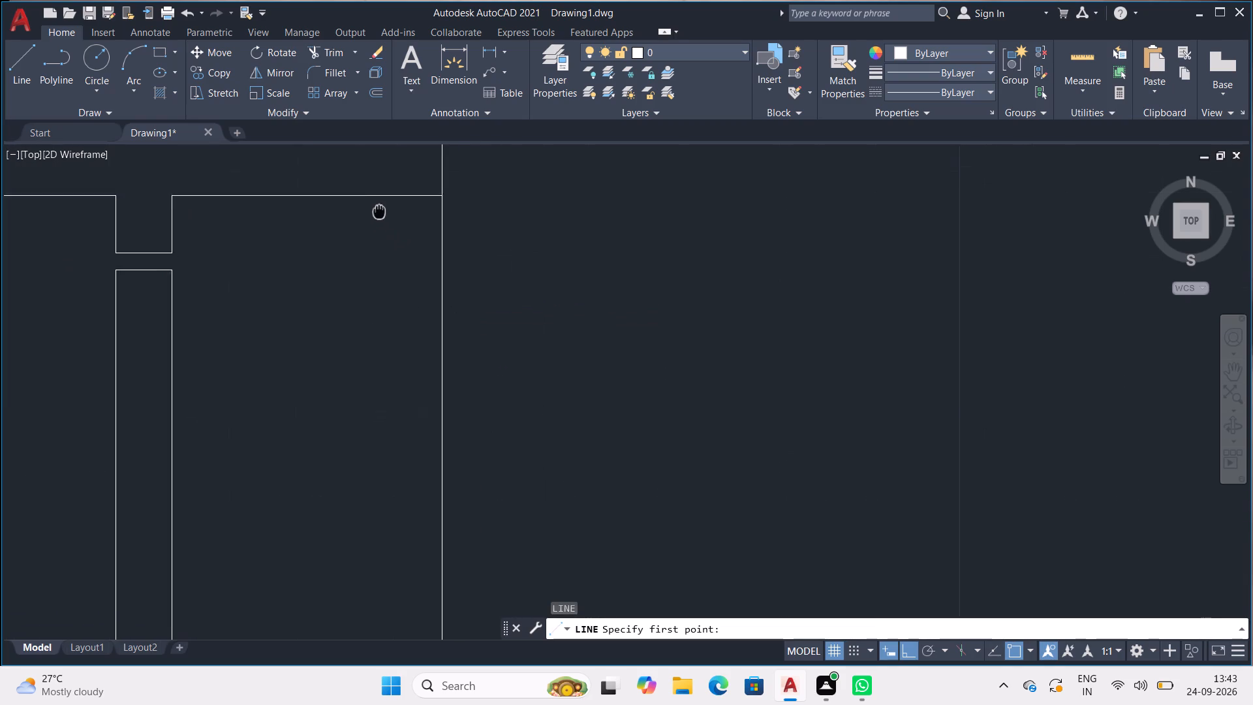
middle_click_drag(379, 210, 378, 193)
scroll(396, 207, "down", 1)
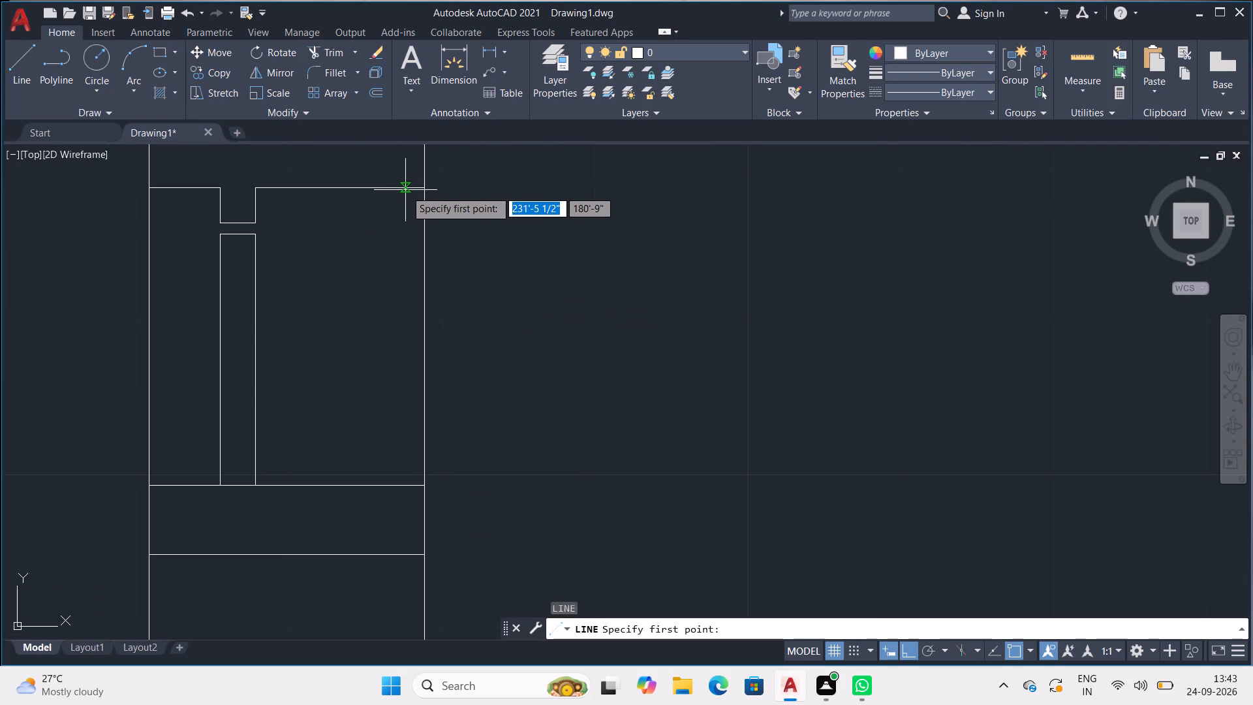
left_click(409, 188)
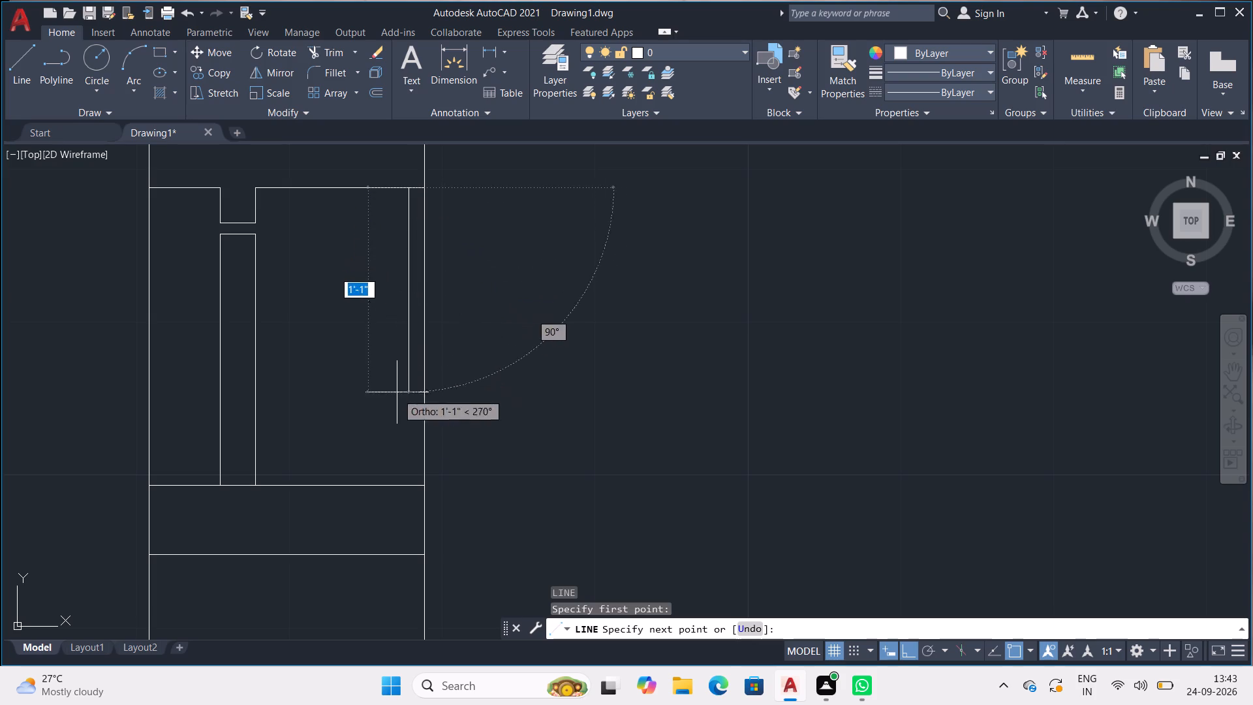
left_click(405, 486)
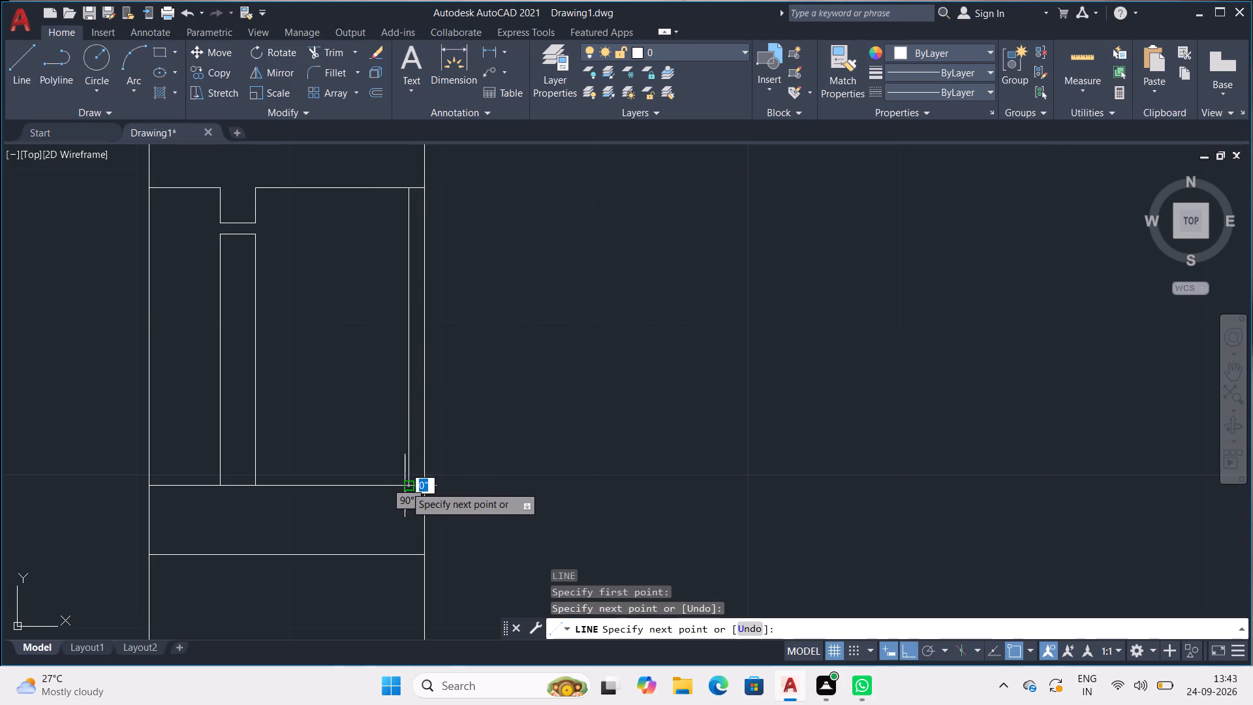
left_click(393, 486)
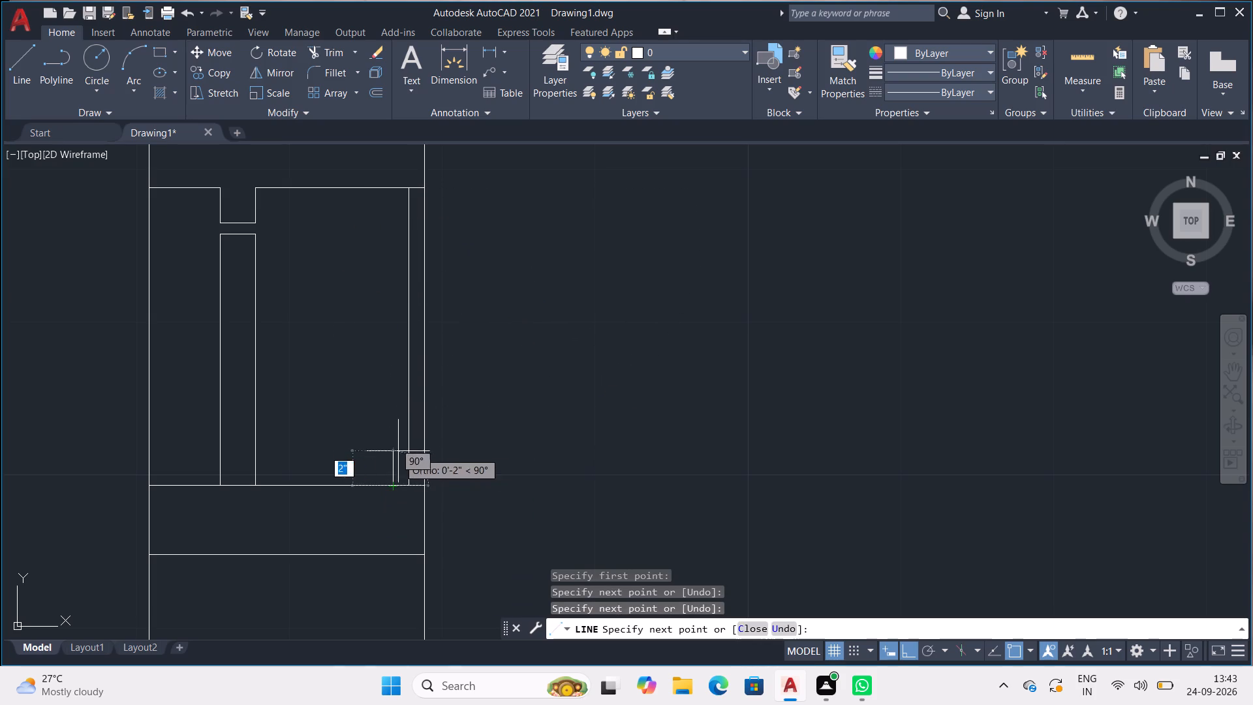
left_click(393, 189)
key("Escape")
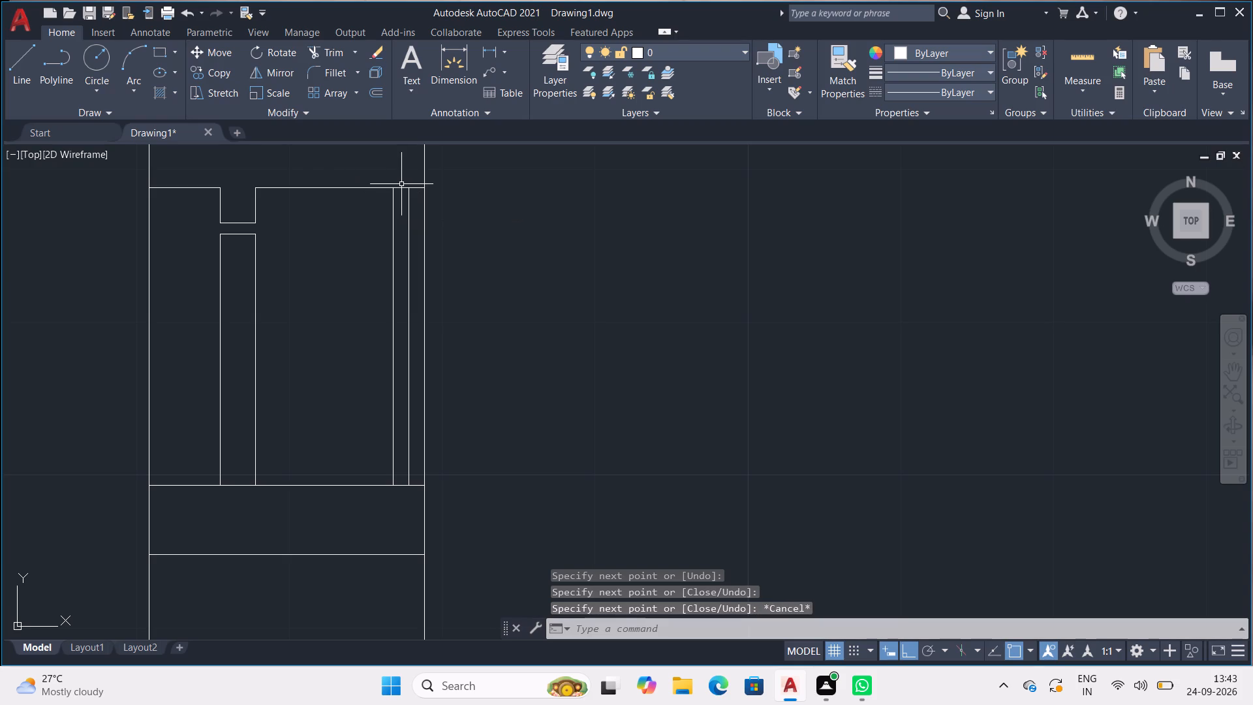
Hatch the last pillar's shaft above the upper band and below the lower band with the ANSI32 pattern.
scroll(401, 244, "down", 3)
middle_click_drag(374, 266, 468, 339)
scroll(377, 277, "down", 1)
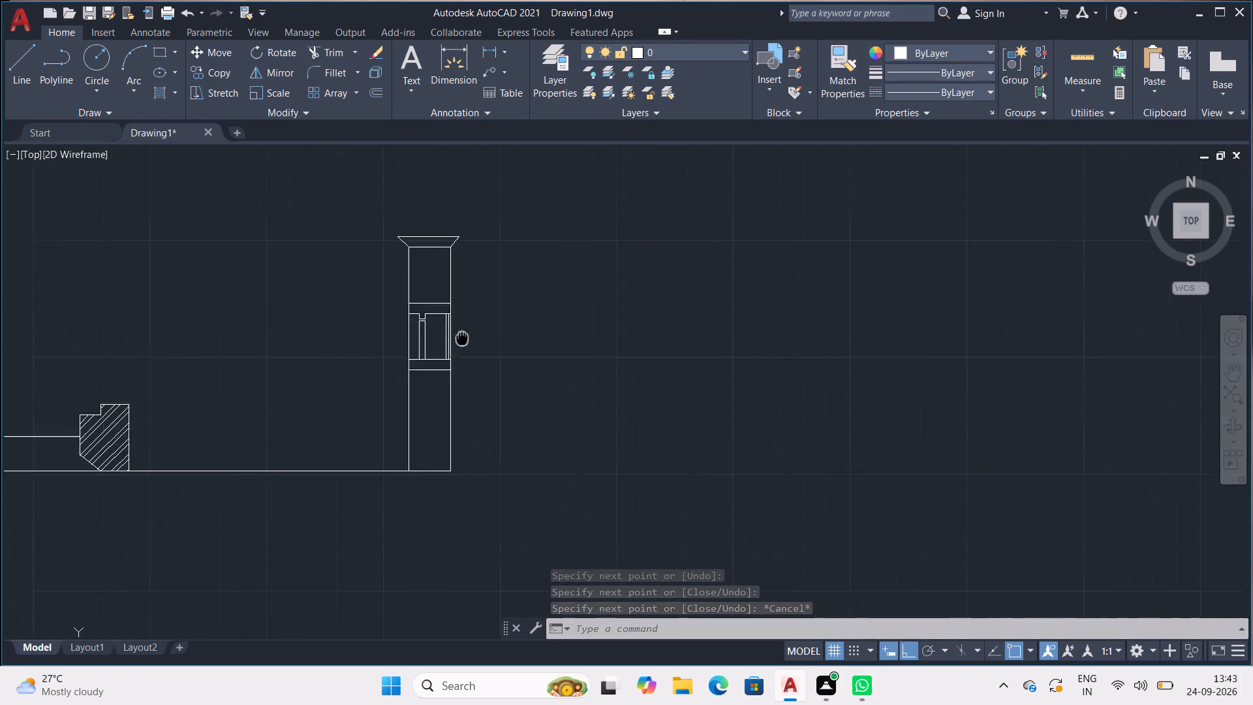
middle_click_drag(468, 339, 831, 437)
key("h")
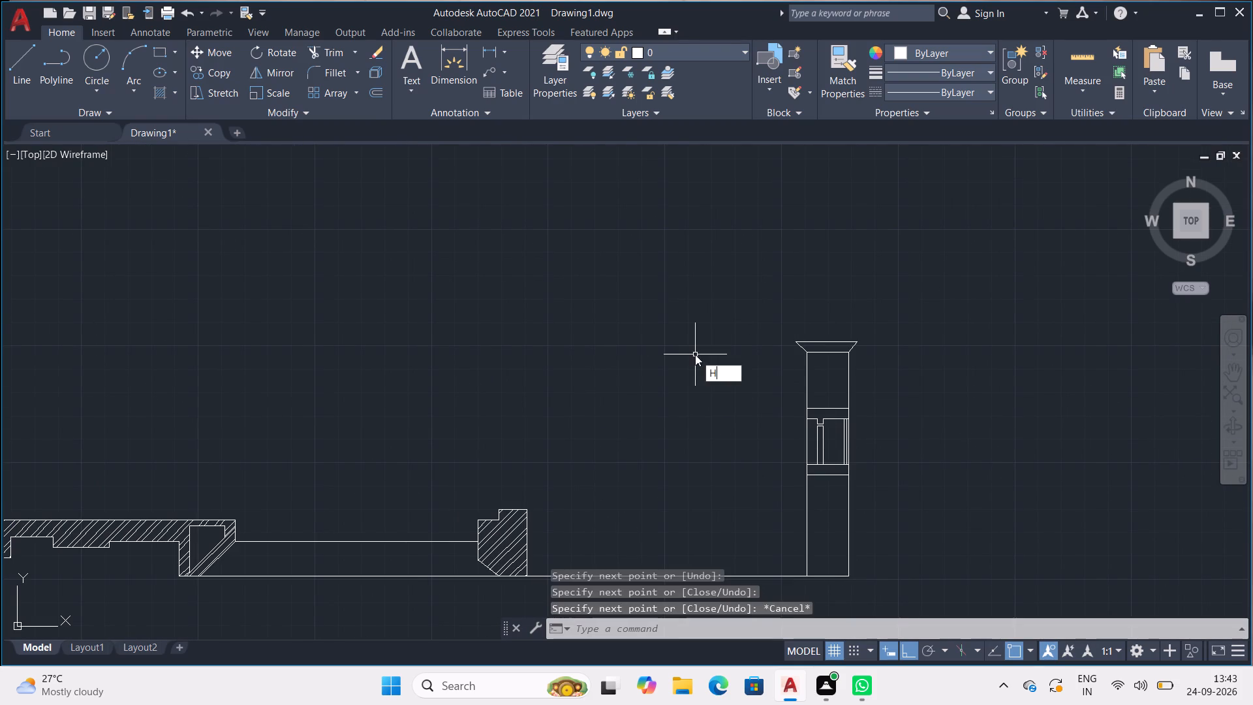
key("Return")
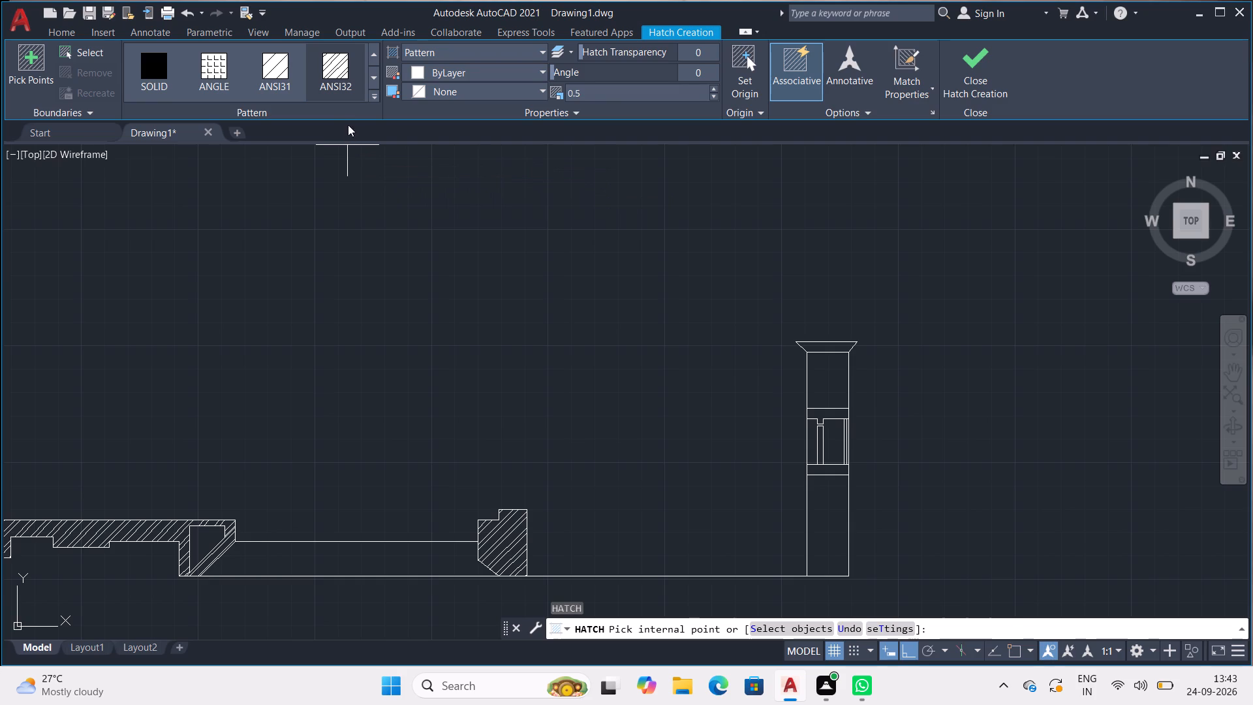
left_click(341, 66)
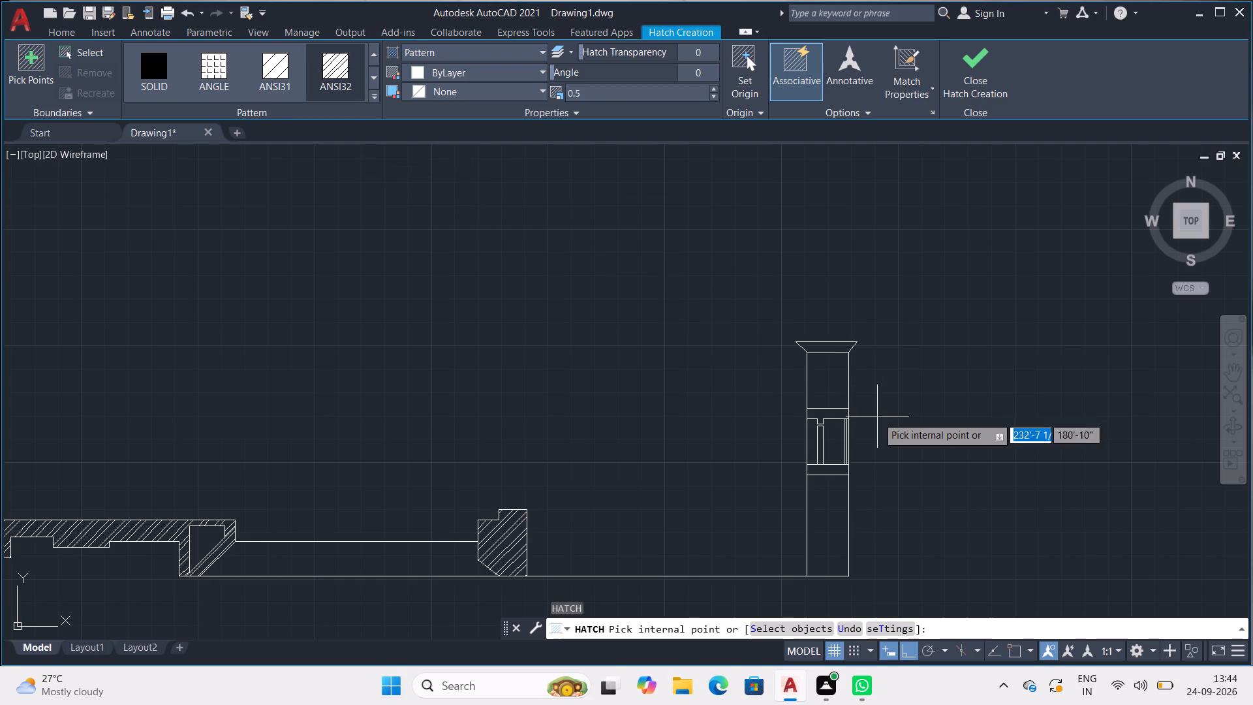
left_click(829, 383)
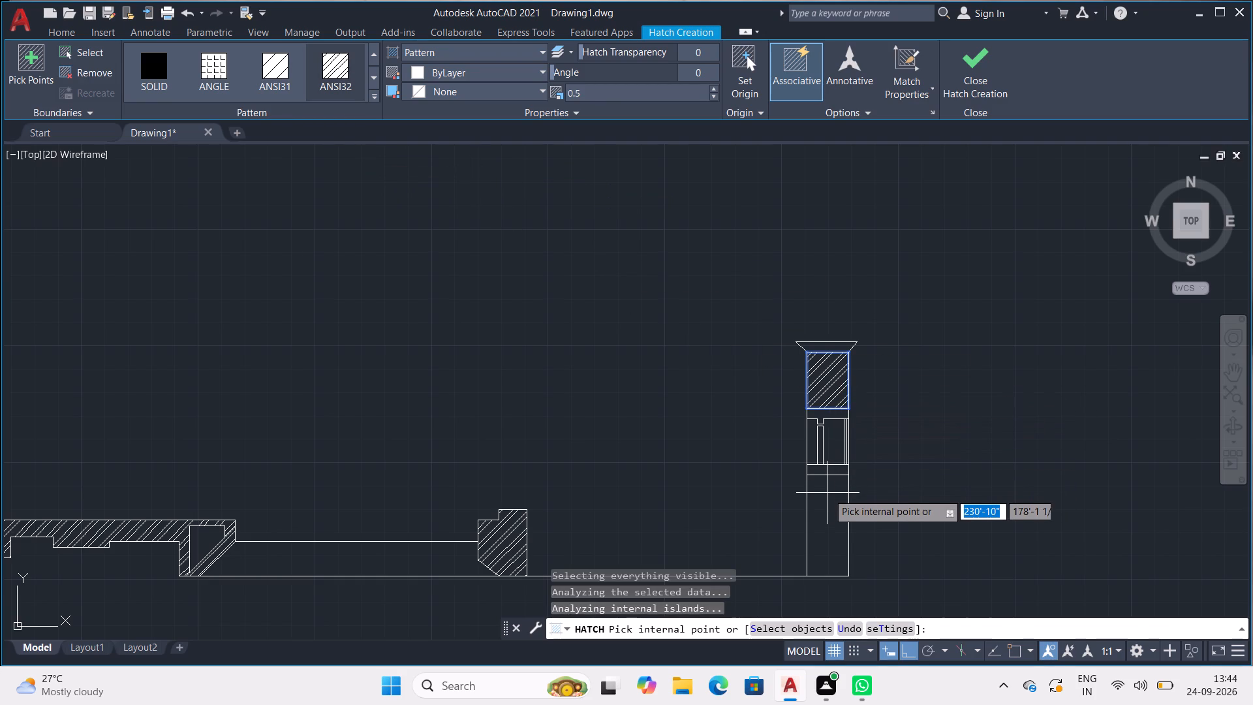
left_click(828, 493)
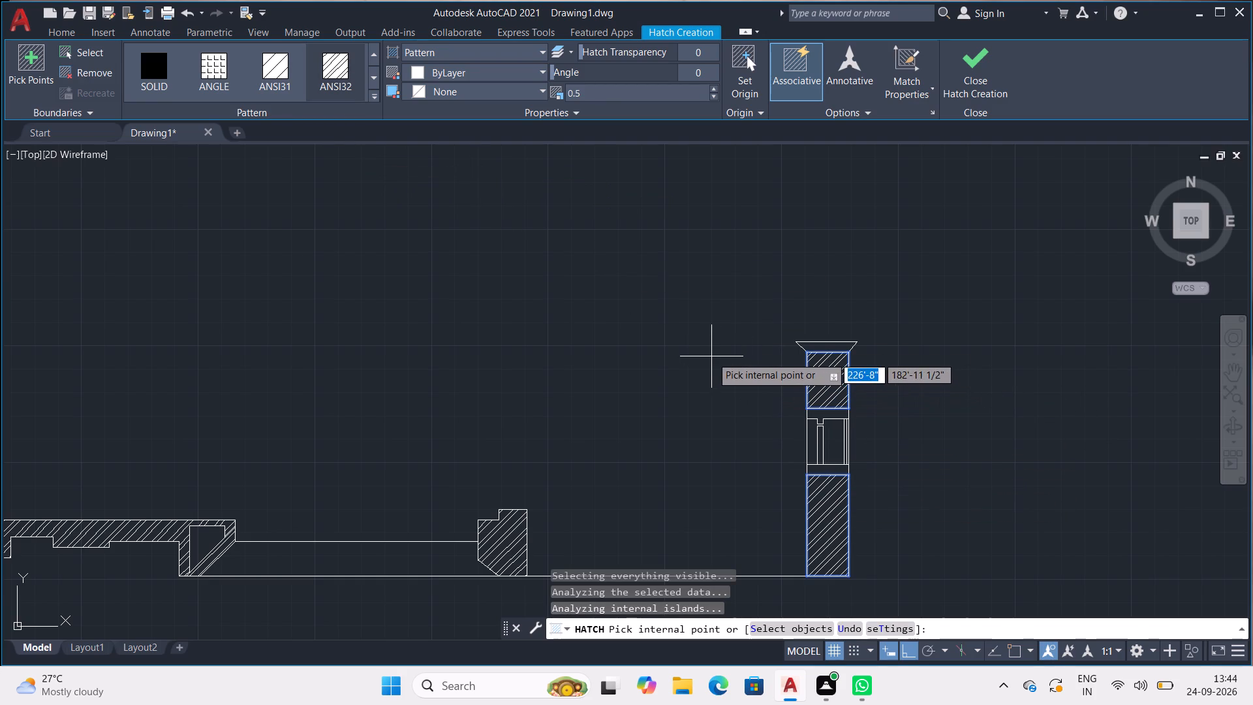
scroll(678, 343, "down", 2)
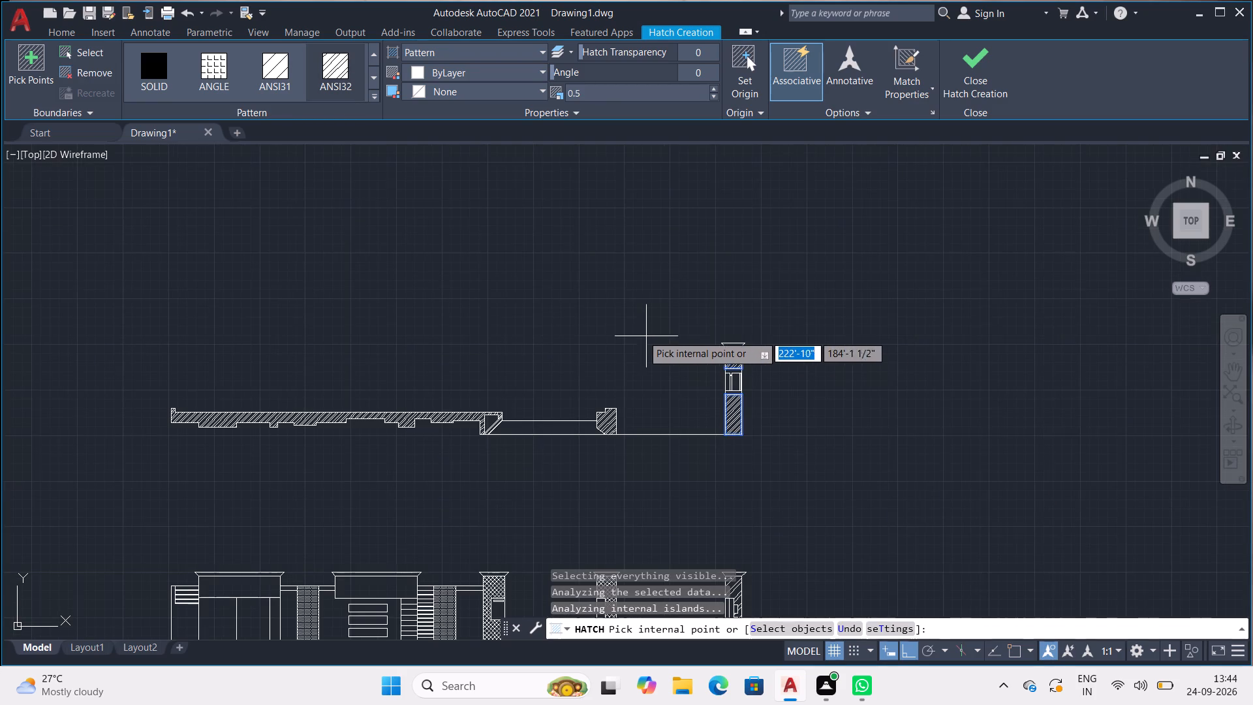
middle_click_drag(637, 332, 679, 289)
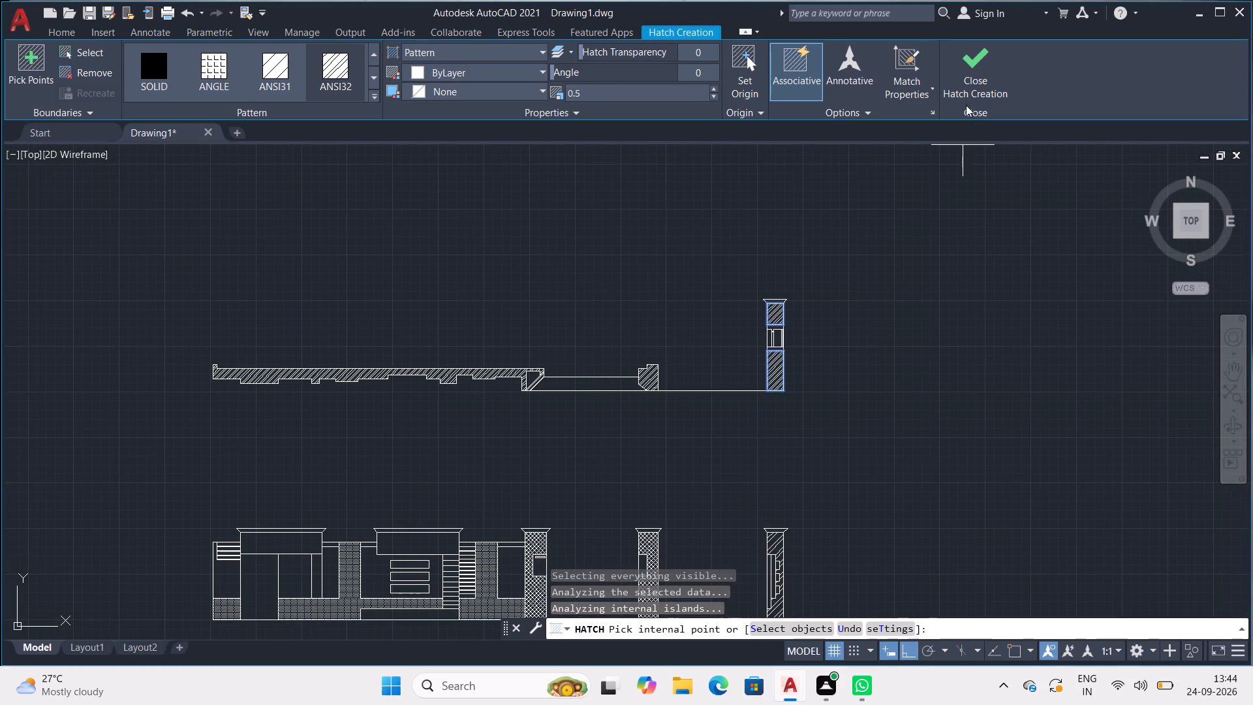
left_click(966, 99)
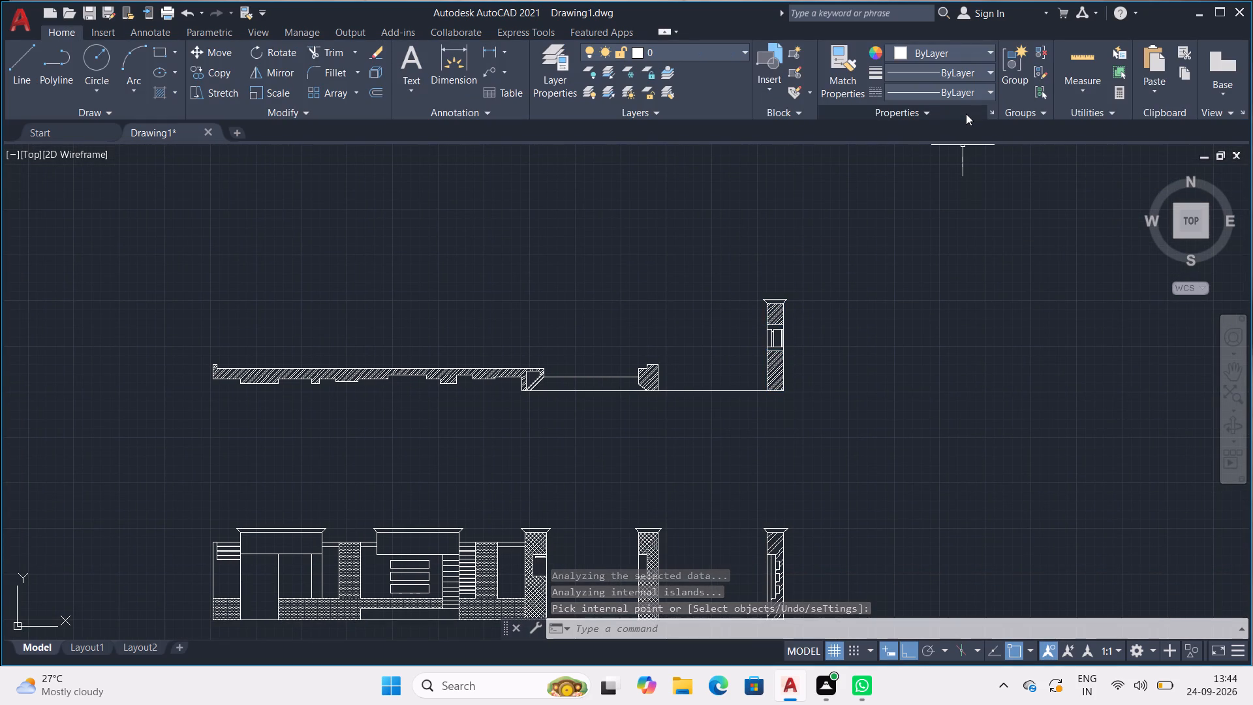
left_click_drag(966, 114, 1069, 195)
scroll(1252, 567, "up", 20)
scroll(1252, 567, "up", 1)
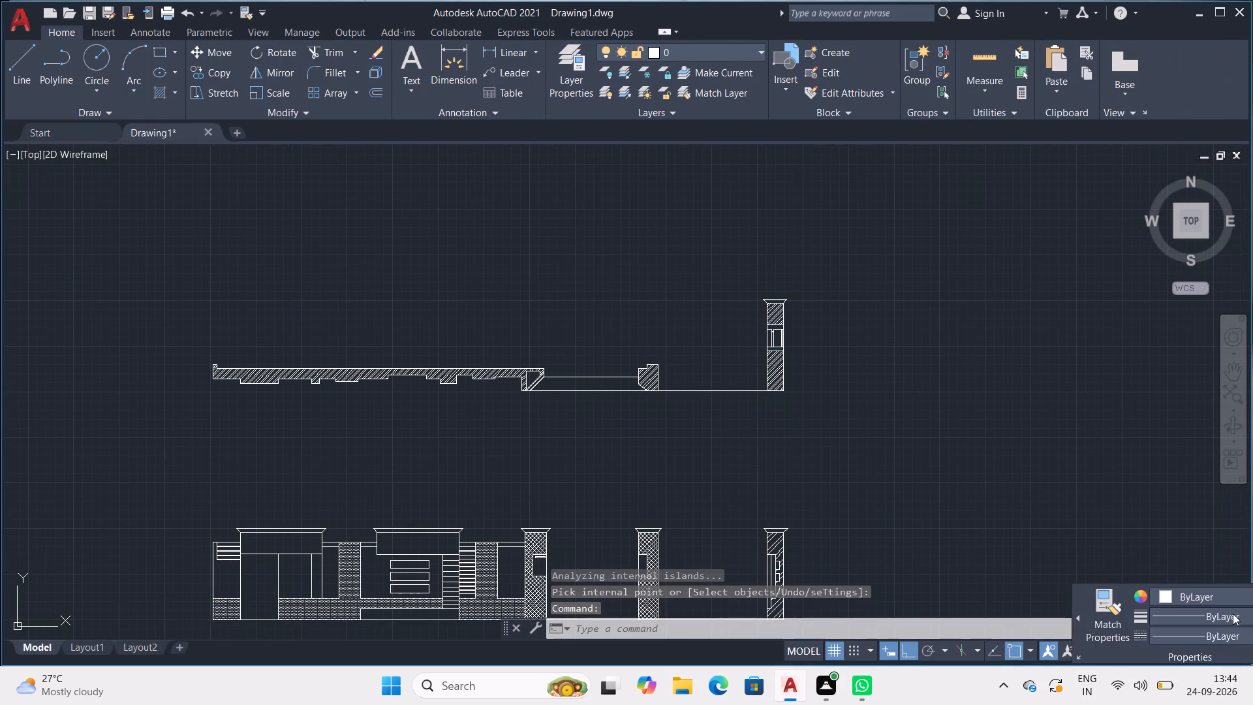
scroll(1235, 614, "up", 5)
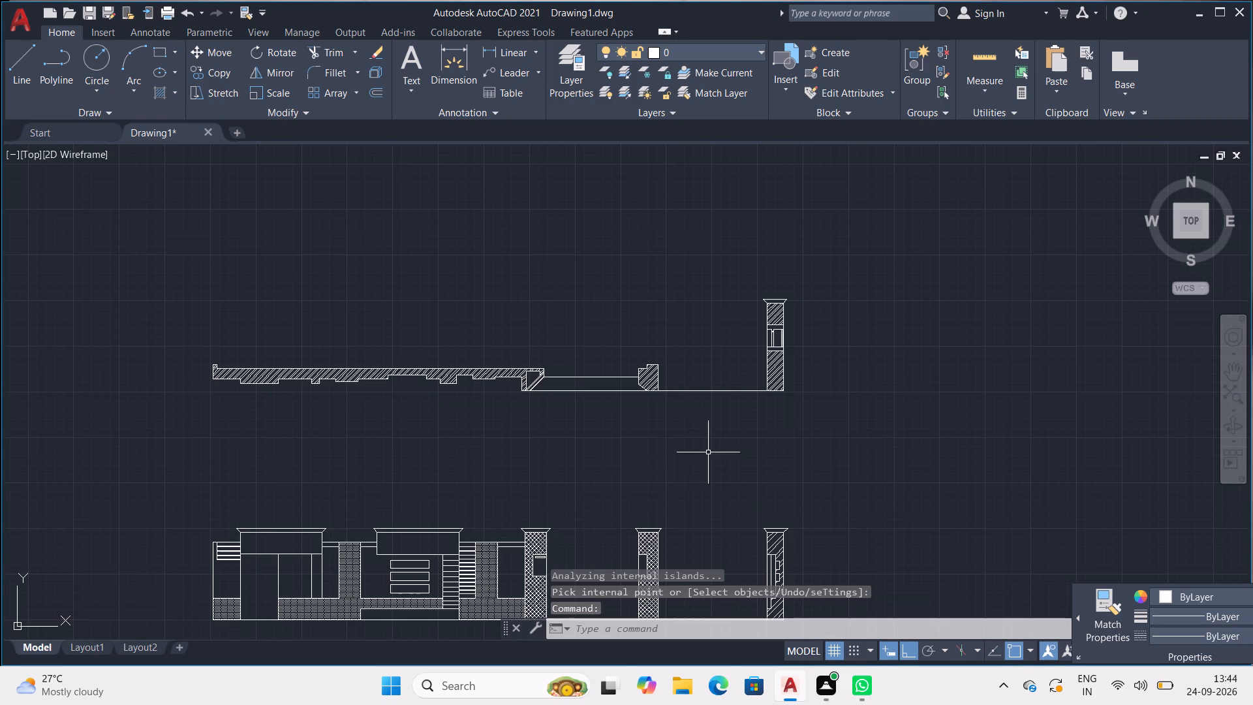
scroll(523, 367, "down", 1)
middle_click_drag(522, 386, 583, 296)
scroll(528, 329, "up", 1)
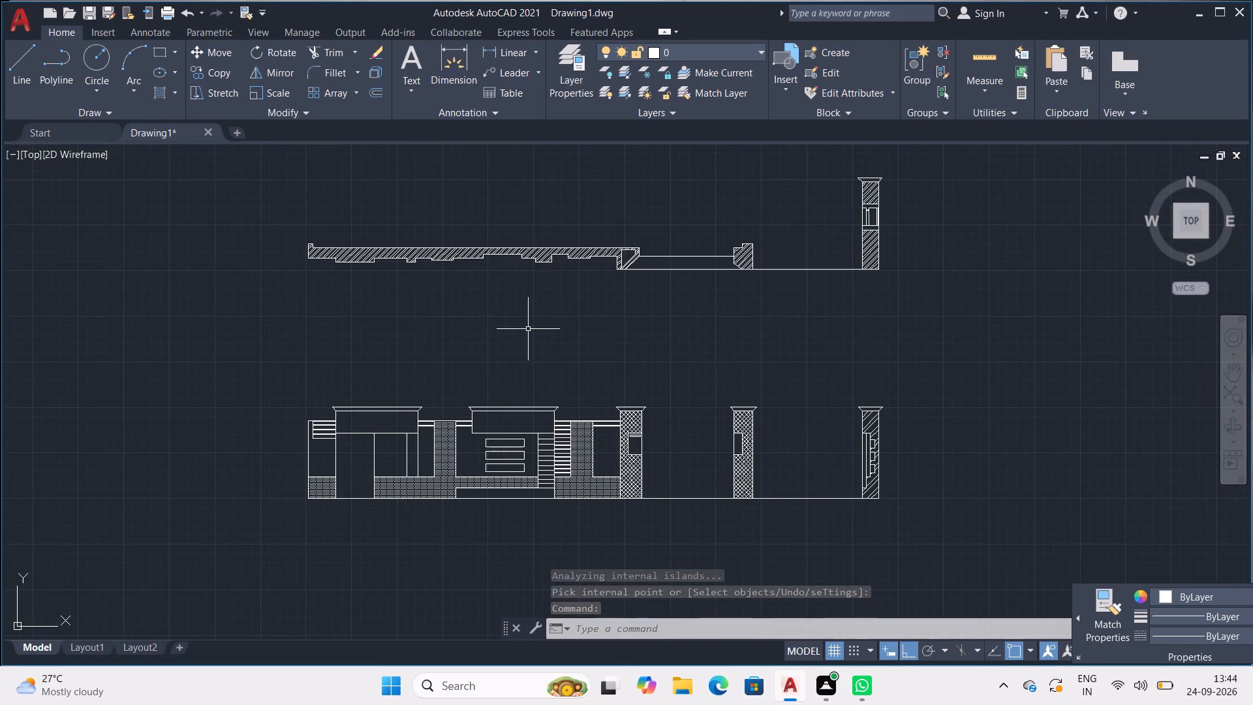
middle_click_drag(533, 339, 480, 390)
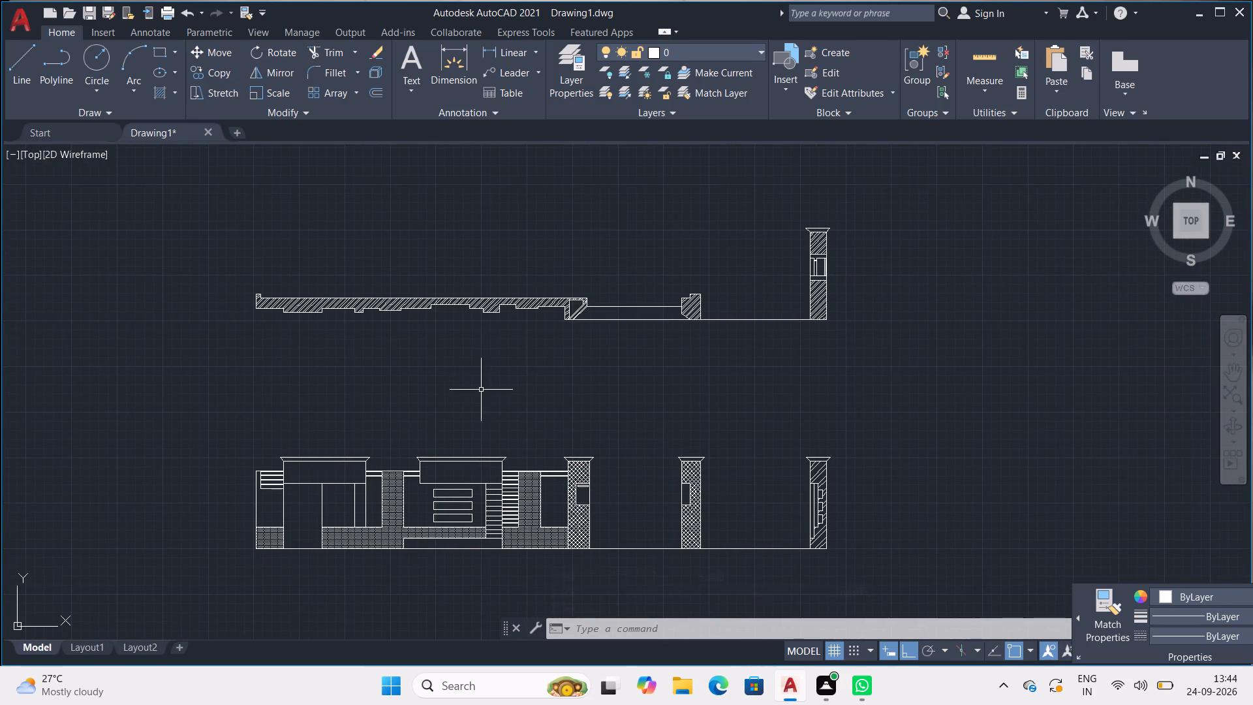
Save the drawing under the name BOUNDARY WALL.
left_click(25, 14)
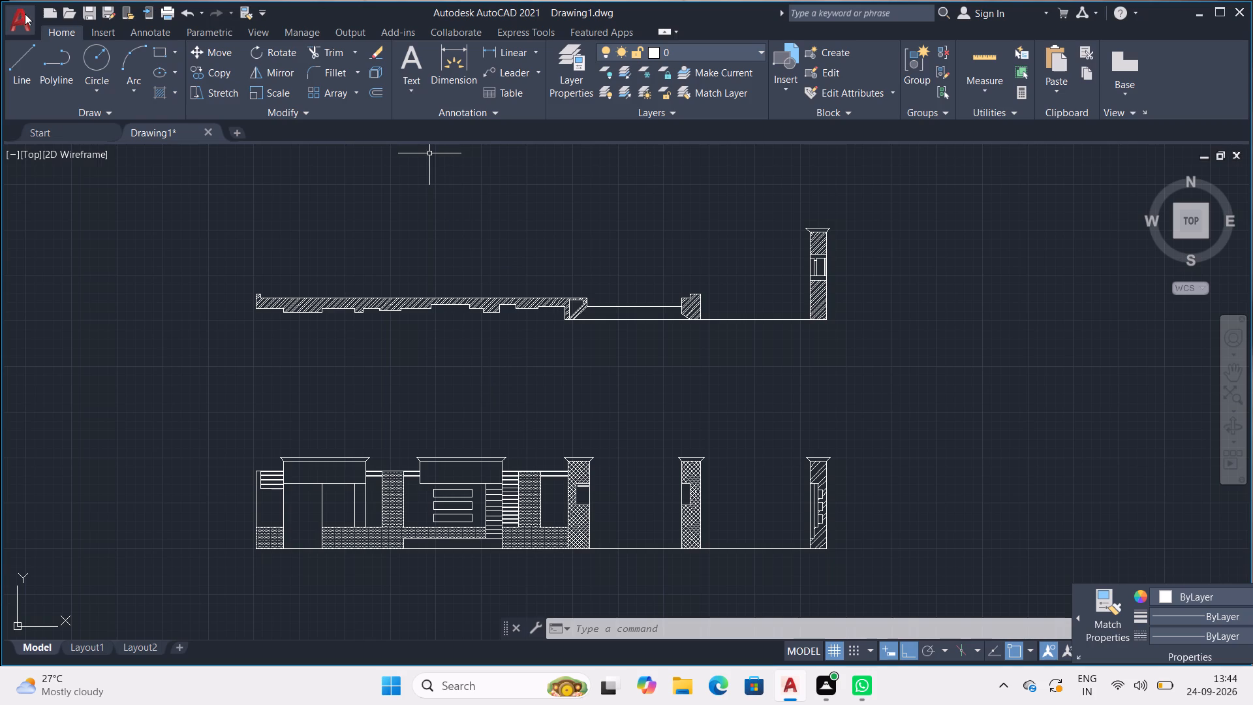
left_click(43, 216)
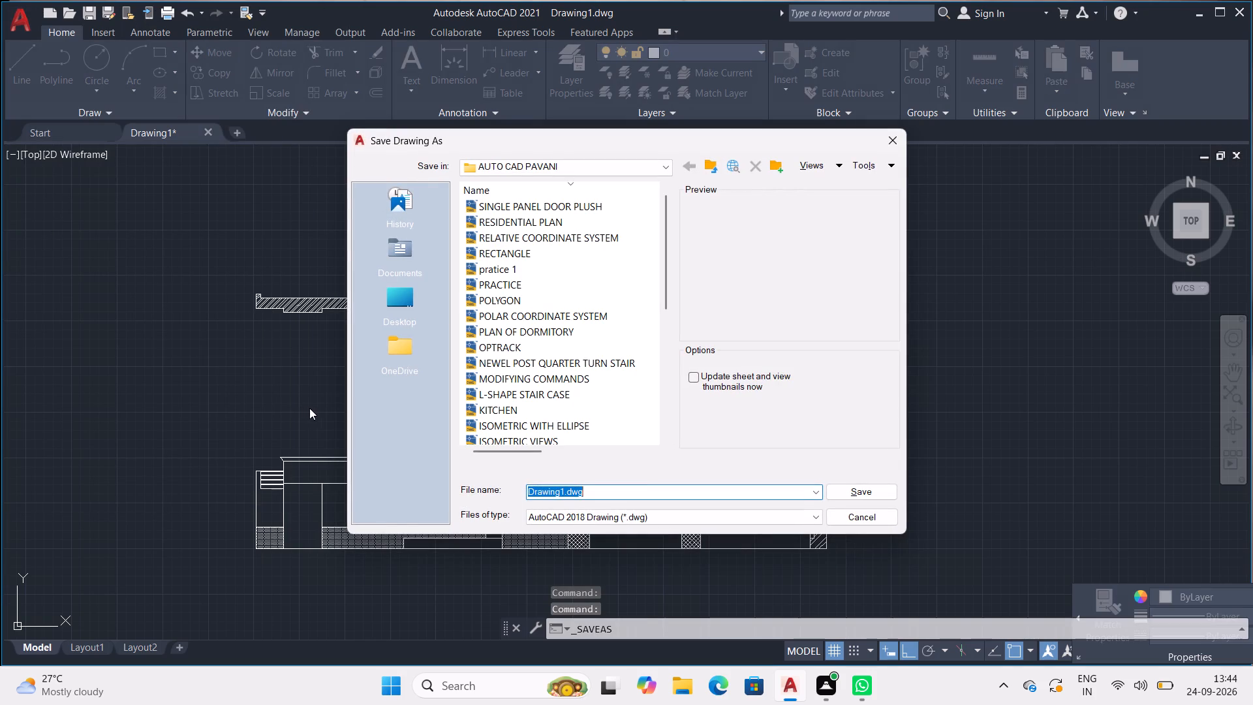
key("BackSpace")
type("BOUNDARY WALL")
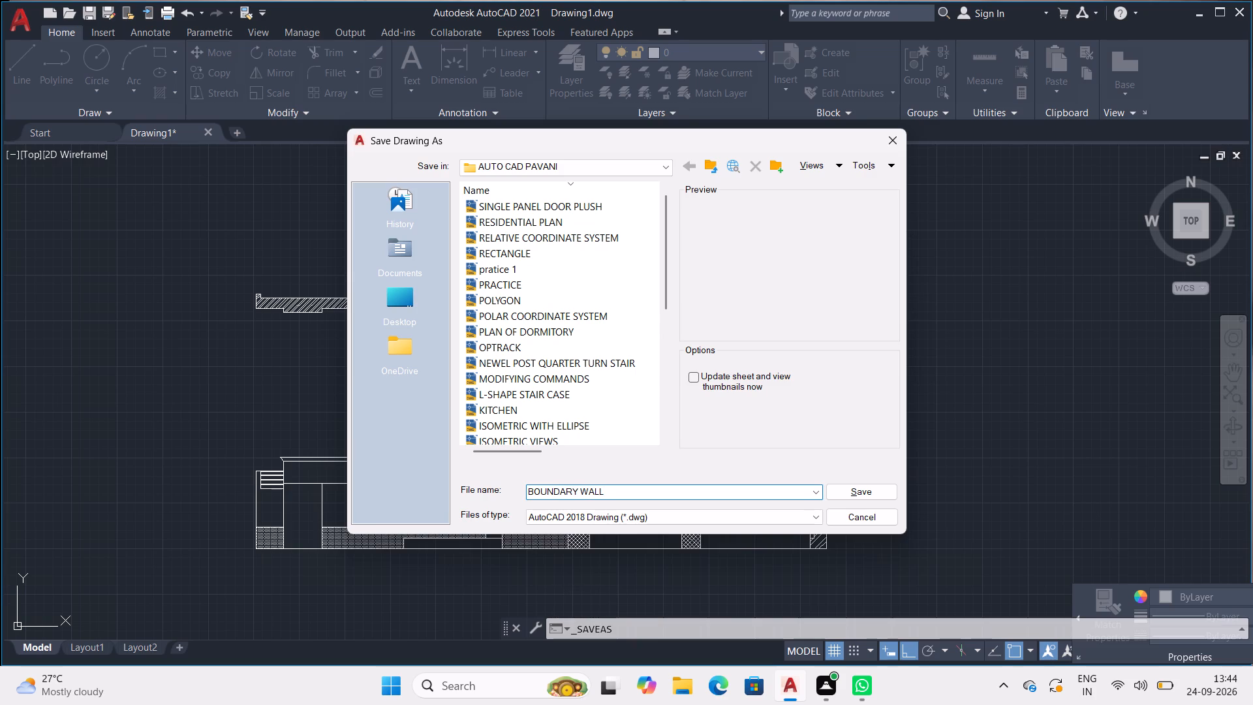
left_click(851, 494)
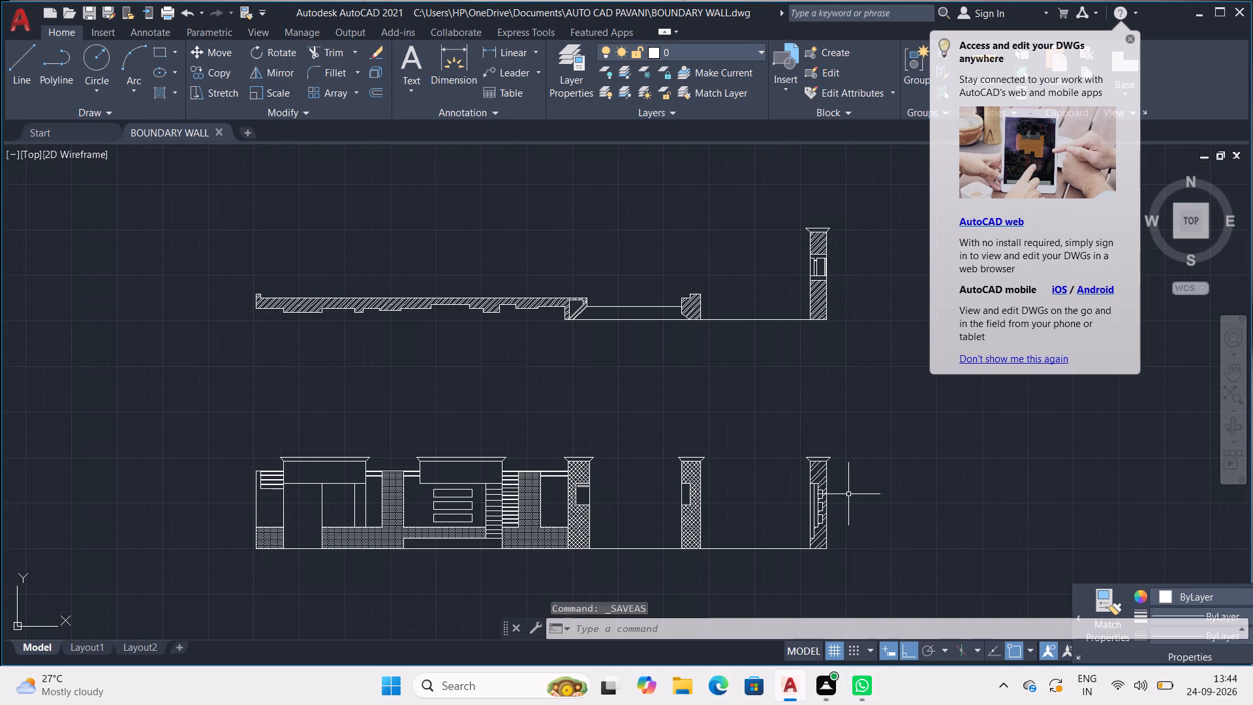
left_click(1129, 39)
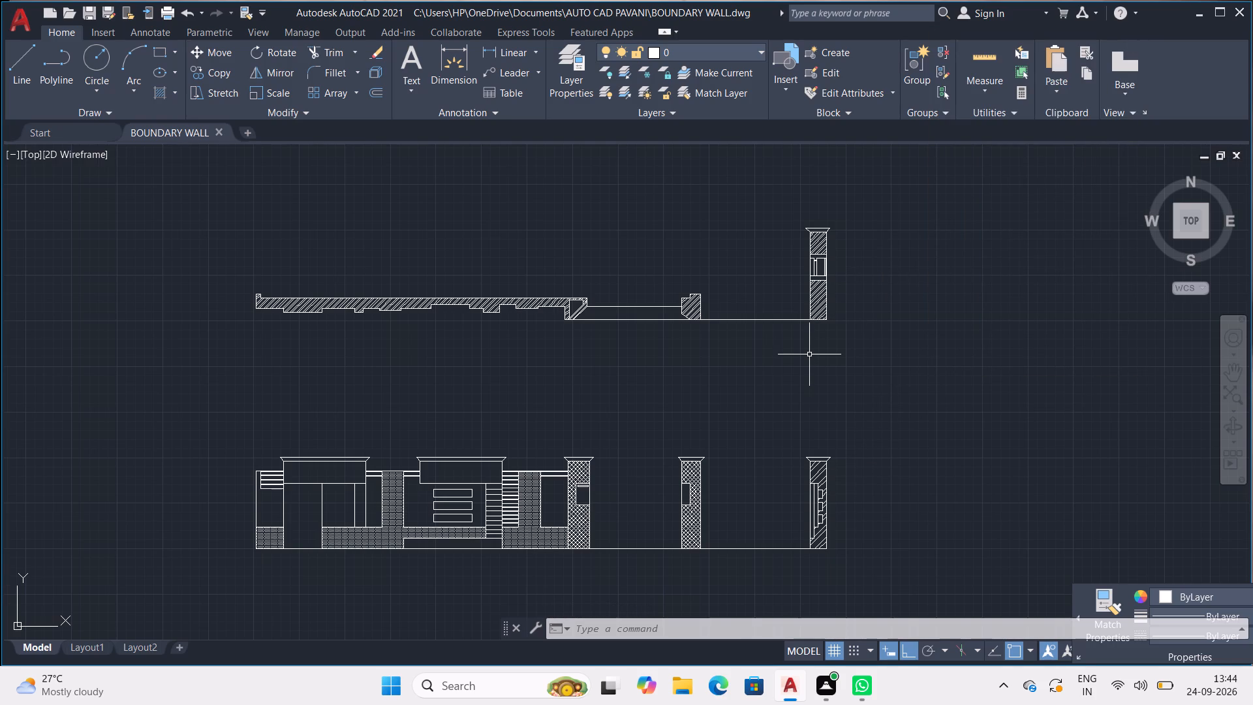
Set up a plot with the previous plot's settings and a plot window enclosing both the plan and the elevation.
key("ctrl+p")
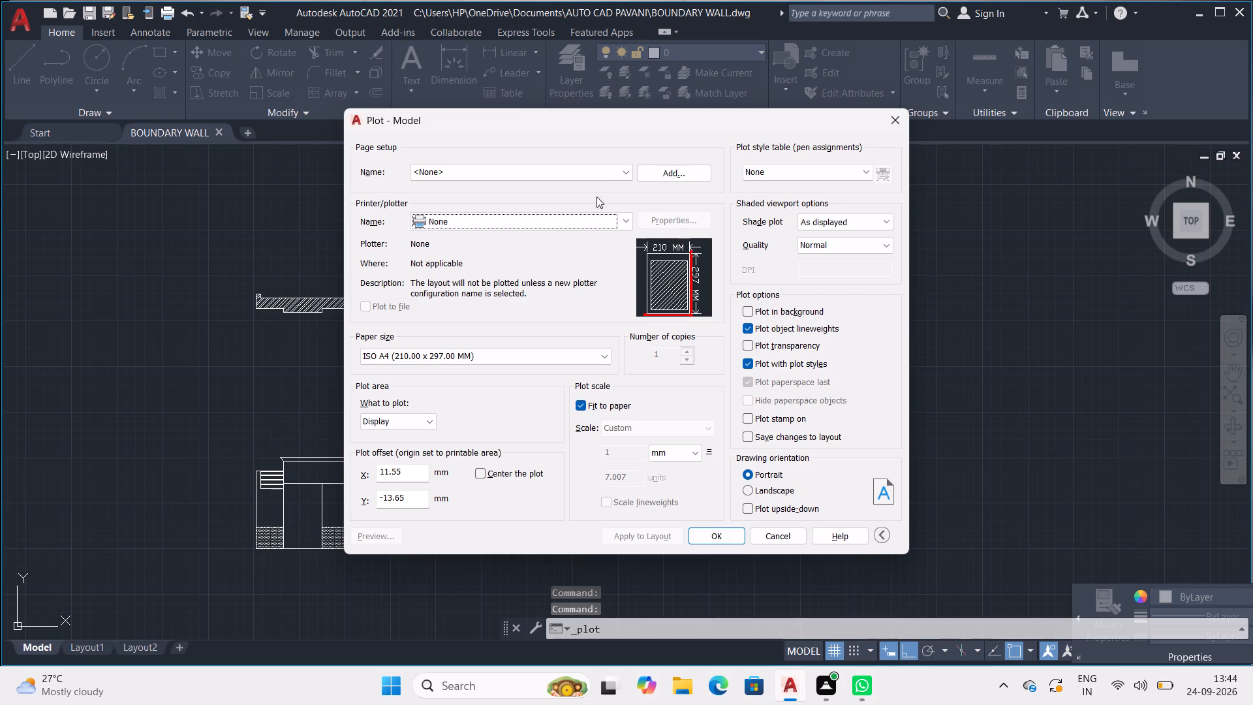
left_click(611, 170)
left_click(548, 195)
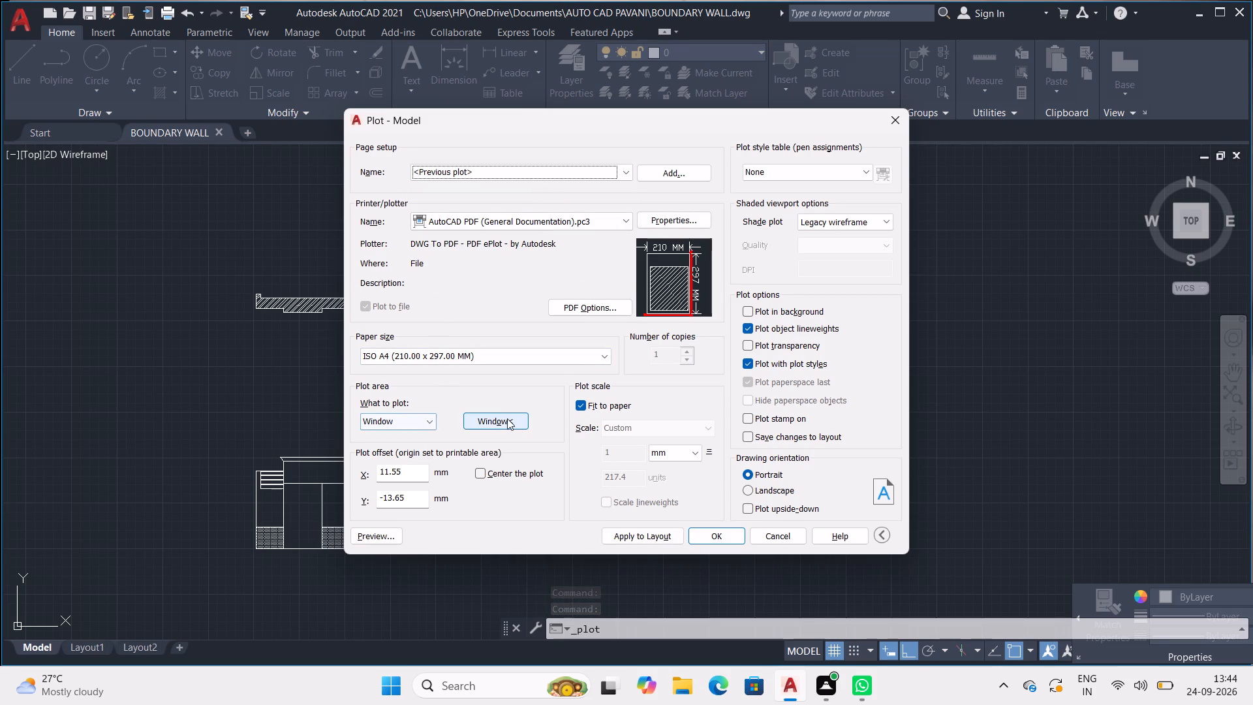
left_click(507, 418)
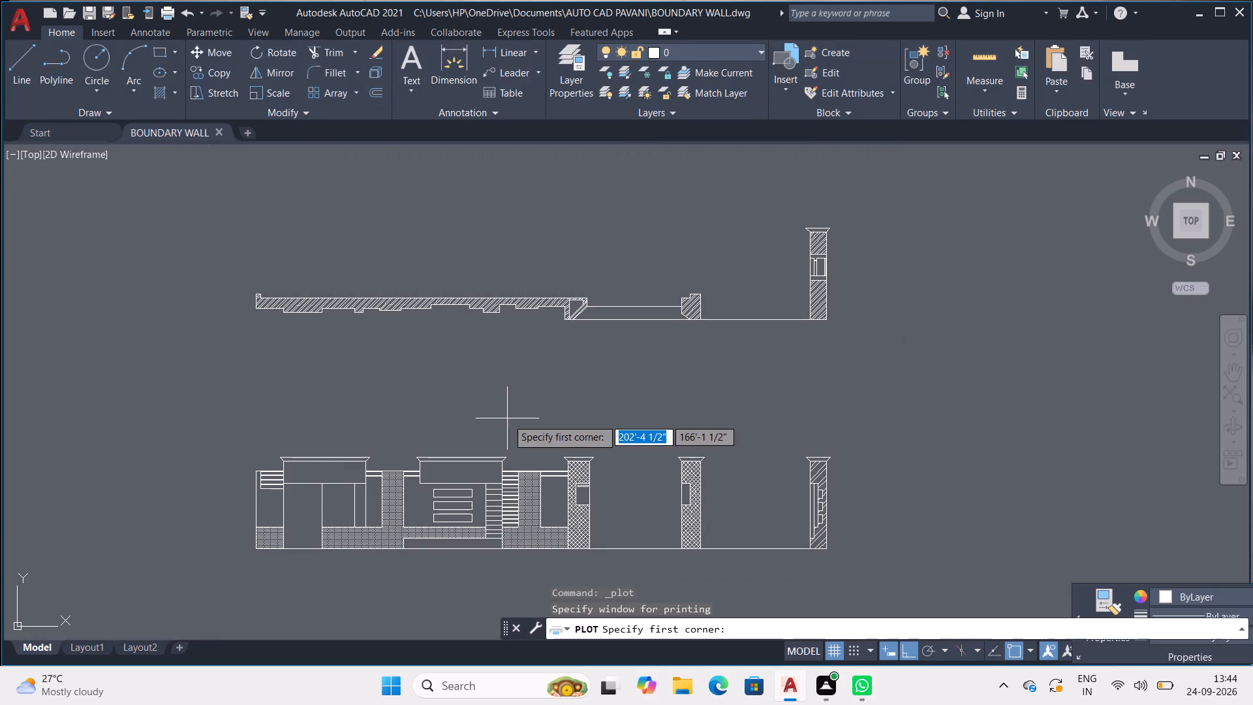
scroll(306, 260, "down", 3)
middle_click_drag(303, 257, 472, 279)
left_click(427, 211)
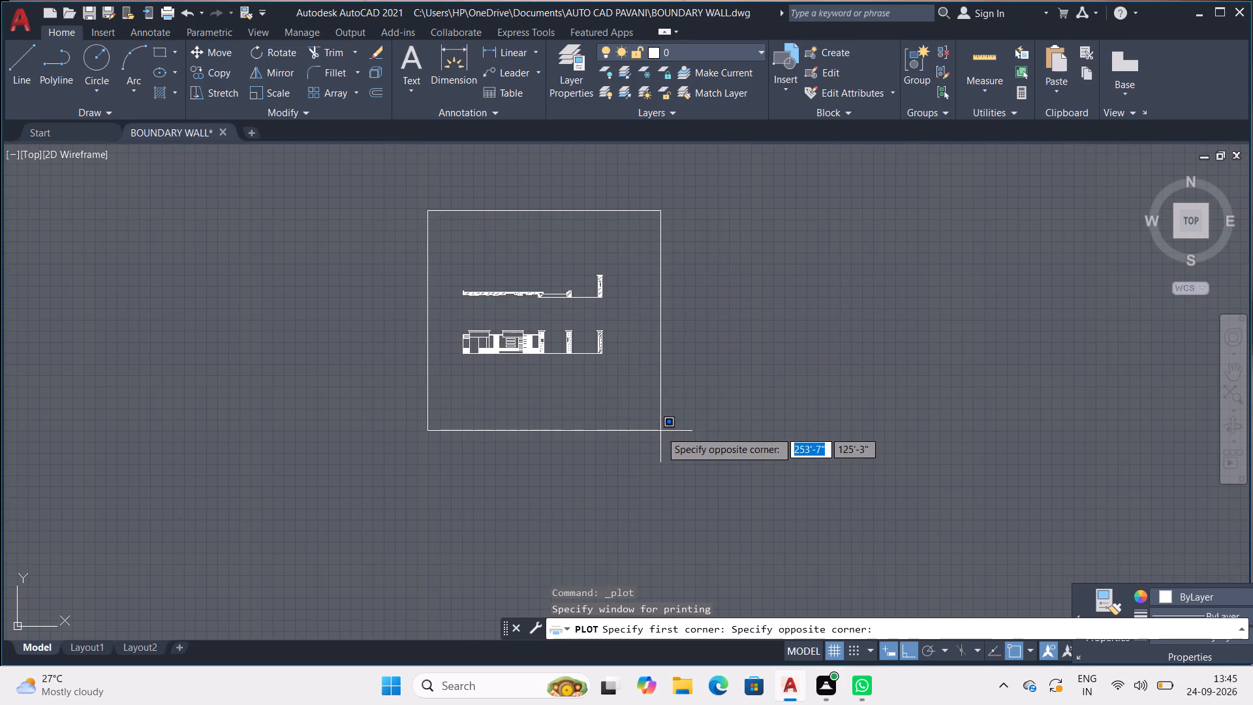
left_click(640, 435)
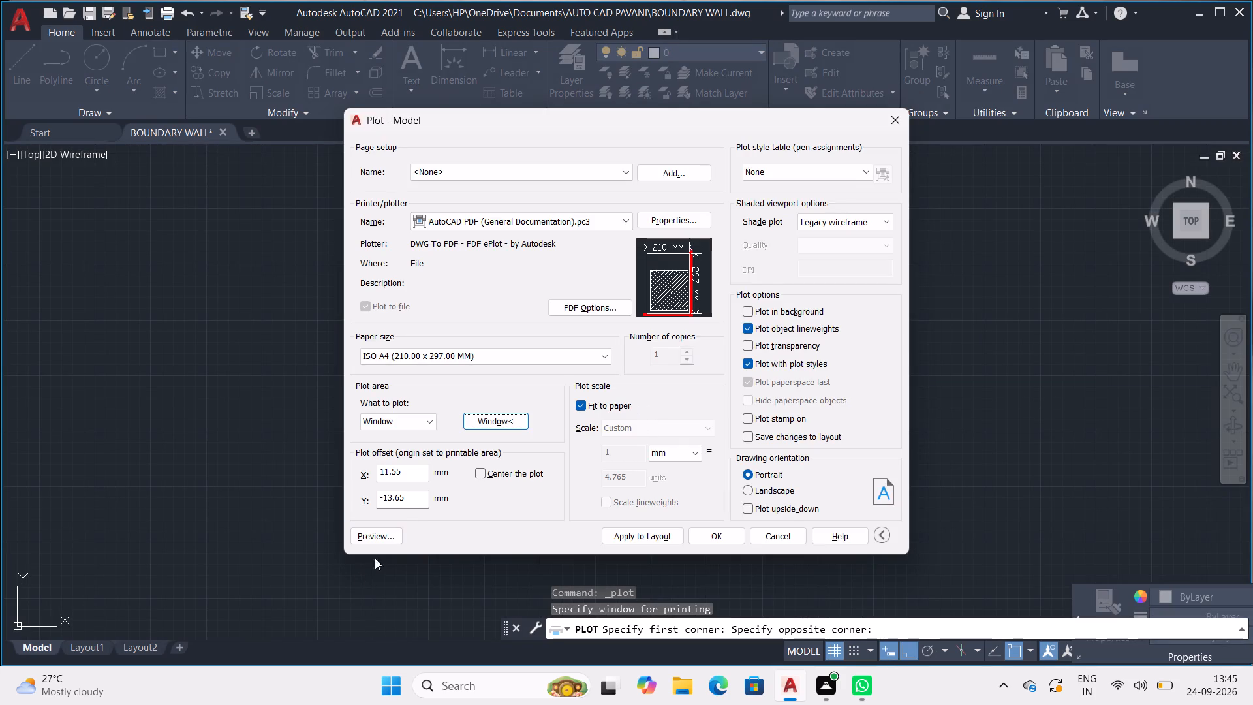
Preview the plot and inspect how the plan and elevation sit on the sheet.
left_click(385, 533)
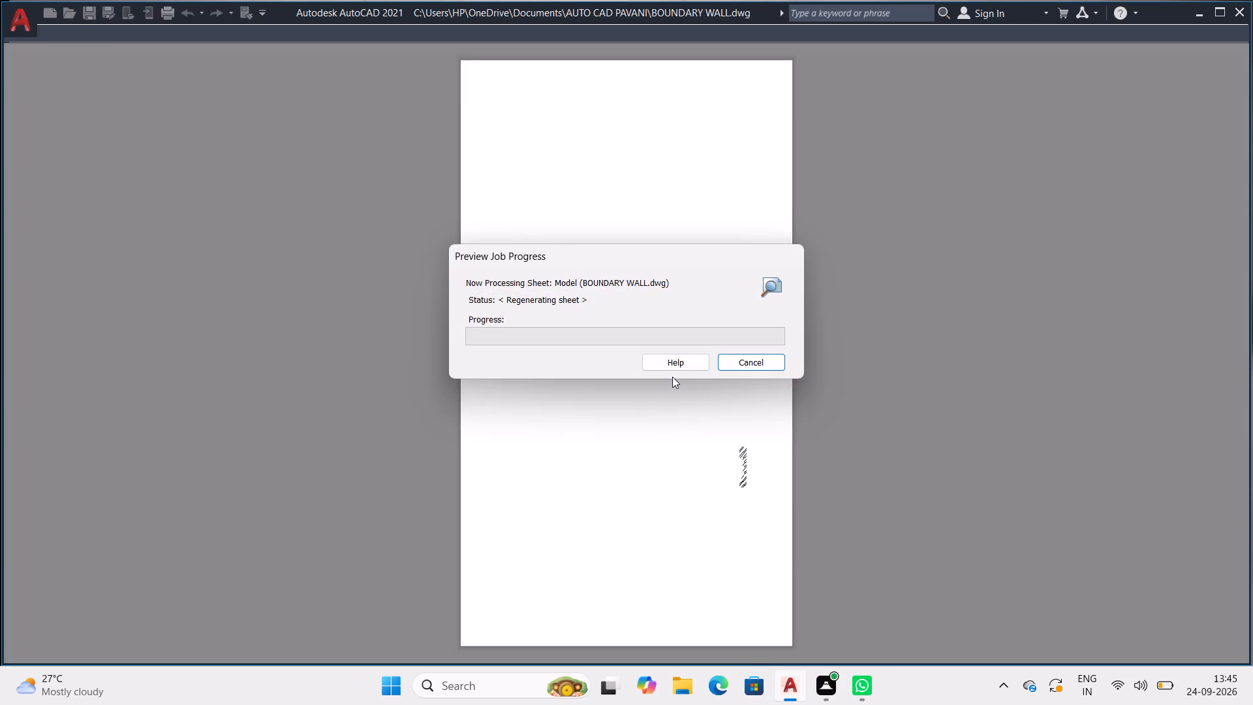
scroll(668, 403, "up", 5)
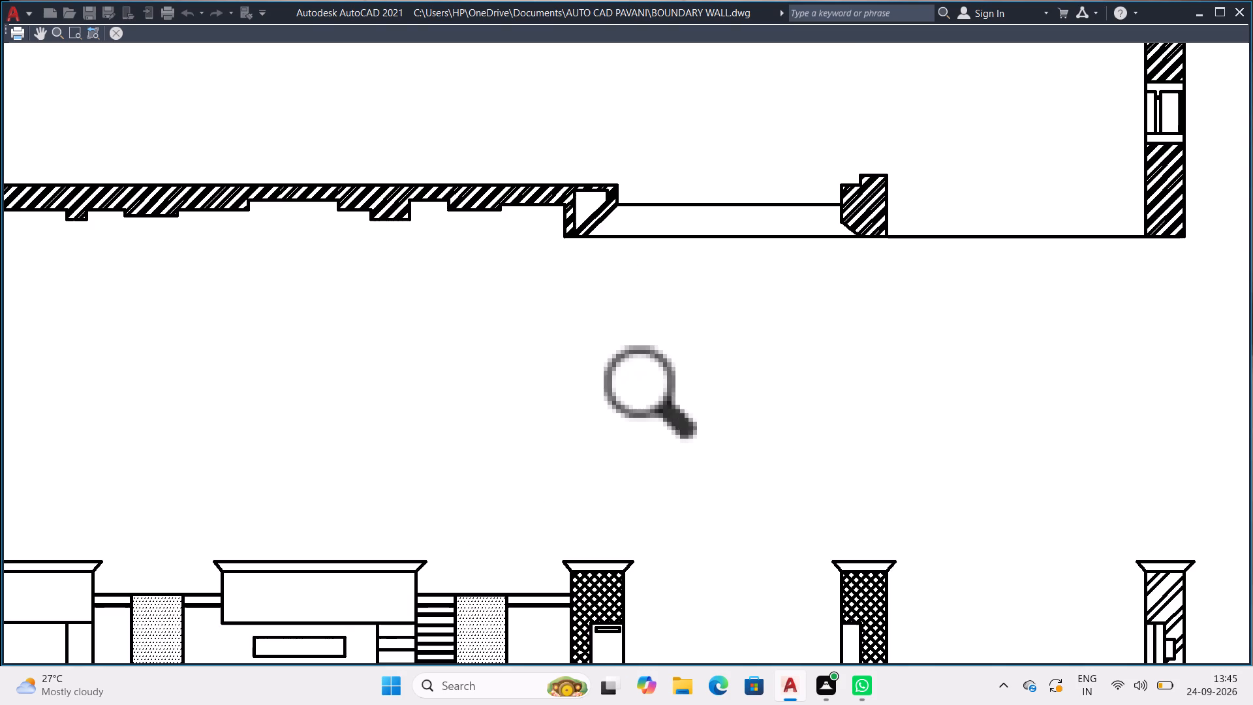
scroll(666, 409, "down", 6)
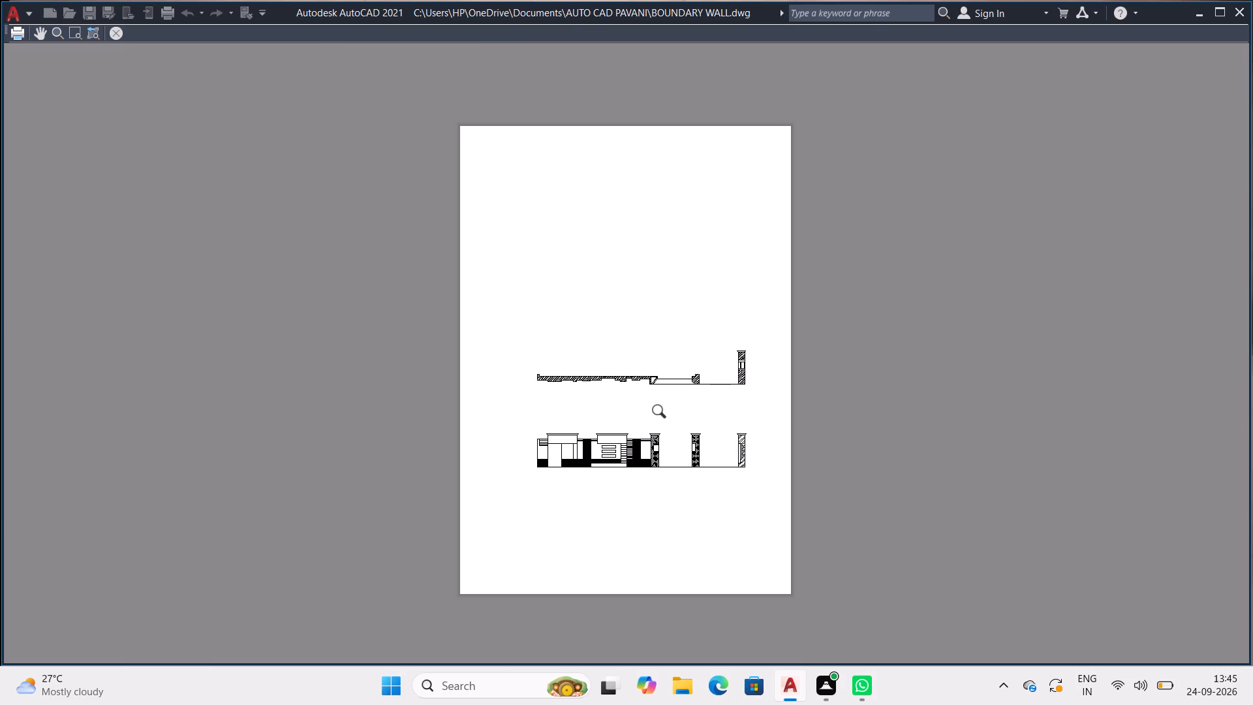
key("Return")
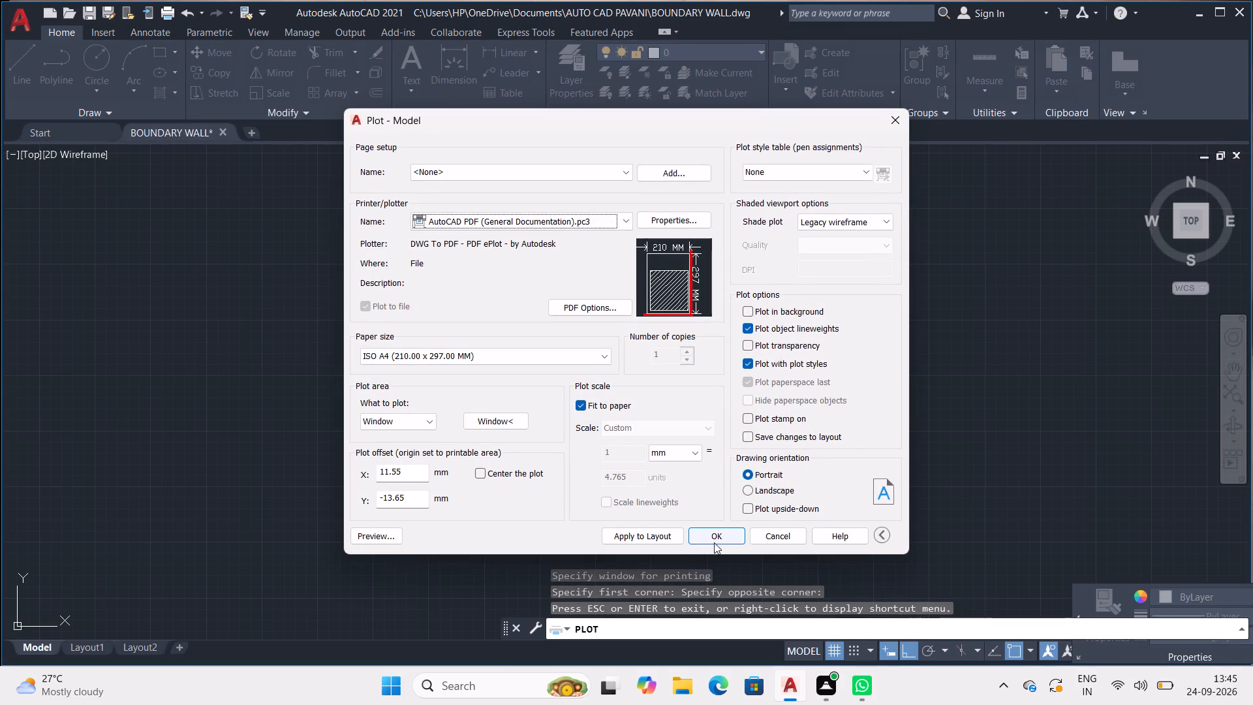
Apply the plot settings to the layout and plot to BOUNDARY WALL-Model.pdf in the PAVANI folder on the Desktop.
left_click(640, 539)
left_click(707, 531)
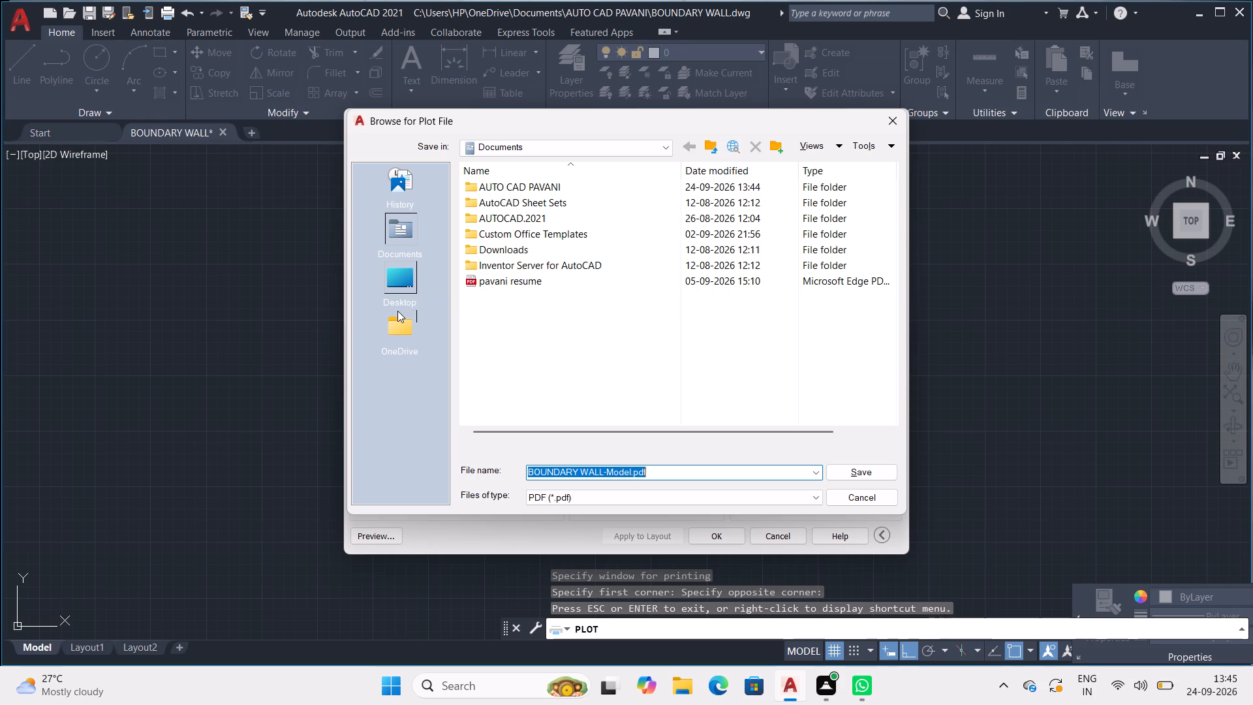
left_click(407, 282)
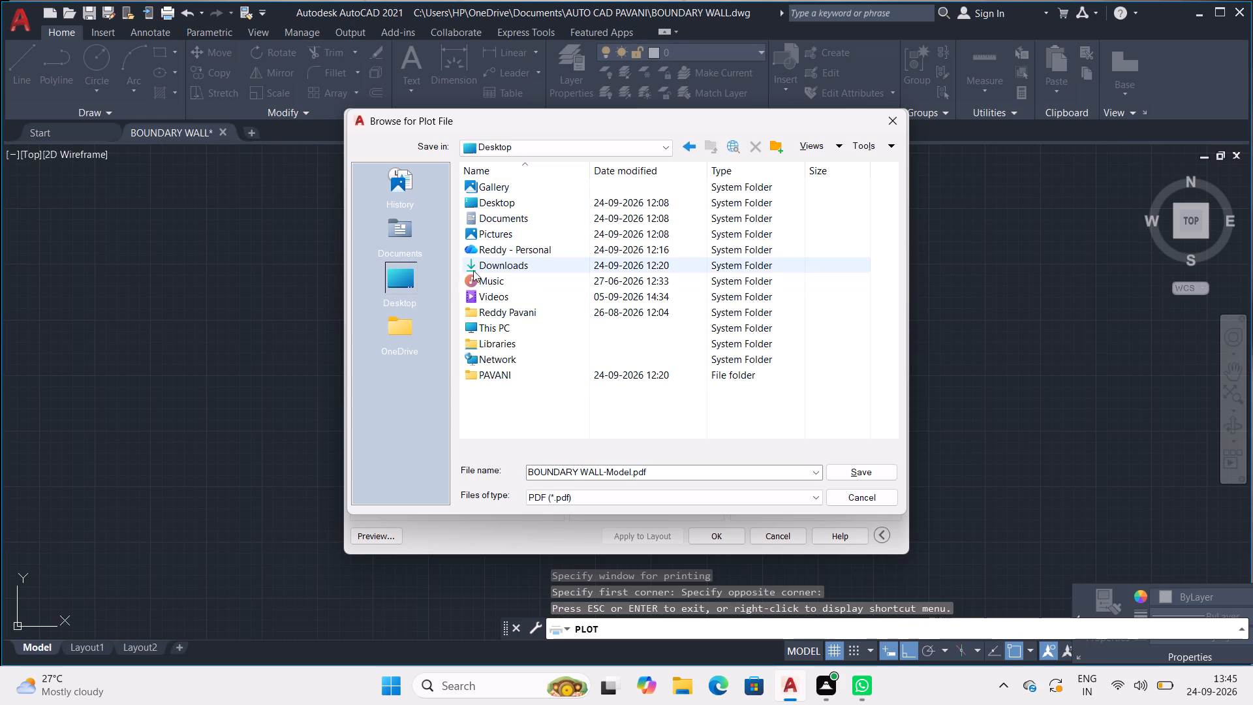
left_click(490, 373)
double_click(518, 377)
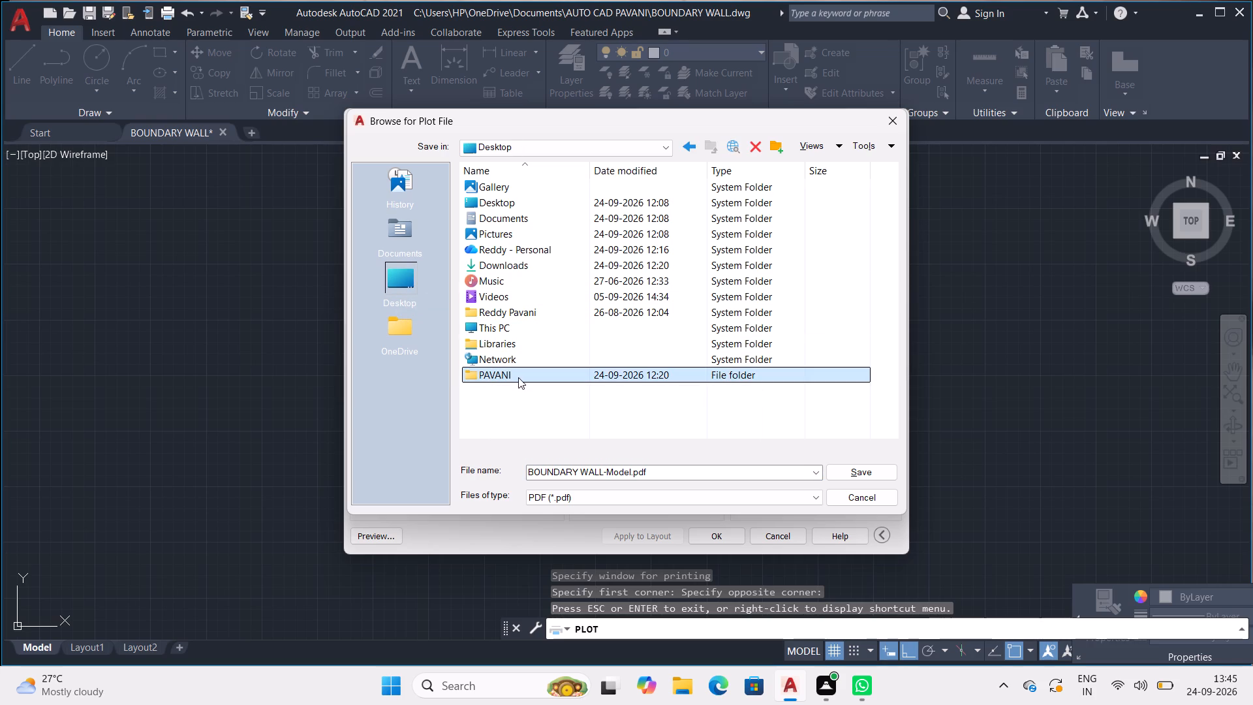
double_click(527, 372)
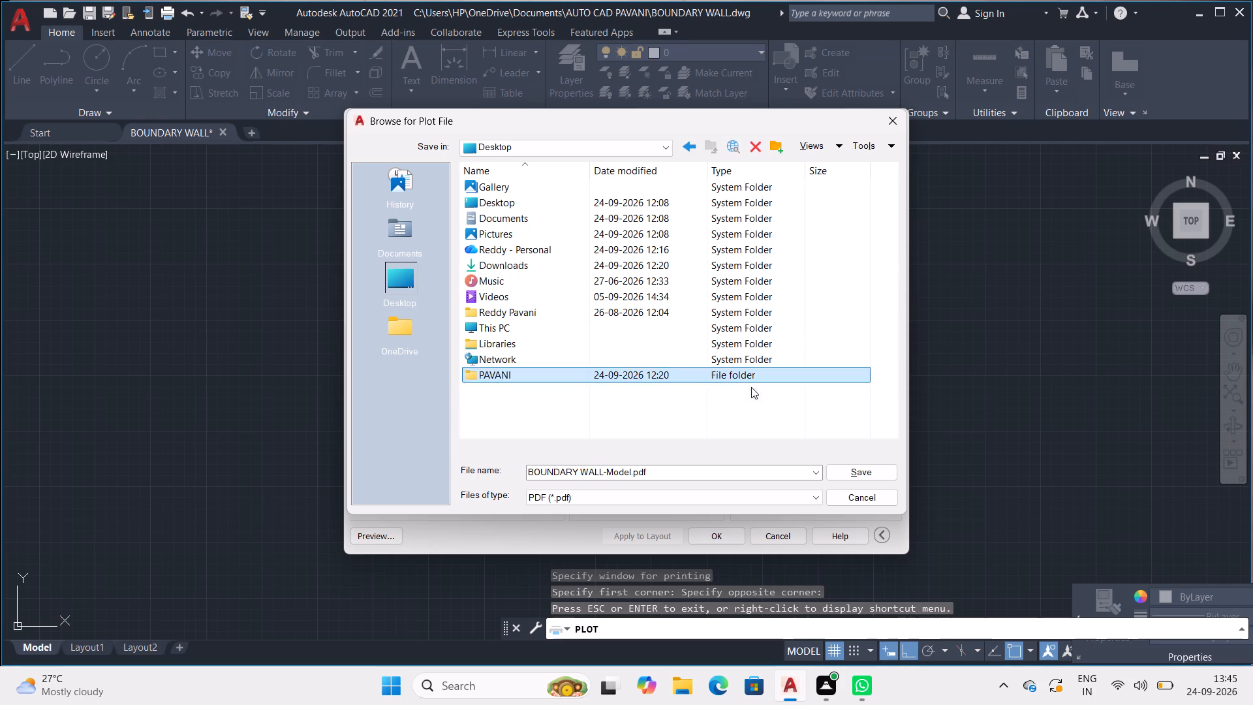
left_click(848, 472)
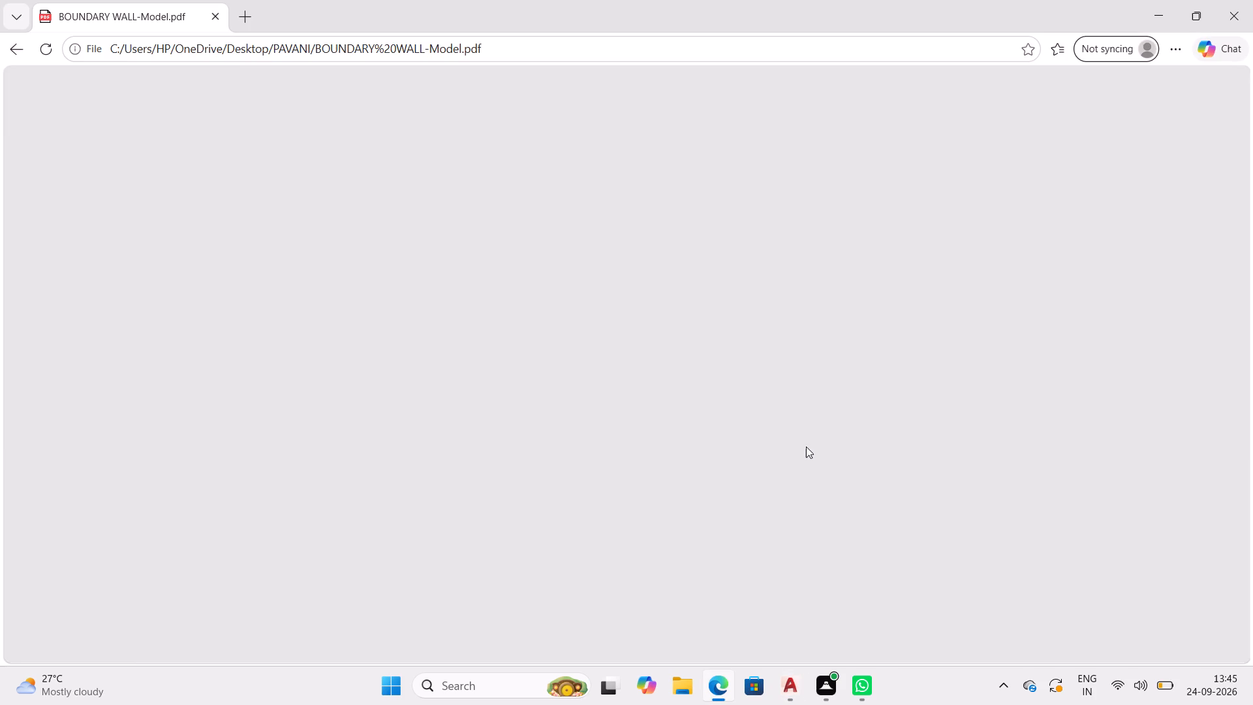